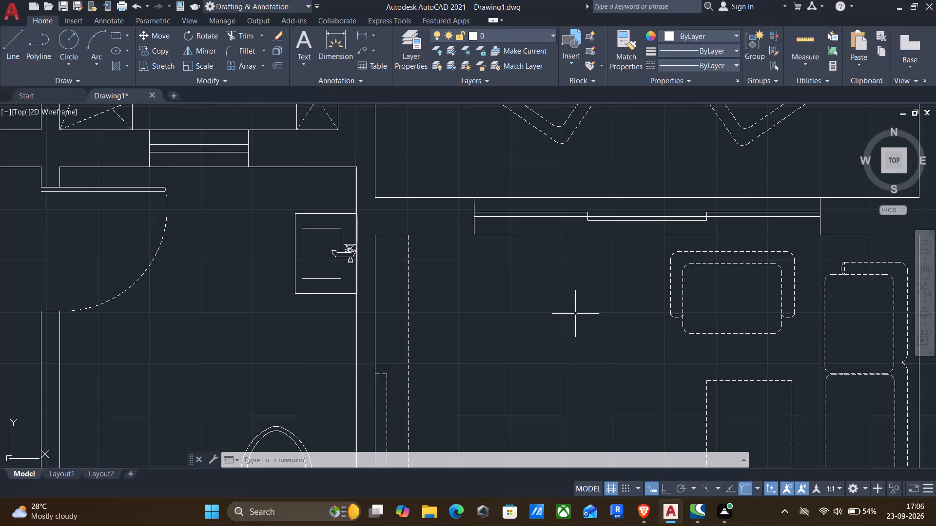
# Review the three-bay balcony opening, the surrounding rooms and the whole apartment floor plan.
pyautogui.scroll(-2, 567, 305)
pyautogui.moveTo(569, 309); pyautogui.dragTo(592, 266, button='middle')
pyautogui.moveTo(578, 254); pyautogui.dragTo(581, 273, button='middle')
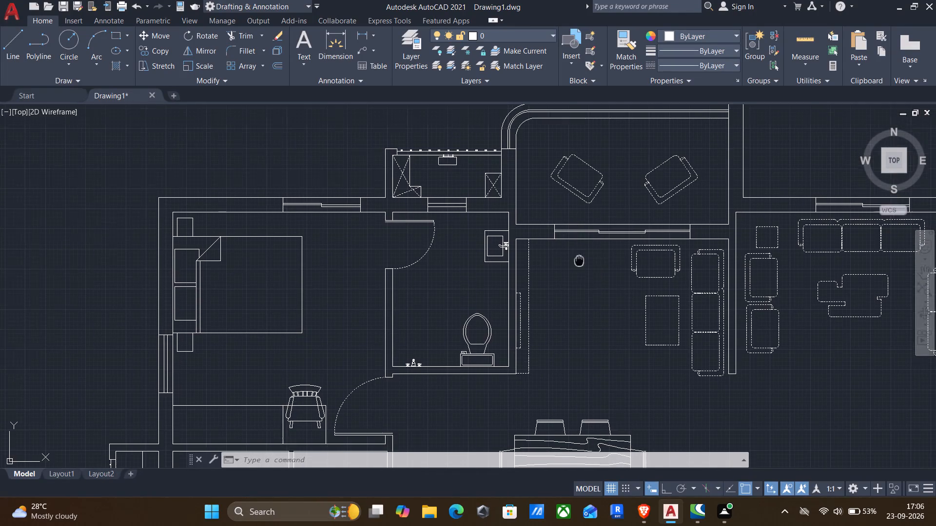
pyautogui.moveTo(581, 273); pyautogui.dragTo(545, 341, button='middle')
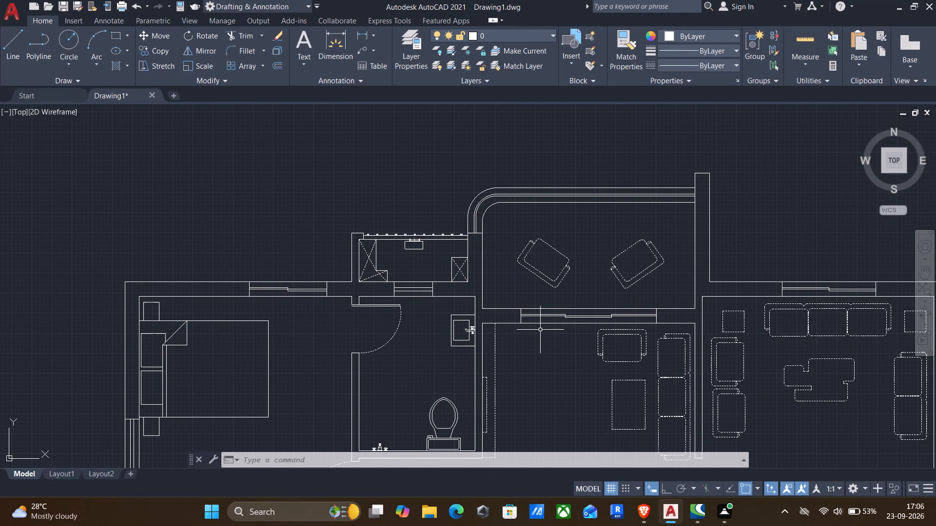
pyautogui.moveTo(524, 318); pyautogui.dragTo(482, 226, button='middle')
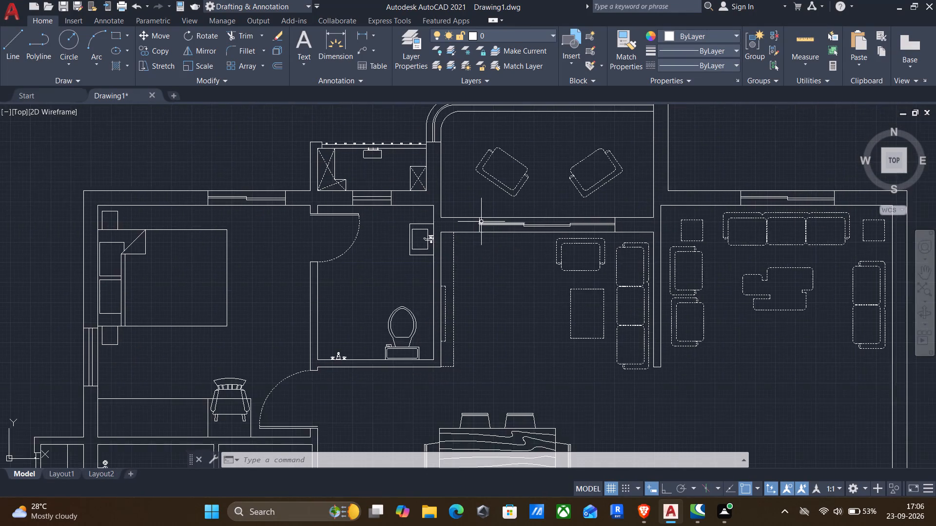
pyautogui.scroll(-1, 486, 254)
pyautogui.moveTo(493, 273); pyautogui.dragTo(477, 257, button='middle')
pyautogui.moveTo(252, 260); pyautogui.dragTo(318, 267, button='middle')
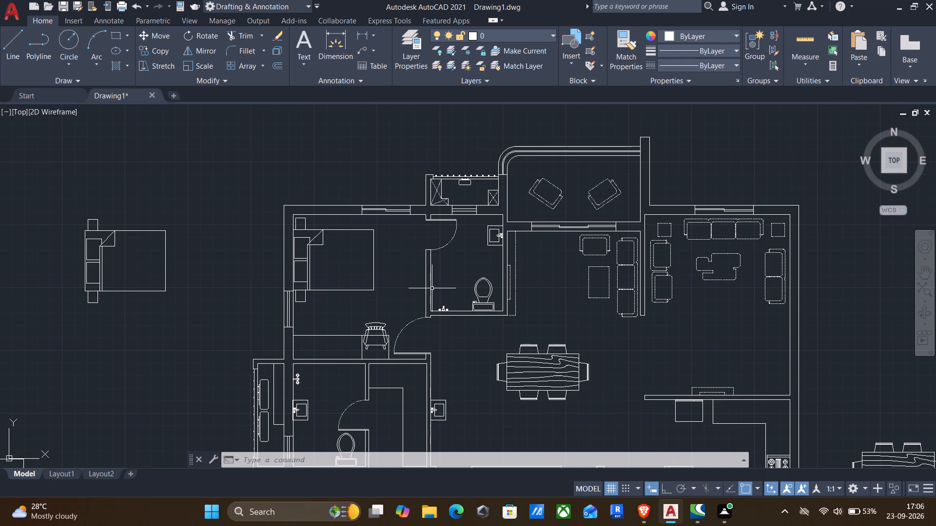
pyautogui.moveTo(420, 287); pyautogui.dragTo(401, 245, button='middle')
pyautogui.scroll(-1, 374, 233)
pyautogui.moveTo(370, 237); pyautogui.dragTo(370, 237, button='middle')
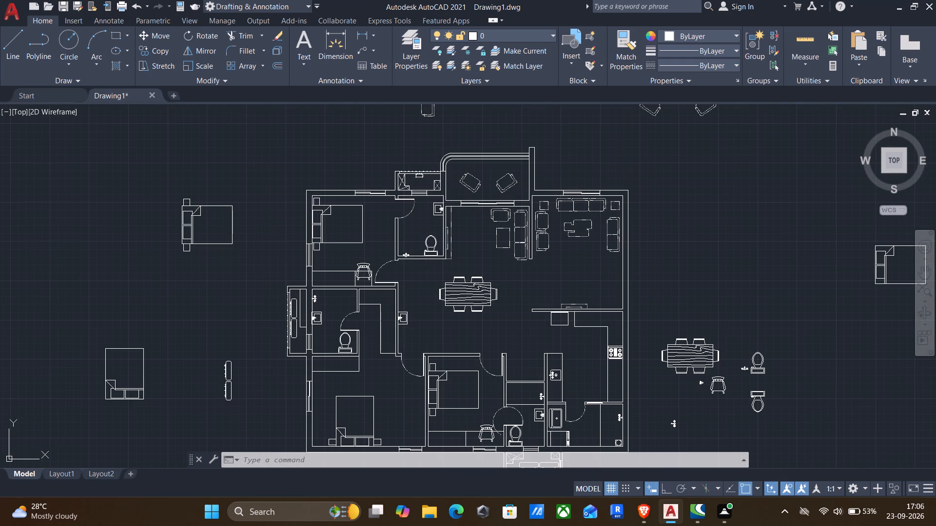
pyautogui.moveTo(370, 237); pyautogui.dragTo(453, 243, button='middle')
pyautogui.moveTo(329, 271); pyautogui.dragTo(329, 271, button='middle')
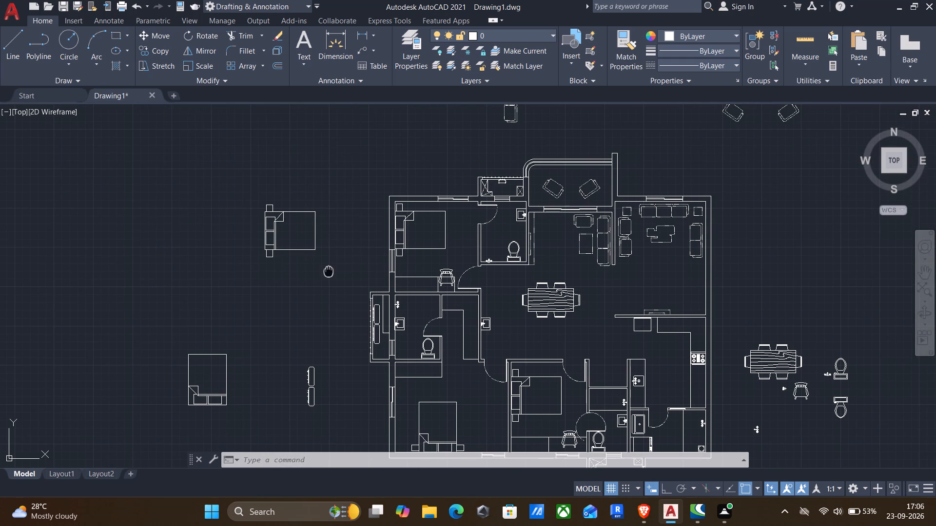
pyautogui.moveTo(329, 271); pyautogui.dragTo(328, 248, button='middle')
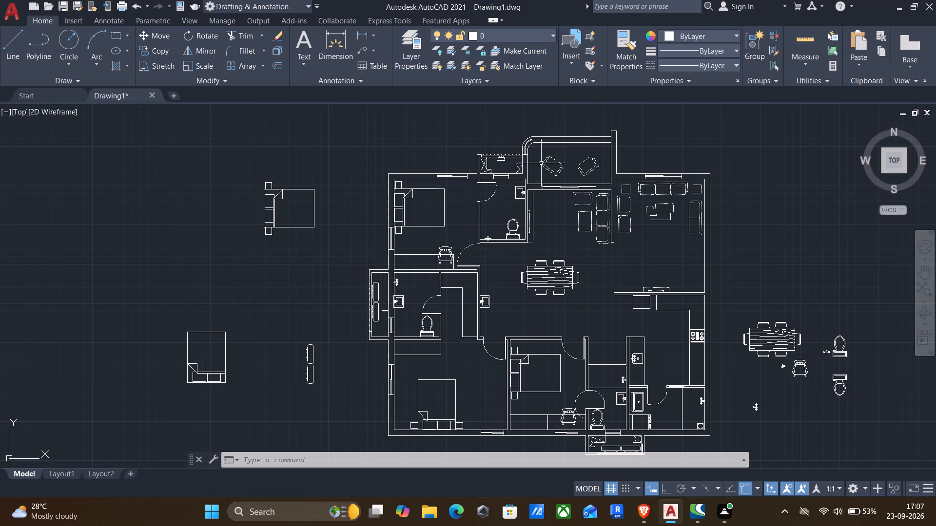
# Set the current linetype to HIDDEN.
pyautogui.click(703, 59)
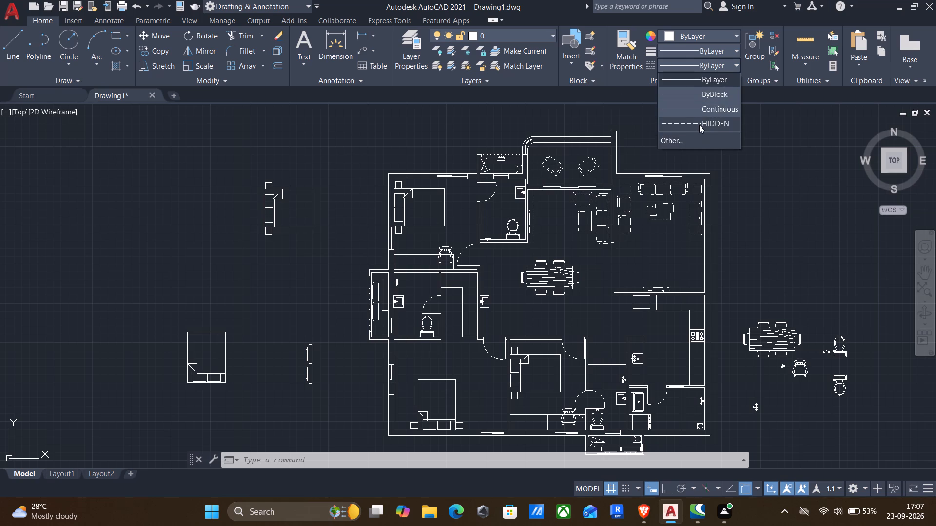
pyautogui.click(699, 125)
# Start a dashed outline at the northwest bedroom's north window, from its outer east corner 6" east along the wall and 1' north.
pyautogui.press('l')
pyautogui.press('Return')
pyautogui.scroll(1, 451, 166)
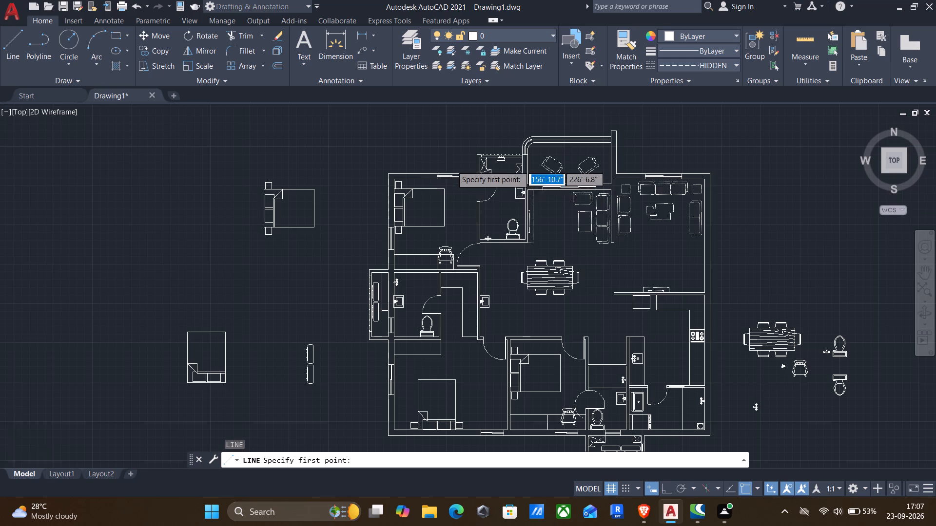
pyautogui.scroll(2, 452, 166)
pyautogui.click(502, 194)
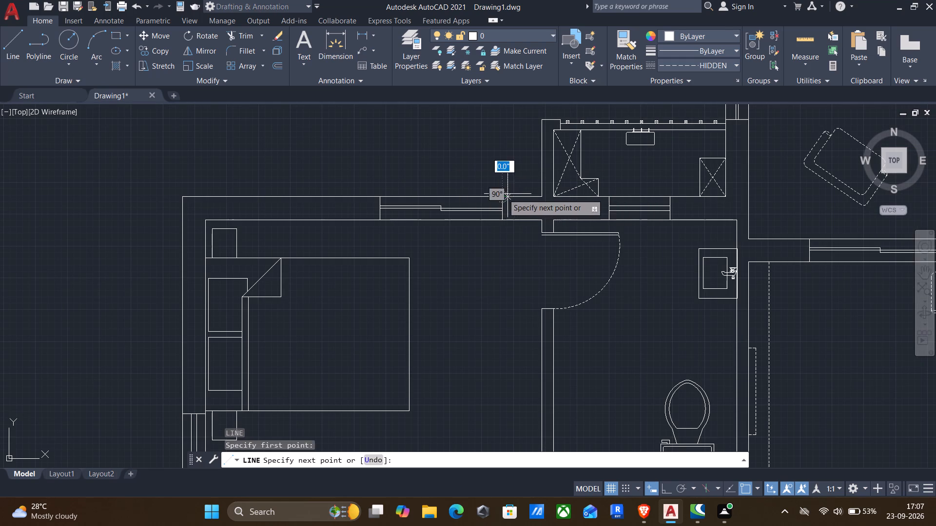
pyautogui.moveTo(538, 193); pyautogui.dragTo(527, 235, button='middle')
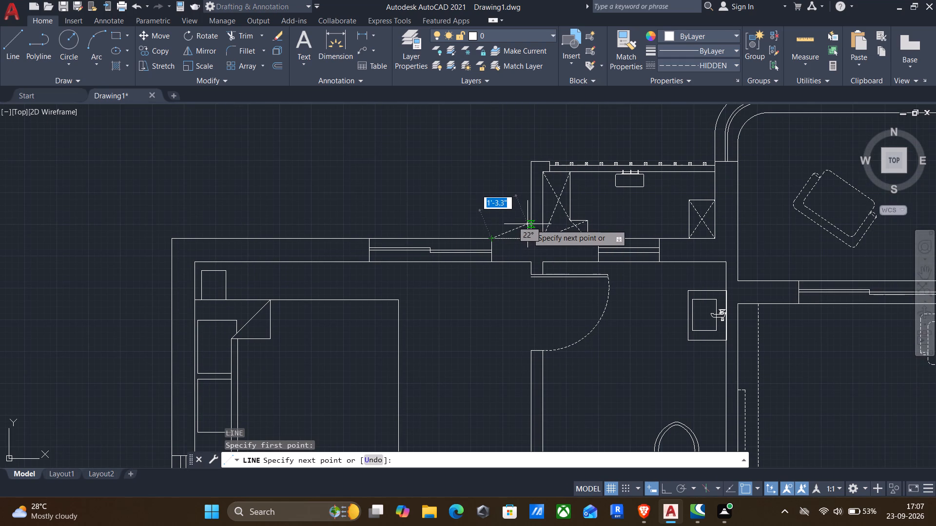
pyautogui.press('F8')
pyautogui.scroll(3, 513, 224)
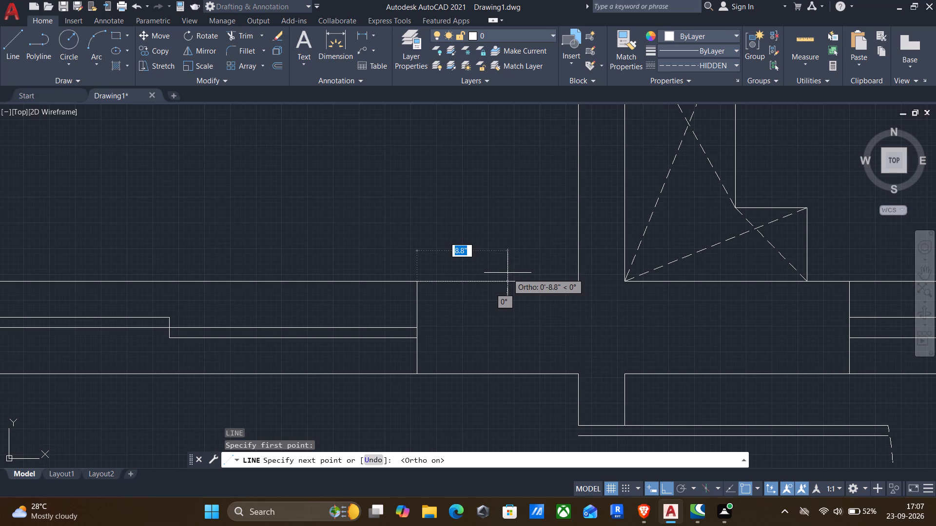
pyautogui.write('6"')
pyautogui.press('Return')
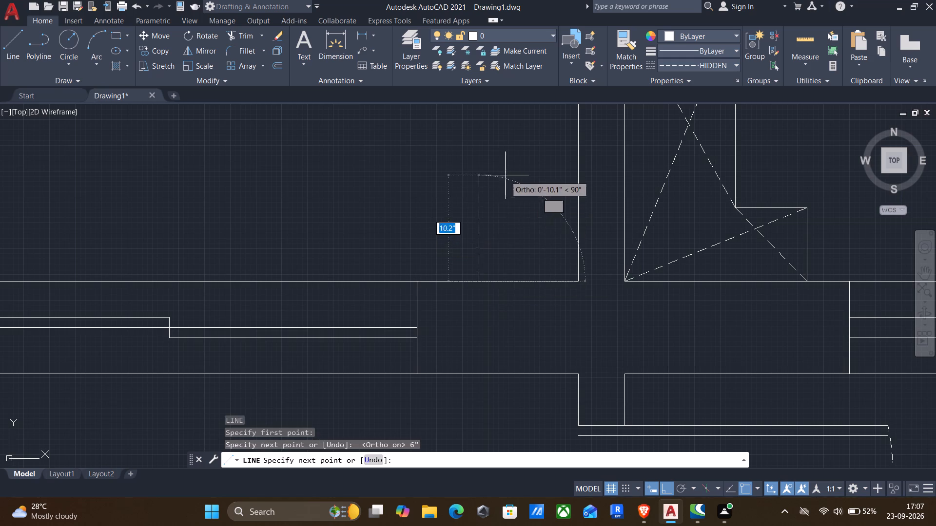
pyautogui.moveTo(505, 175); pyautogui.dragTo(542, 276, button='middle')
pyautogui.scroll(-1, 542, 276)
pyautogui.write("1'")
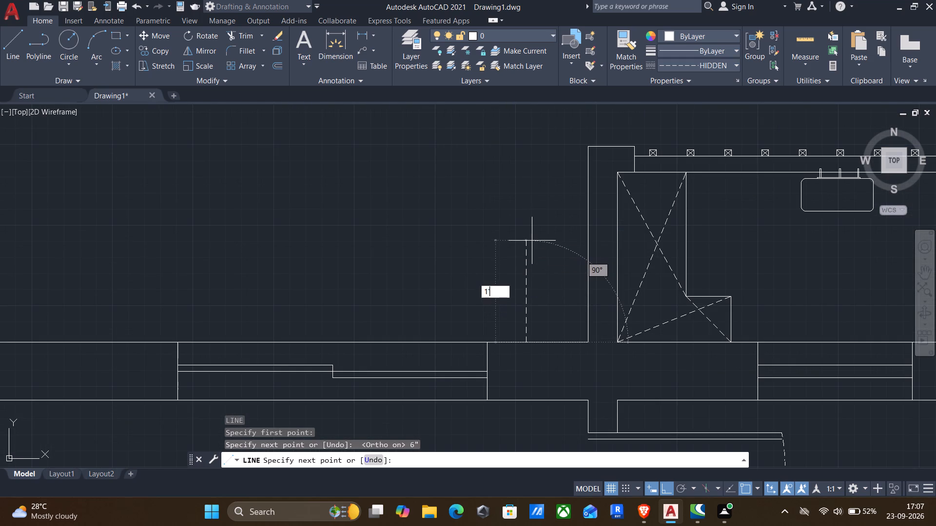
pyautogui.press('Return')
# Continue the outline west to align with the window's west jamb, extend it 6" farther, and close it south onto the wall face.
pyautogui.moveTo(351, 226); pyautogui.dragTo(548, 198, button='middle')
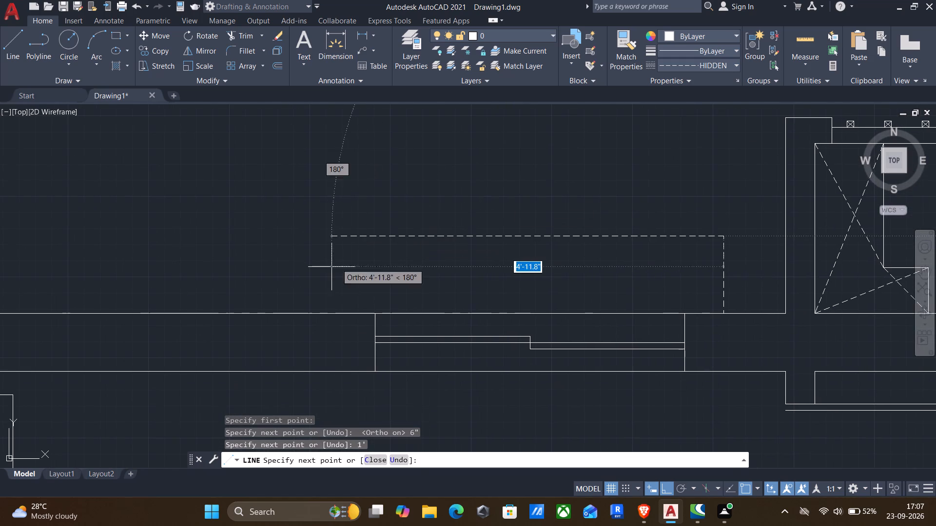
pyautogui.click(378, 236)
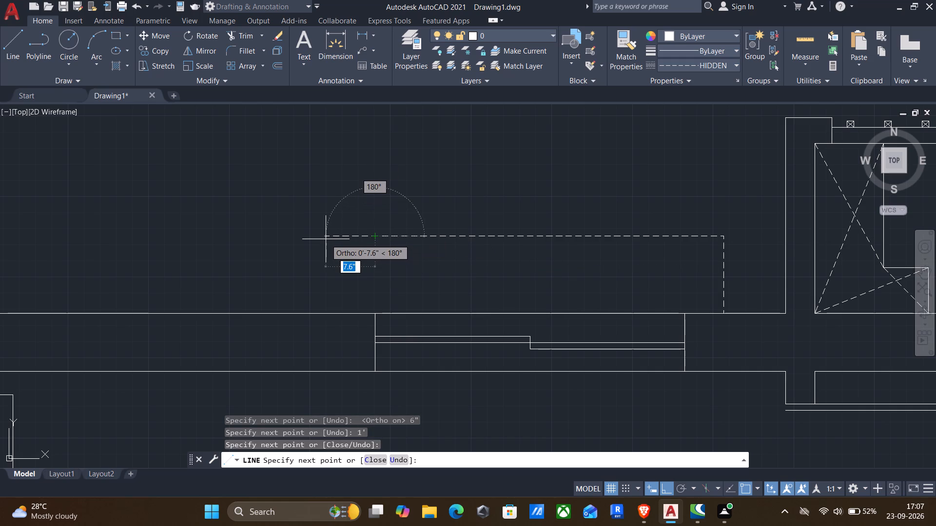
pyautogui.moveTo(325, 239); pyautogui.dragTo(319, 205, button='middle')
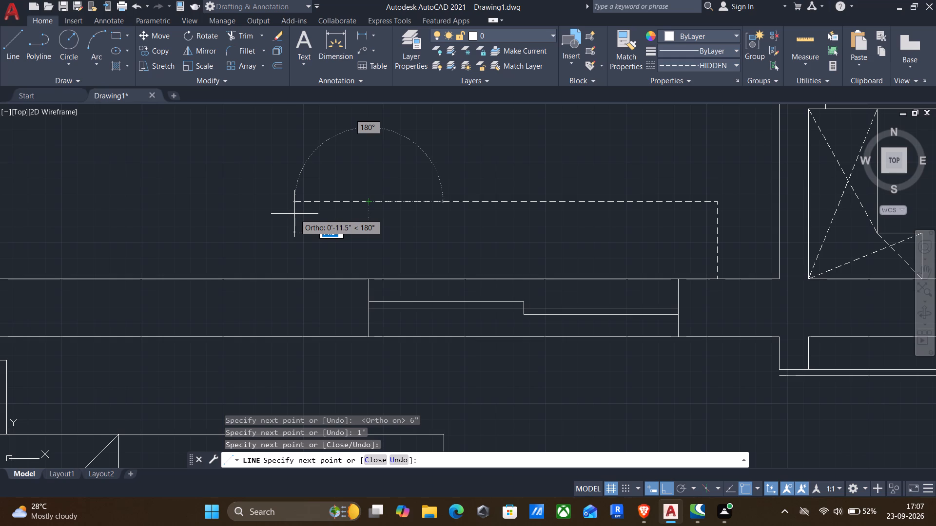
pyautogui.press('6')
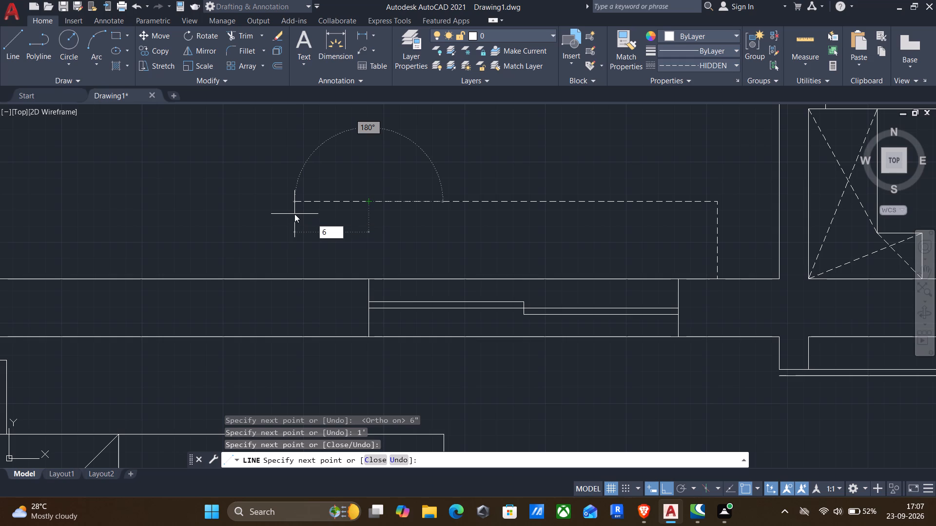
pyautogui.hotkey('shift', '"')
pyautogui.press('Return')
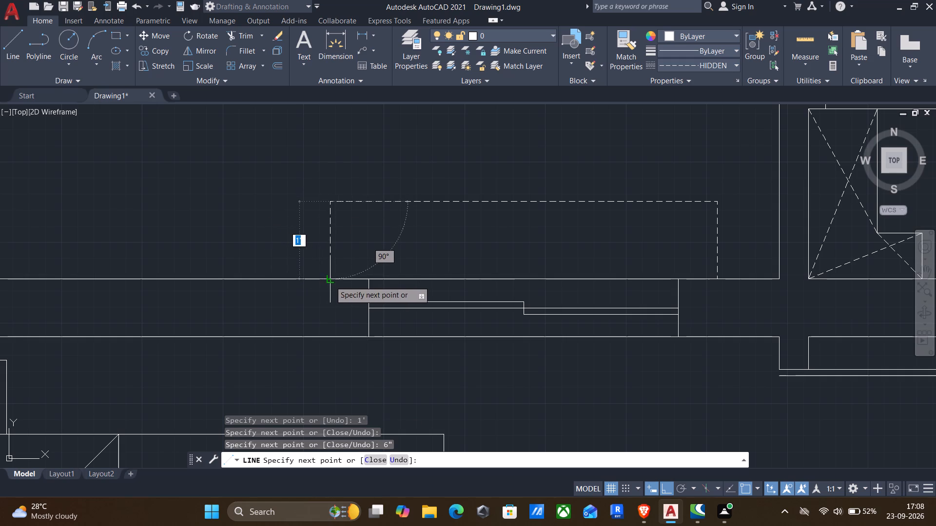
pyautogui.scroll(3, 330, 282)
pyautogui.click(322, 271)
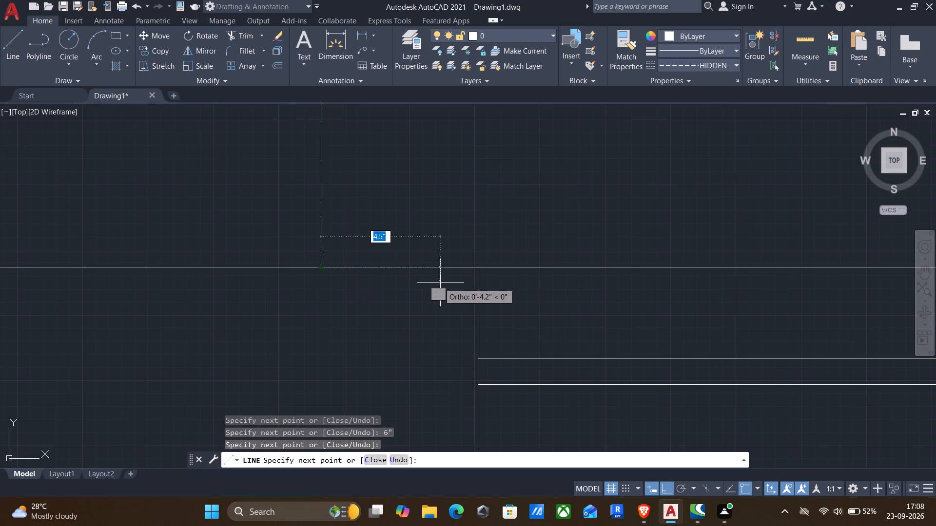
pyautogui.press('Return')
# Start a dashed outline at the same bedroom's west window, from its outer north corner 6" north along the wall and 1' west.
pyautogui.scroll(-3, 443, 283)
pyautogui.moveTo(506, 289); pyautogui.dragTo(289, 260, button='middle')
pyautogui.scroll(-1, 282, 254)
pyautogui.moveTo(293, 283); pyautogui.dragTo(426, 254, button='middle')
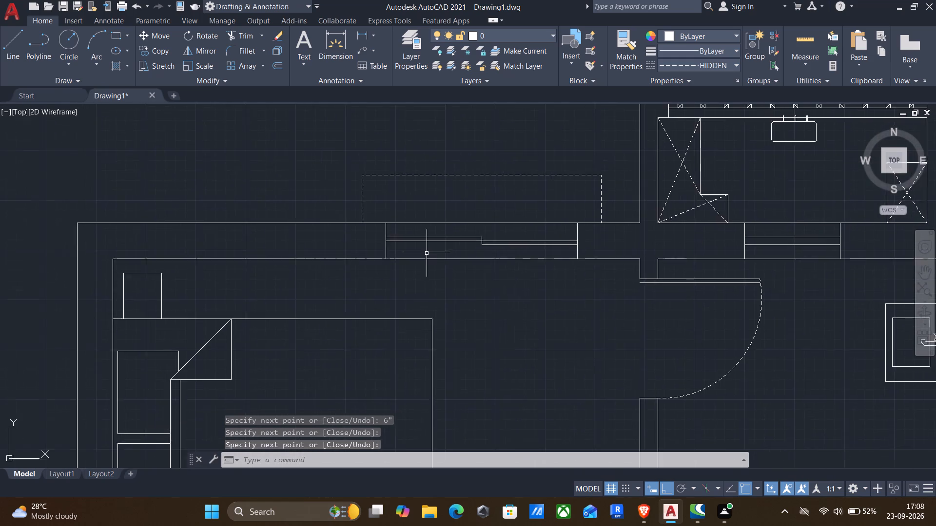
pyautogui.scroll(-2, 418, 261)
pyautogui.moveTo(430, 284); pyautogui.dragTo(500, 203, button='middle')
pyautogui.moveTo(360, 277); pyautogui.dragTo(362, 261, button='middle')
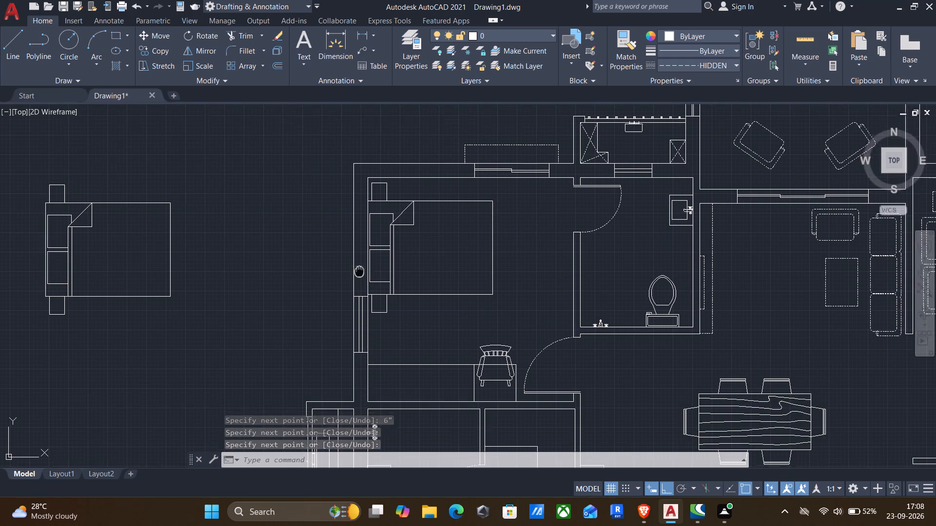
pyautogui.moveTo(362, 261); pyautogui.dragTo(380, 229, button='middle')
pyautogui.scroll(3, 379, 251)
pyautogui.press('Return')
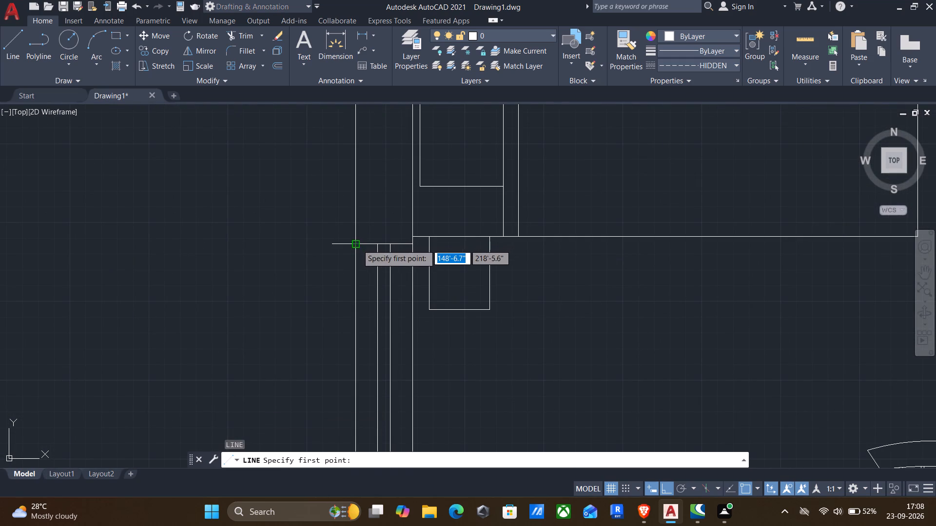
pyautogui.click(357, 244)
pyautogui.write('6"')
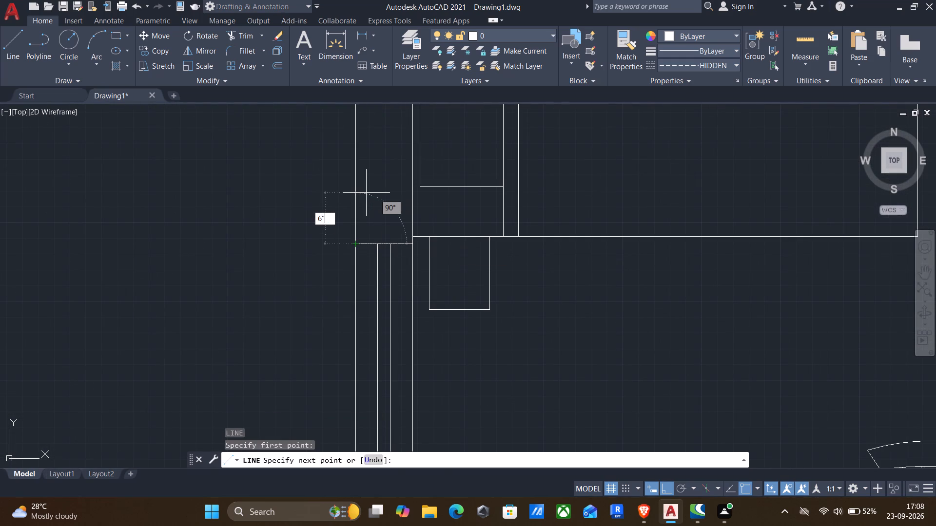
pyautogui.press('Return')
pyautogui.write("1'")
pyautogui.press('Return')
# Continue the outline south to align with the west window's south jamb, extend it 6" farther, and close it east onto the wall face.
pyautogui.scroll(-3, 253, 208)
pyautogui.moveTo(259, 263); pyautogui.dragTo(302, 187, button='middle')
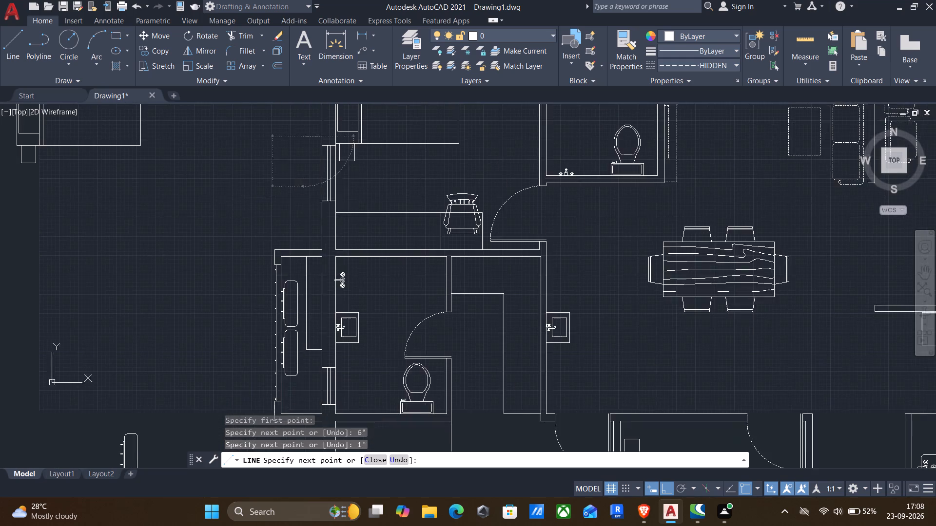
pyautogui.scroll(3, 301, 199)
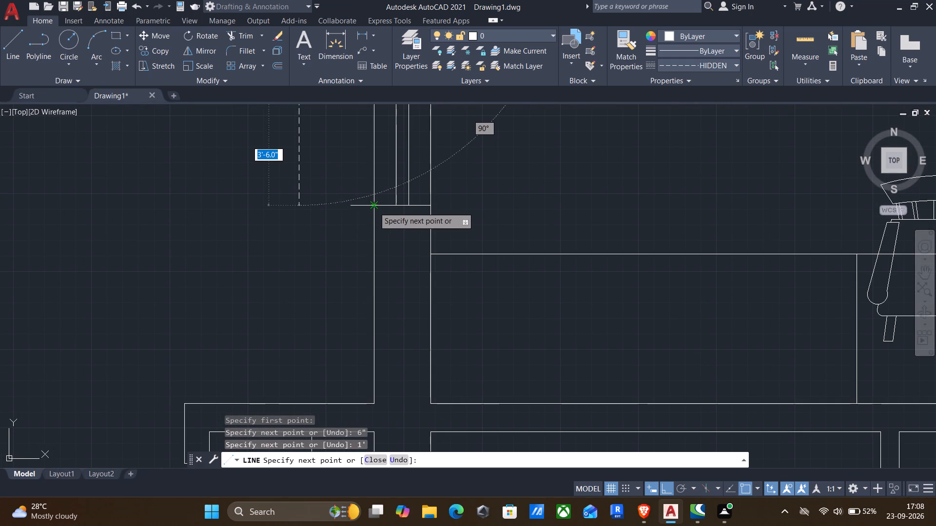
pyautogui.click(298, 205)
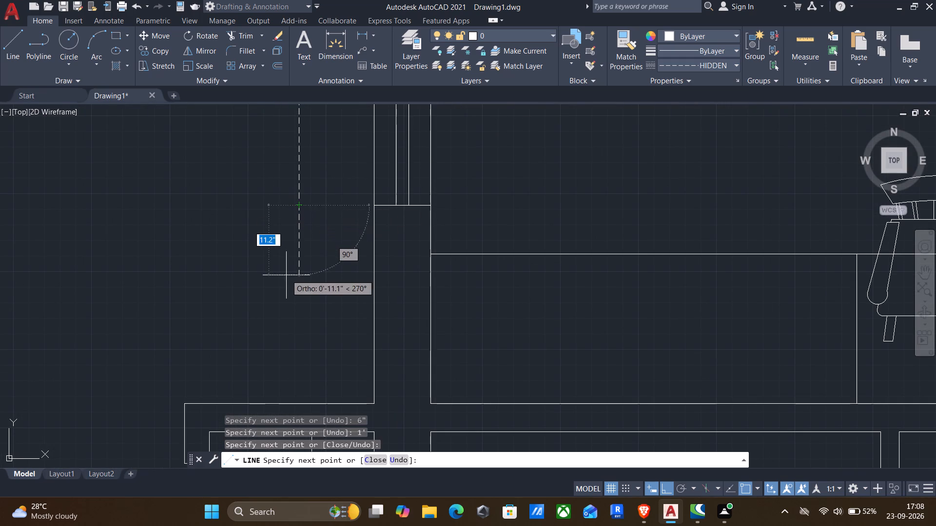
pyautogui.press('6')
pyautogui.hotkey('shift', '"')
pyautogui.press('Return')
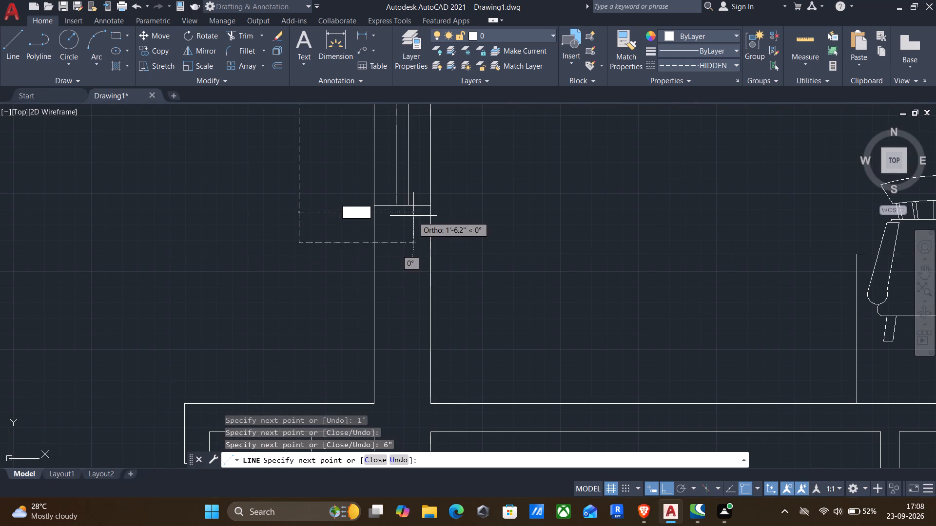
pyautogui.click(373, 239)
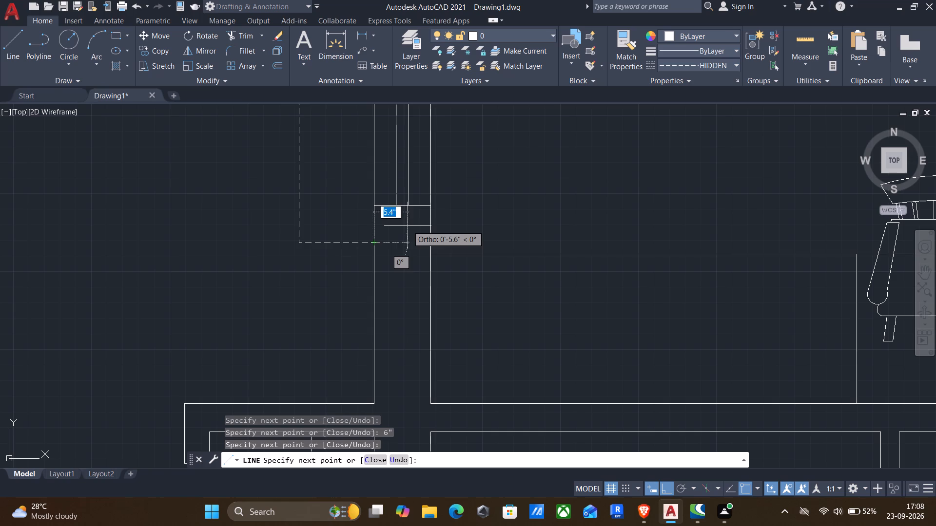
pyautogui.press('Return')
# Start a dashed outline at the southwest bedroom's west window, from its outer north corner 6" north along the wall and 1' west.
pyautogui.scroll(-1, 375, 257)
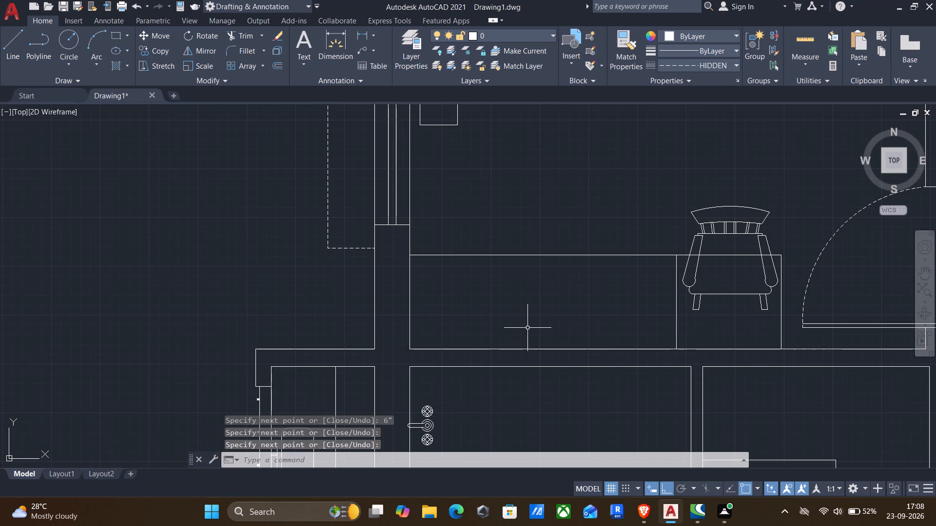
pyautogui.moveTo(527, 321); pyautogui.dragTo(511, 341, button='middle')
pyautogui.moveTo(496, 190); pyautogui.dragTo(449, 318, button='middle')
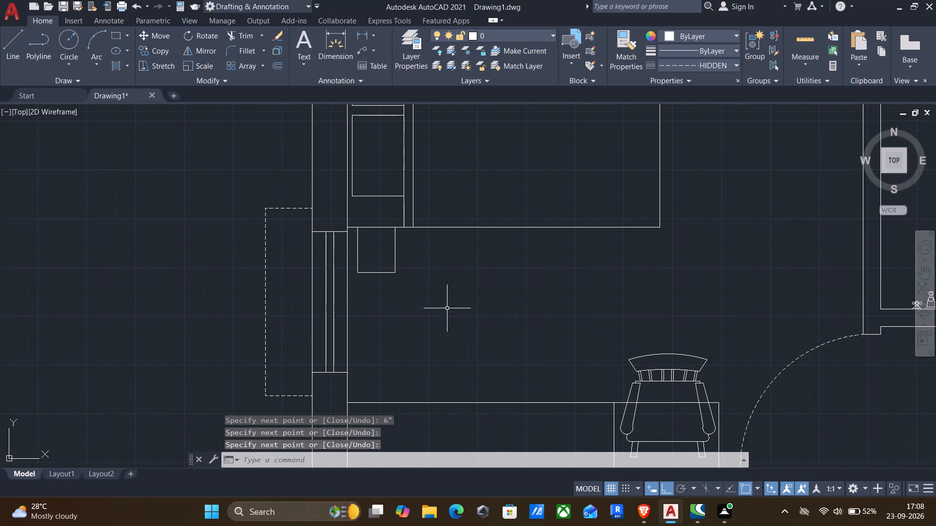
pyautogui.moveTo(448, 307); pyautogui.dragTo(368, 222, button='middle')
pyautogui.moveTo(373, 250); pyautogui.dragTo(394, 255, button='middle')
pyautogui.scroll(-1, 396, 241)
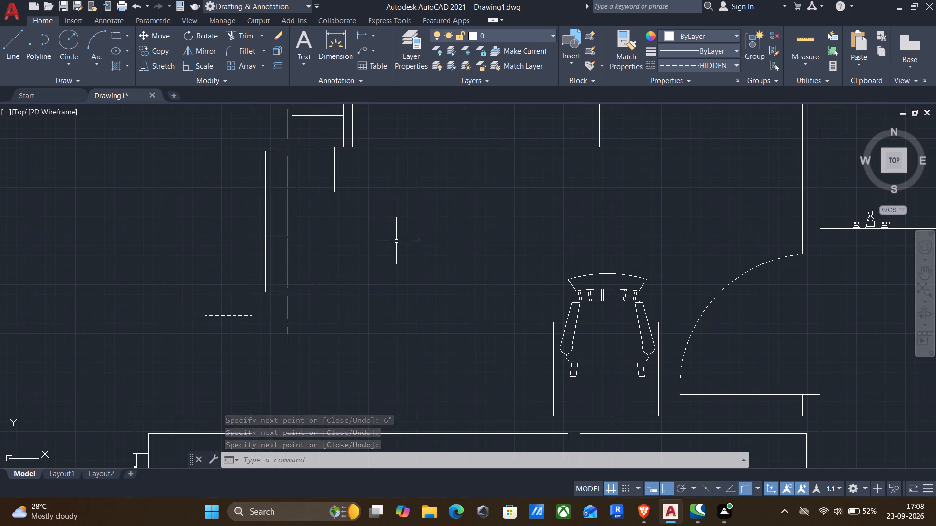
pyautogui.scroll(-1, 396, 241)
pyautogui.moveTo(397, 241); pyautogui.dragTo(410, 215, button='middle')
pyautogui.moveTo(384, 244); pyautogui.dragTo(381, 212, button='middle')
pyautogui.moveTo(361, 307); pyautogui.dragTo(404, 259, button='middle')
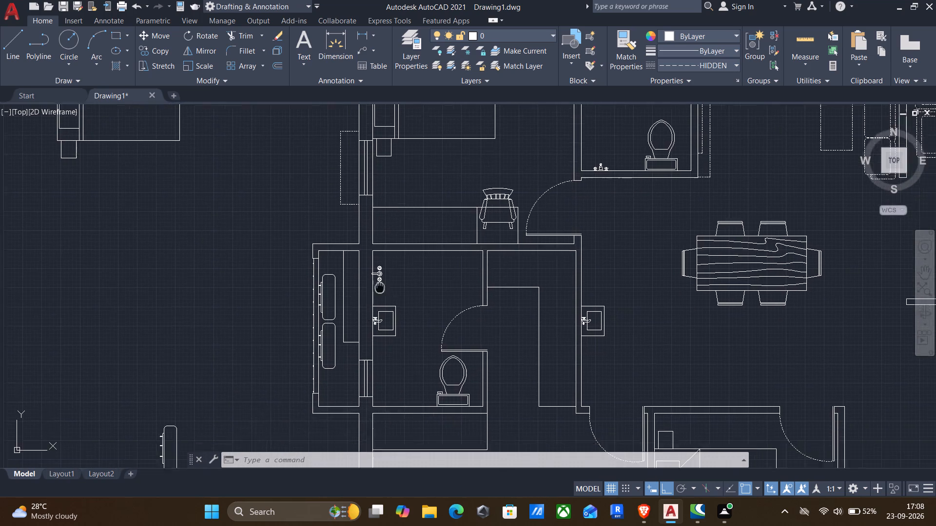
pyautogui.moveTo(404, 259); pyautogui.dragTo(459, 179, button='middle')
pyautogui.moveTo(382, 338); pyautogui.dragTo(407, 238, button='middle')
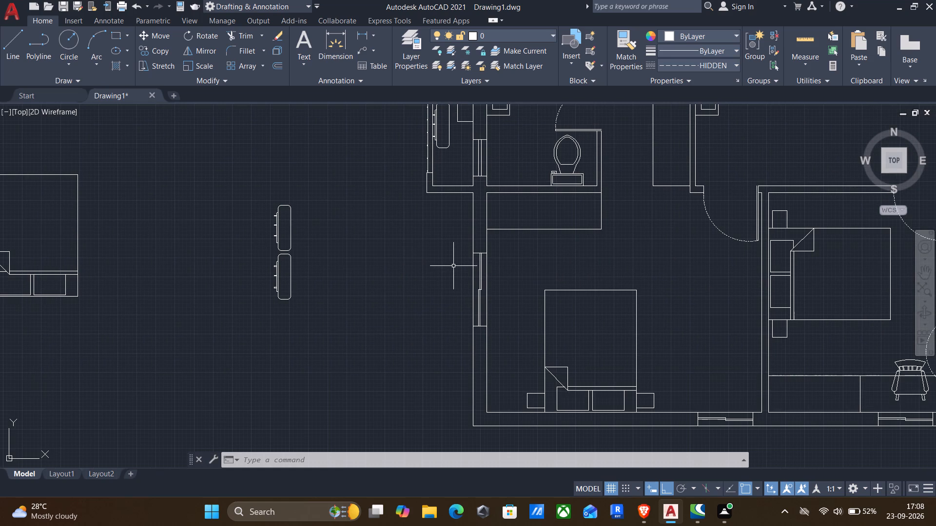
pyautogui.press('l')
pyautogui.press('Return')
pyautogui.scroll(3, 479, 255)
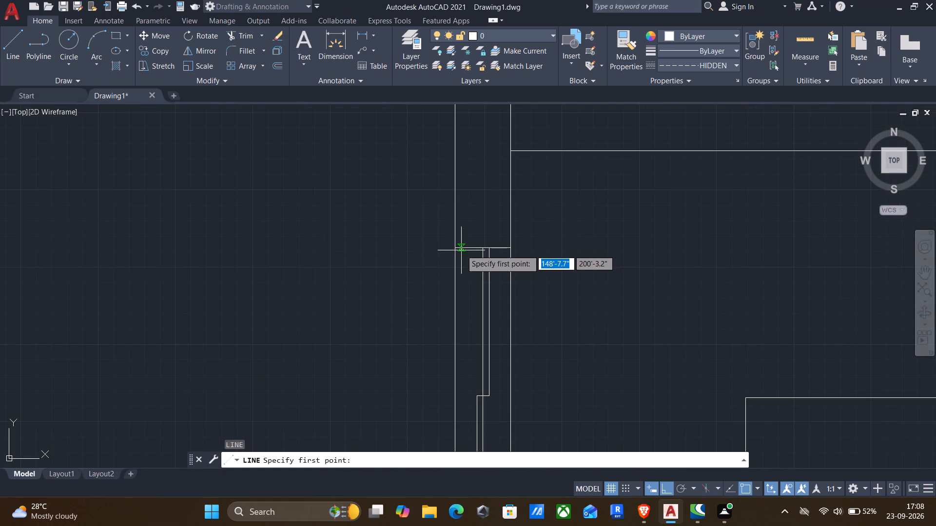
pyautogui.click(458, 248)
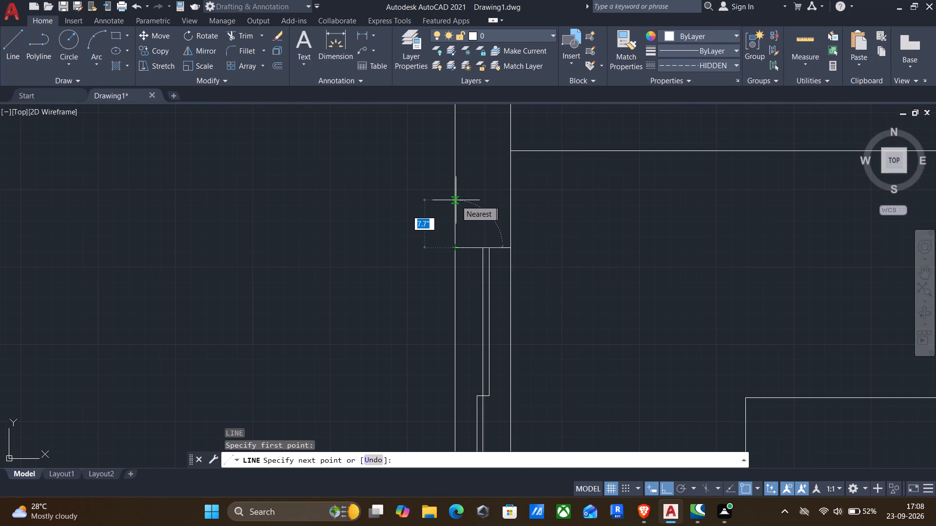
pyautogui.write('6"')
pyautogui.press('Return')
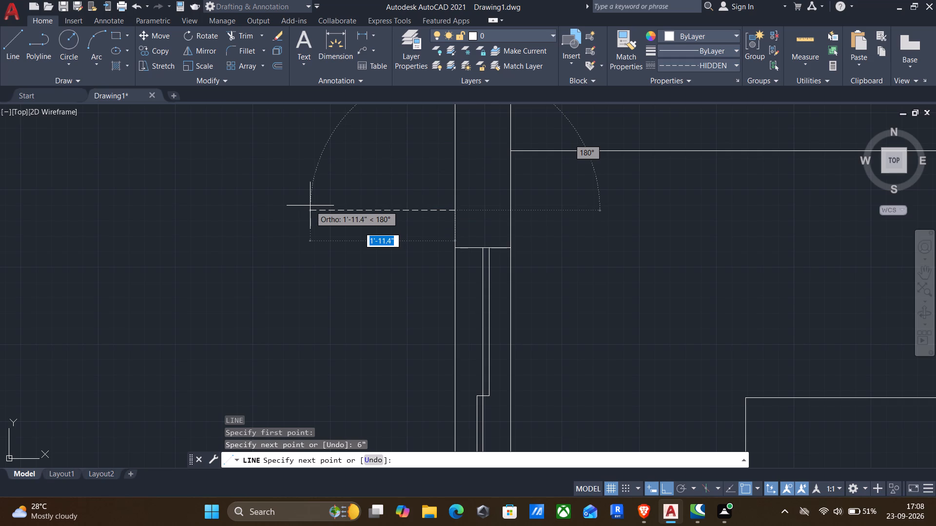
pyautogui.write("1'")
pyautogui.press('Return')
# Continue the outline south to align with the west window's south jamb, extend it 6" farther, and close it east onto the wall face.
pyautogui.moveTo(316, 300); pyautogui.dragTo(339, 240, button='middle')
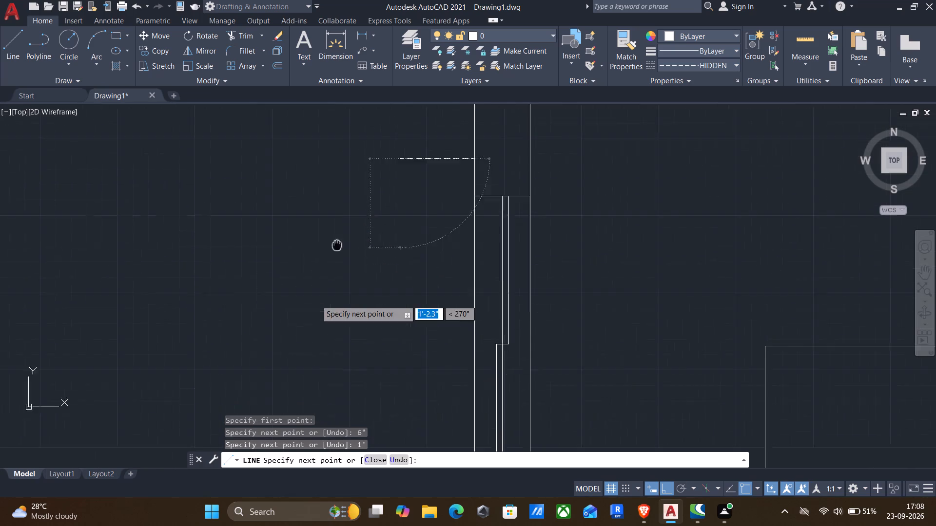
pyautogui.moveTo(339, 240); pyautogui.dragTo(349, 217, button='middle')
pyautogui.scroll(-2, 476, 299)
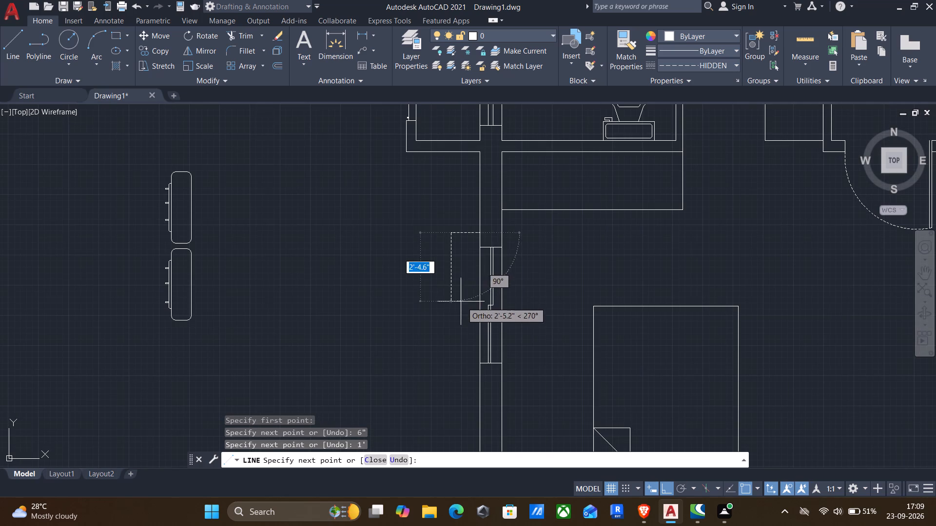
pyautogui.moveTo(434, 336); pyautogui.dragTo(434, 331, button='middle')
pyautogui.scroll(2, 468, 361)
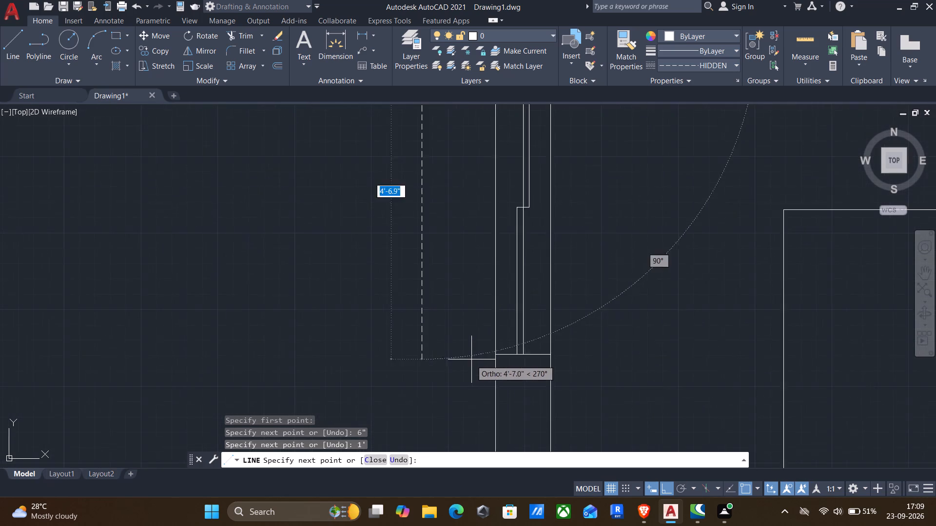
pyautogui.scroll(1, 472, 359)
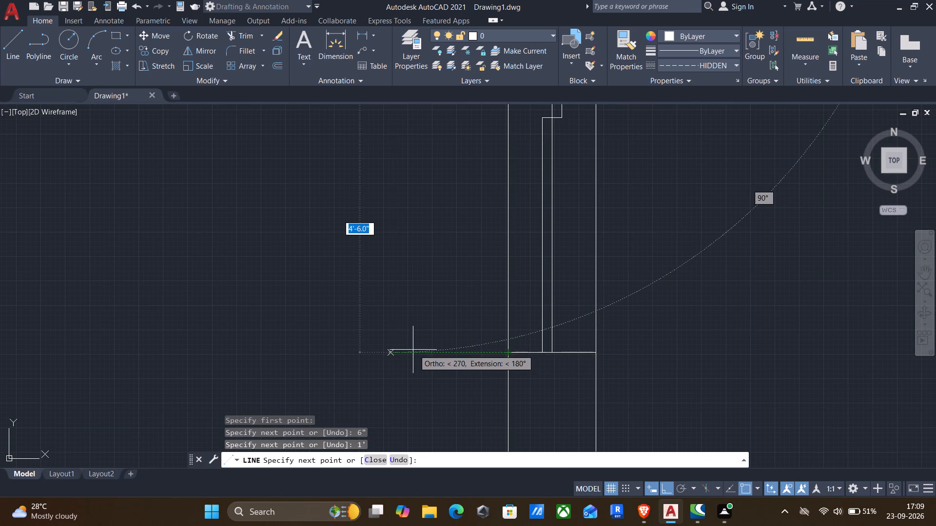
pyautogui.click(387, 351)
pyautogui.scroll(-1, 399, 365)
pyautogui.moveTo(402, 369); pyautogui.dragTo(444, 255, button='middle')
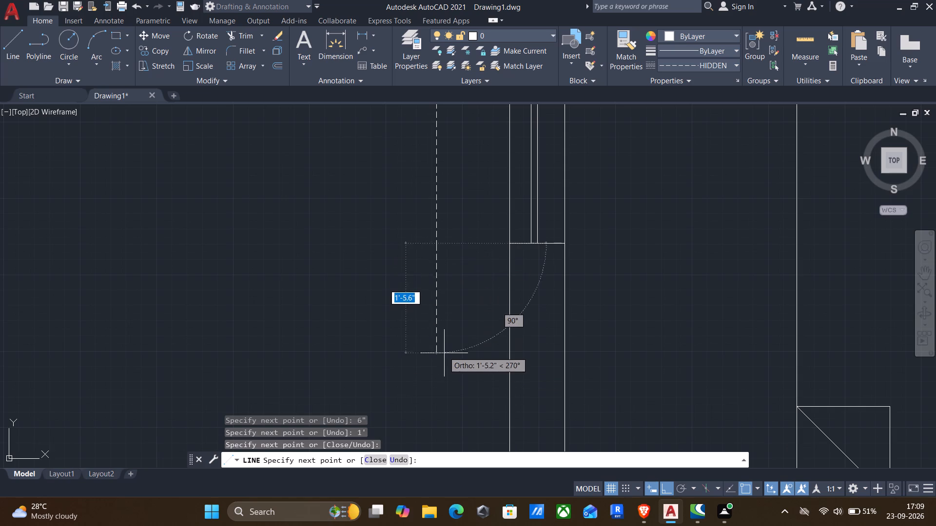
pyautogui.press('6')
pyautogui.hotkey('shift', '"')
pyautogui.press('Return')
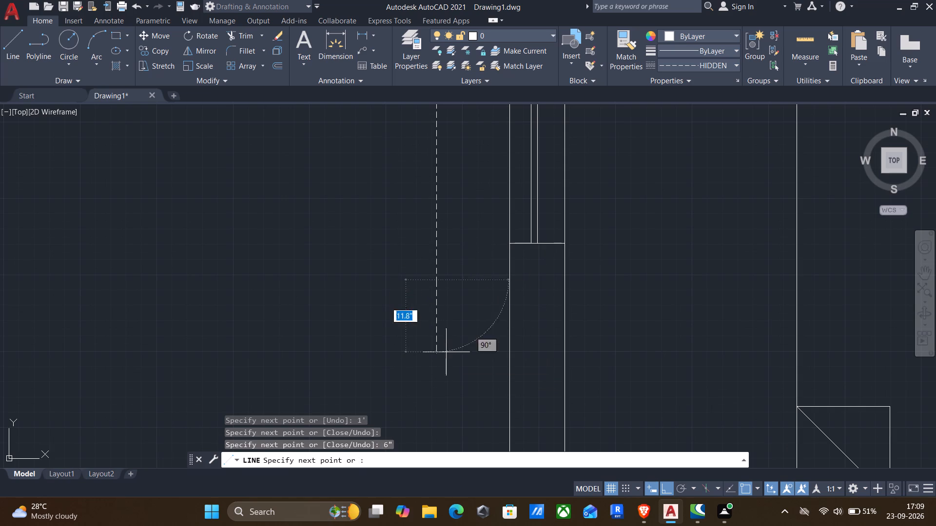
pyautogui.click(512, 280)
pyautogui.press('Return')
# Start a dashed outline at the southwest bedroom's south window, from its outer west corner 6" west along the wall and 1' south.
pyautogui.scroll(-1, 512, 282)
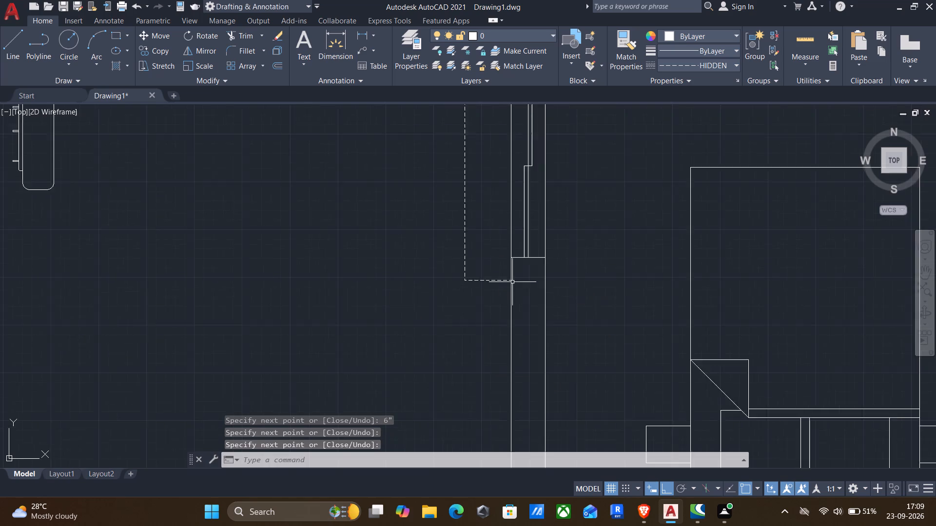
pyautogui.scroll(-1, 512, 282)
pyautogui.moveTo(532, 249); pyautogui.dragTo(499, 306, button='middle')
pyautogui.scroll(-1, 501, 302)
pyautogui.moveTo(511, 311); pyautogui.dragTo(469, 248, button='middle')
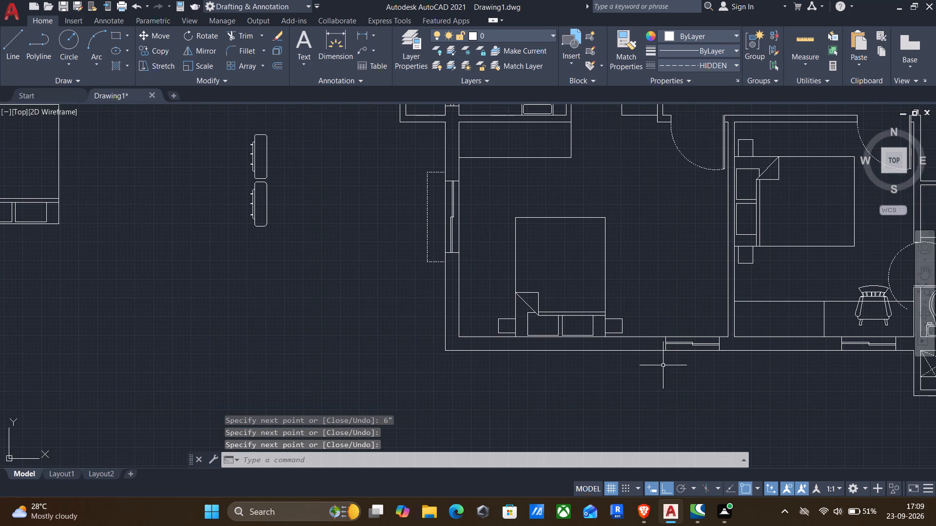
pyautogui.scroll(2, 680, 363)
pyautogui.press('Return')
pyautogui.scroll(3, 645, 335)
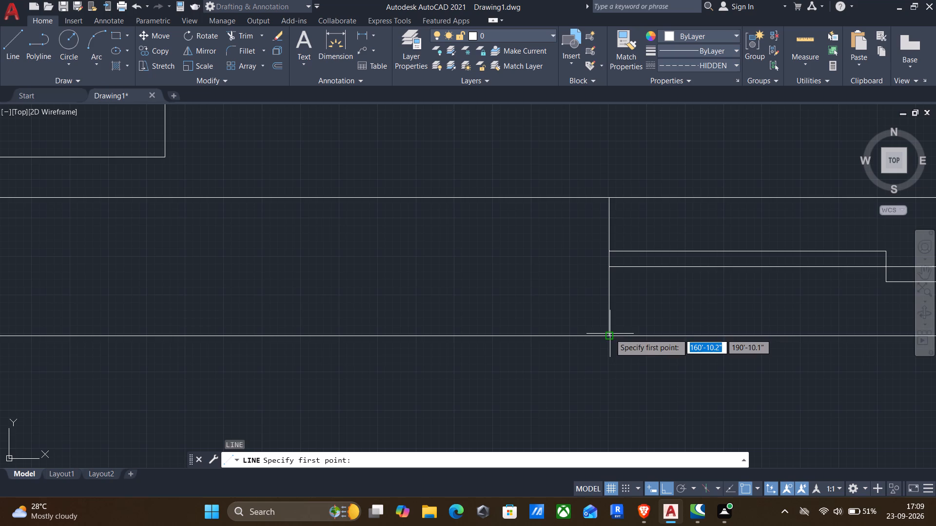
pyautogui.click(608, 338)
pyautogui.write('6"')
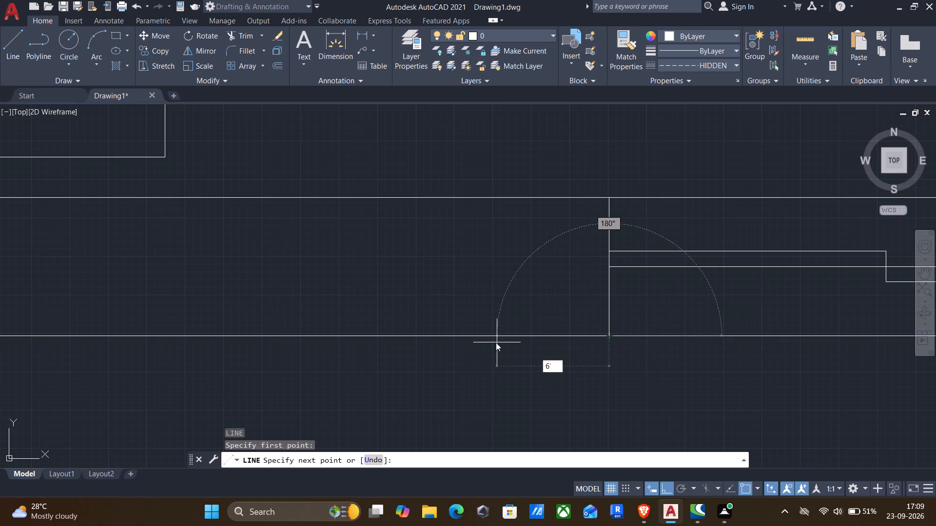
pyautogui.press('Return')
pyautogui.moveTo(500, 366); pyautogui.dragTo(511, 244, button='middle')
pyautogui.write("1'")
pyautogui.press('Return')
# Continue the outline east to align with the south window's east jamb, extend it 6" farther, and close it north onto the wall face.
pyautogui.moveTo(583, 321); pyautogui.dragTo(240, 260, button='middle')
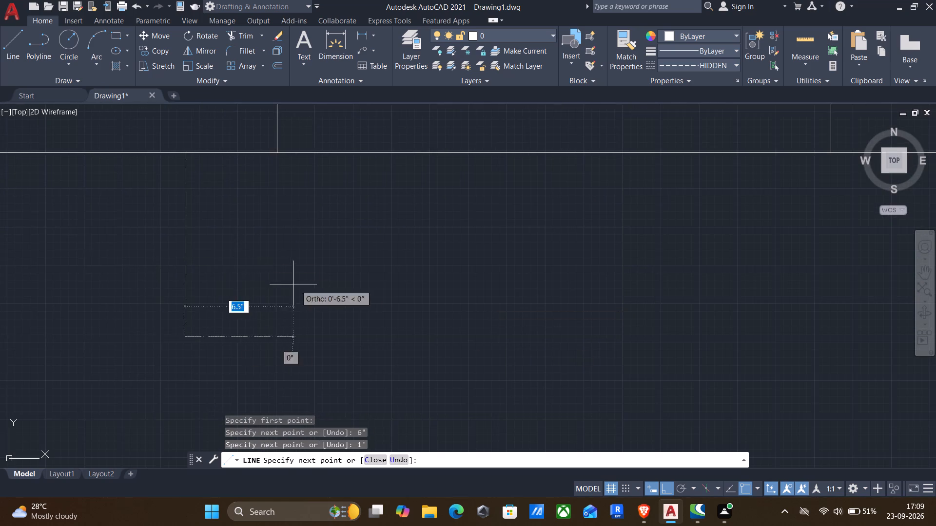
pyautogui.scroll(-1, 323, 295)
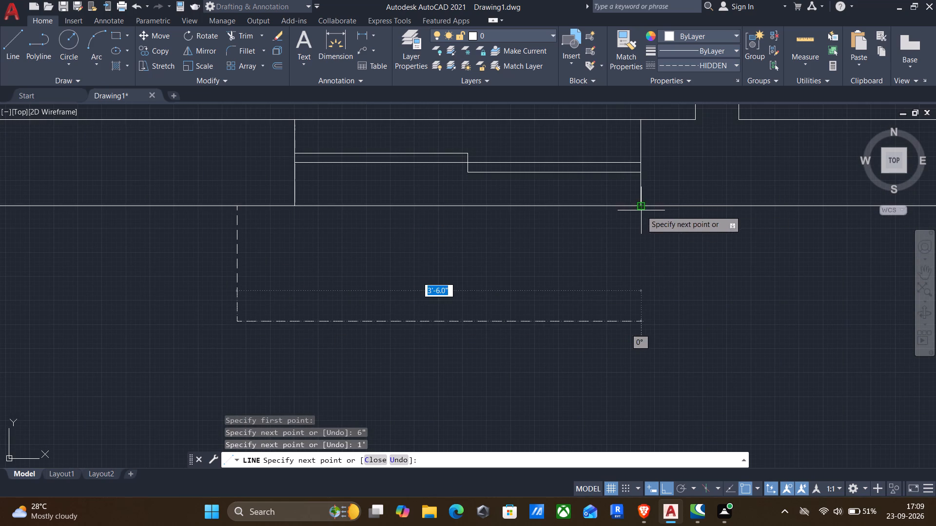
pyautogui.click(641, 325)
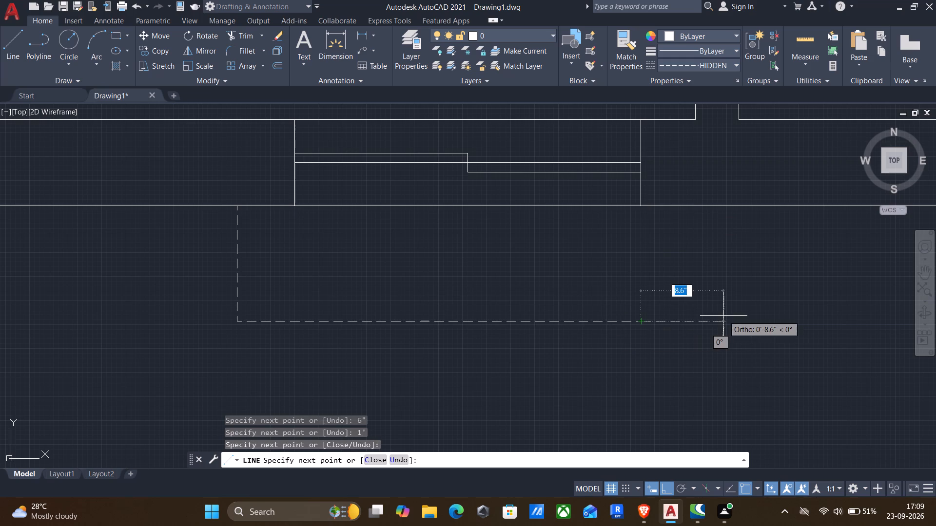
pyautogui.press('3')
pyautogui.press('BackSpace')
pyautogui.write('6"')
pyautogui.press('Return')
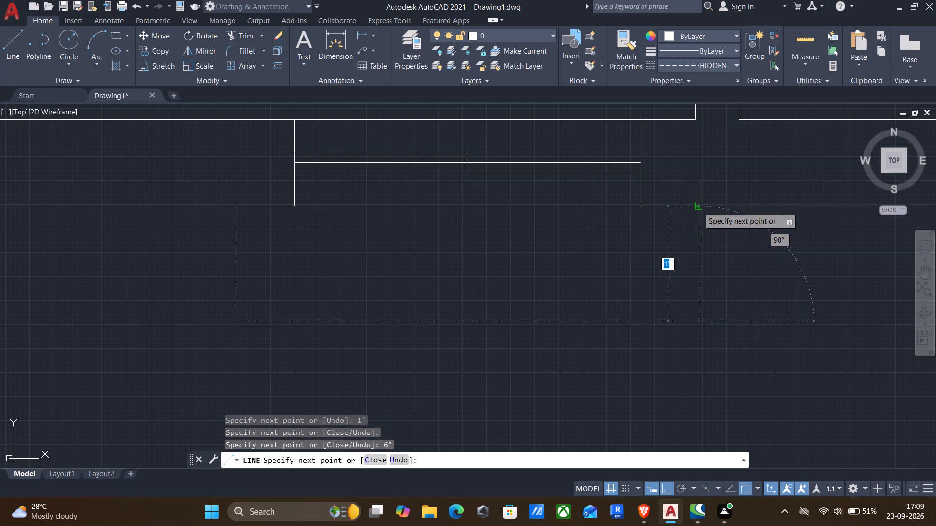
pyautogui.click(698, 205)
pyautogui.press('Return')
# Start a dashed outline at the adjacent bedroom's south window, from its outer west corner 6" west along the wall and 1' south.
pyautogui.scroll(-3, 698, 216)
pyautogui.moveTo(697, 248); pyautogui.dragTo(494, 292, button='middle')
pyautogui.moveTo(651, 308); pyautogui.dragTo(371, 323, button='middle')
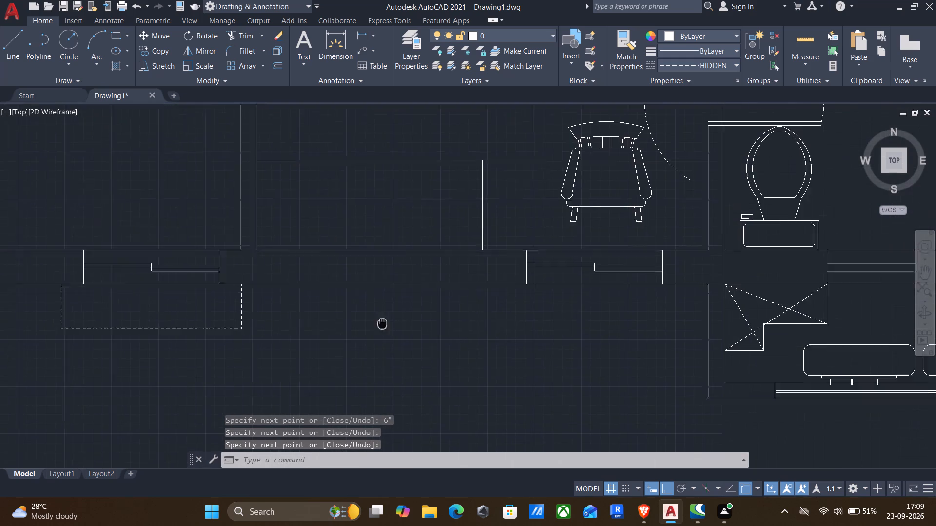
pyautogui.moveTo(371, 323); pyautogui.dragTo(363, 321, button='middle')
pyautogui.scroll(3, 460, 288)
pyautogui.press('Return')
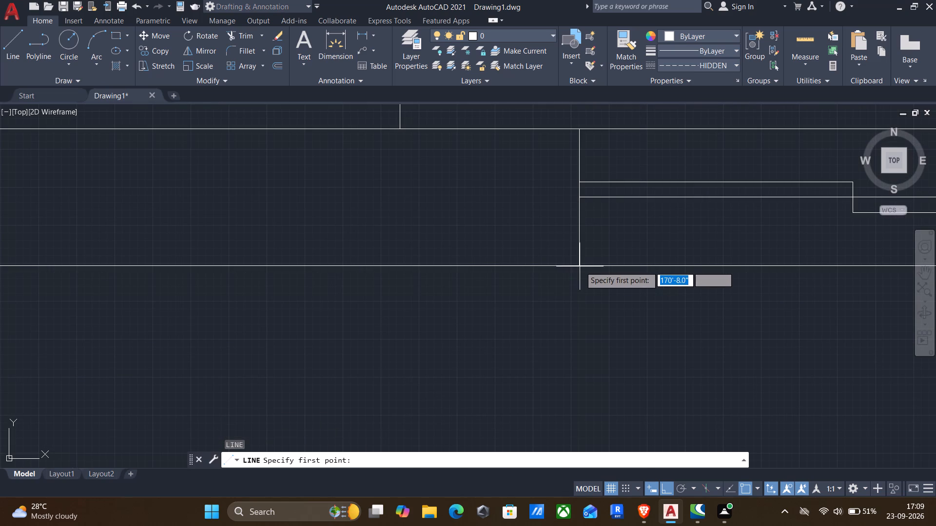
pyautogui.click(581, 267)
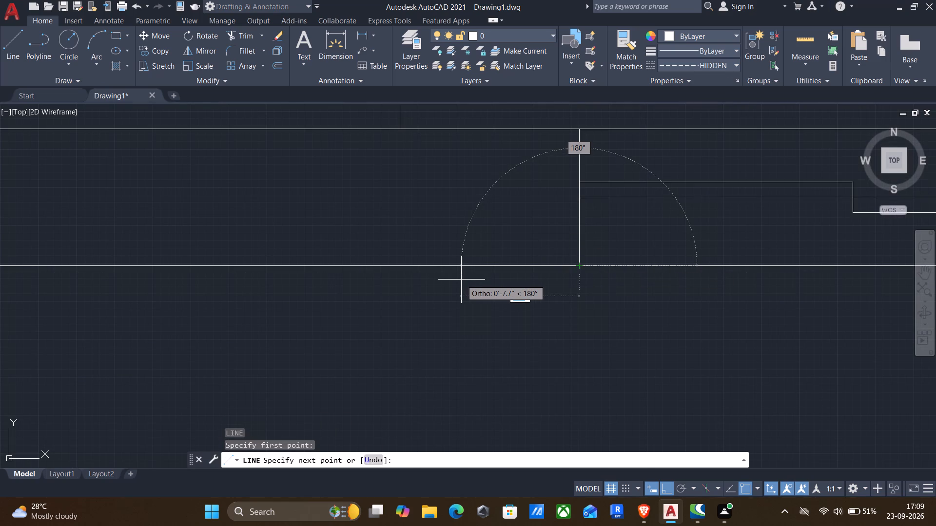
pyautogui.write('6"')
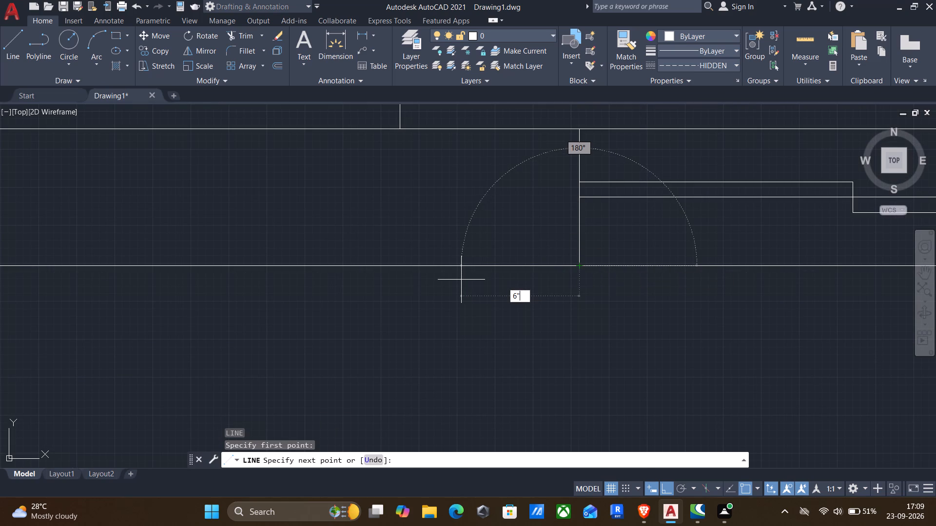
pyautogui.press('Return')
pyautogui.moveTo(468, 339); pyautogui.dragTo(476, 273, button='middle')
pyautogui.moveTo(489, 345); pyautogui.dragTo(476, 250, button='middle')
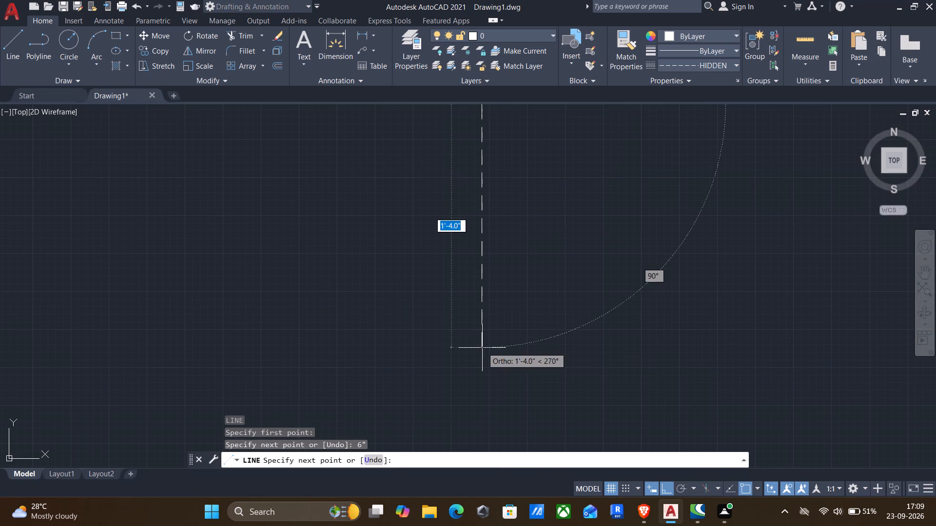
pyautogui.write("1'")
pyautogui.press('Return')
# Continue the outline east to align with that window's east jamb, extend it 6" farther, and close it north onto the wall face.
pyautogui.scroll(-2, 492, 339)
pyautogui.middleClick(394, 312)
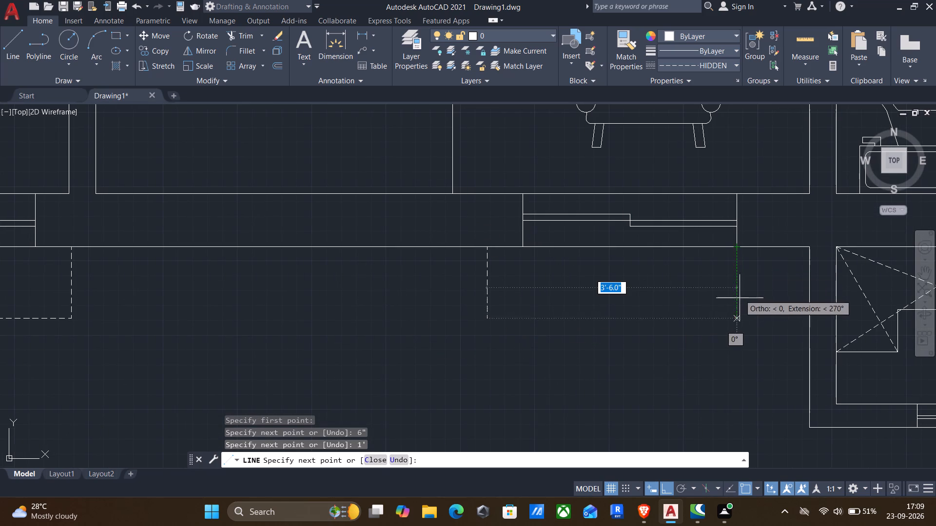
pyautogui.click(738, 319)
pyautogui.write('6"')
pyautogui.press('Return')
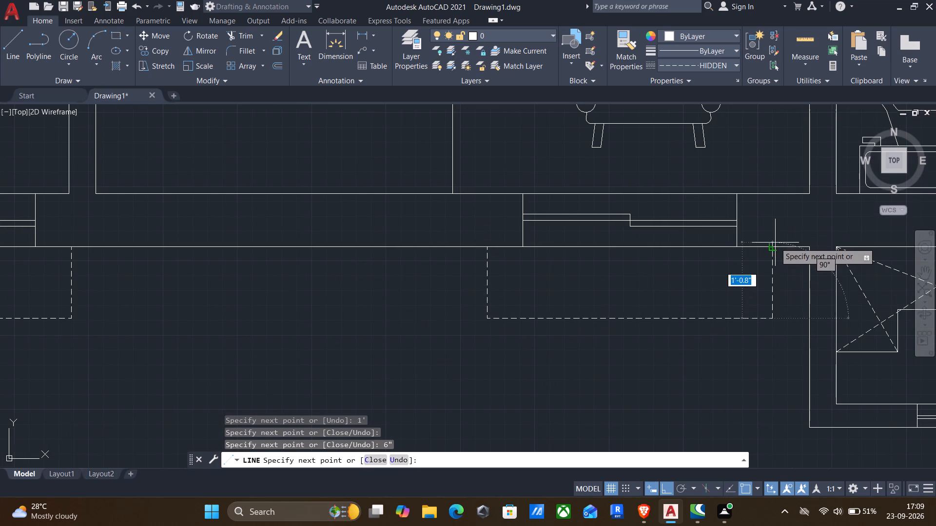
pyautogui.click(775, 243)
pyautogui.scroll(-2, 761, 270)
pyautogui.press('Return')
# Examine the south balcony, the kitchen and utility exterior walls, and the rest of the floor plan for remaining window projections.
pyautogui.moveTo(756, 276); pyautogui.dragTo(581, 280, button='middle')
pyautogui.moveTo(509, 308); pyautogui.dragTo(544, 307, button='middle')
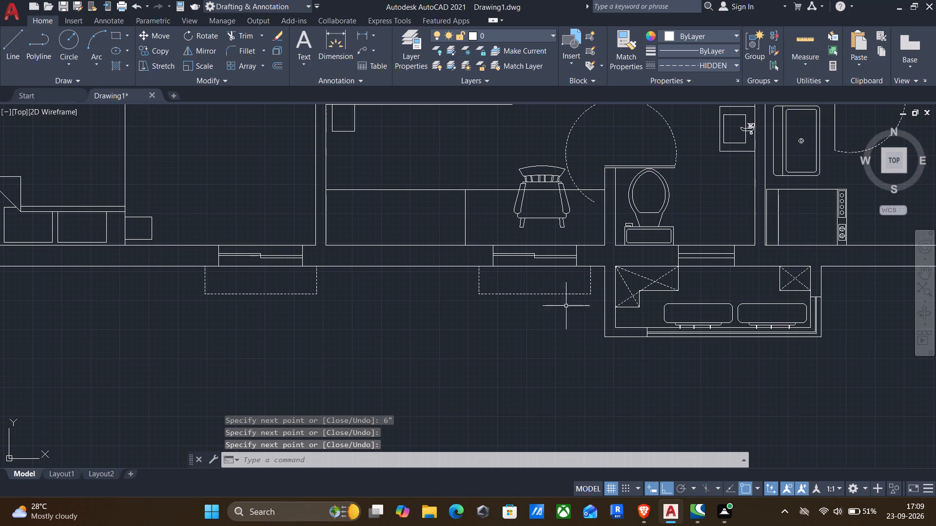
pyautogui.moveTo(544, 307); pyautogui.dragTo(221, 261, button='middle')
pyautogui.moveTo(394, 268); pyautogui.dragTo(401, 309, button='middle')
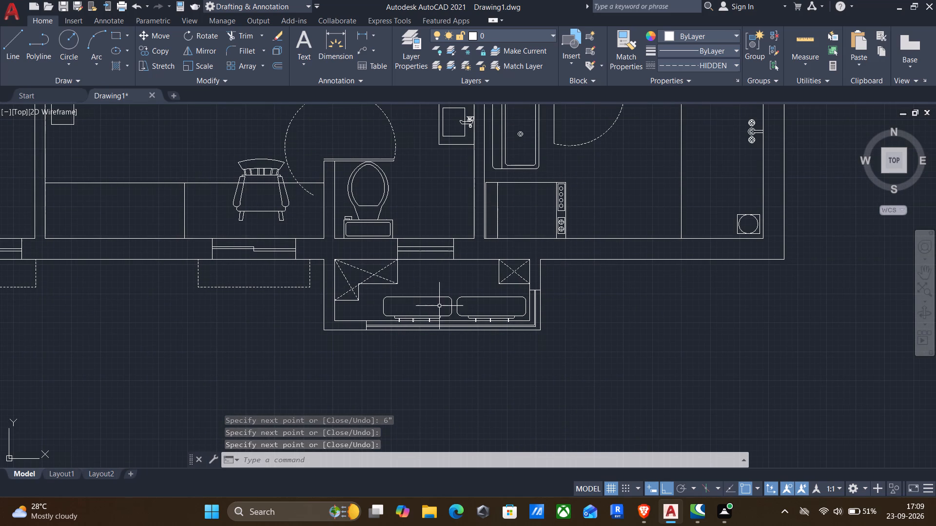
pyautogui.moveTo(597, 312); pyautogui.dragTo(556, 339, button='middle')
pyautogui.scroll(1, 556, 339)
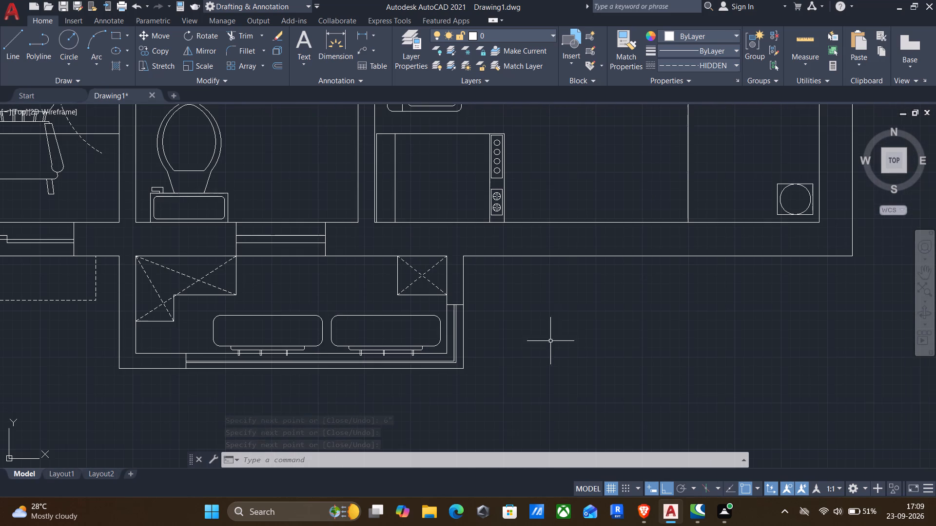
pyautogui.scroll(-2, 561, 318)
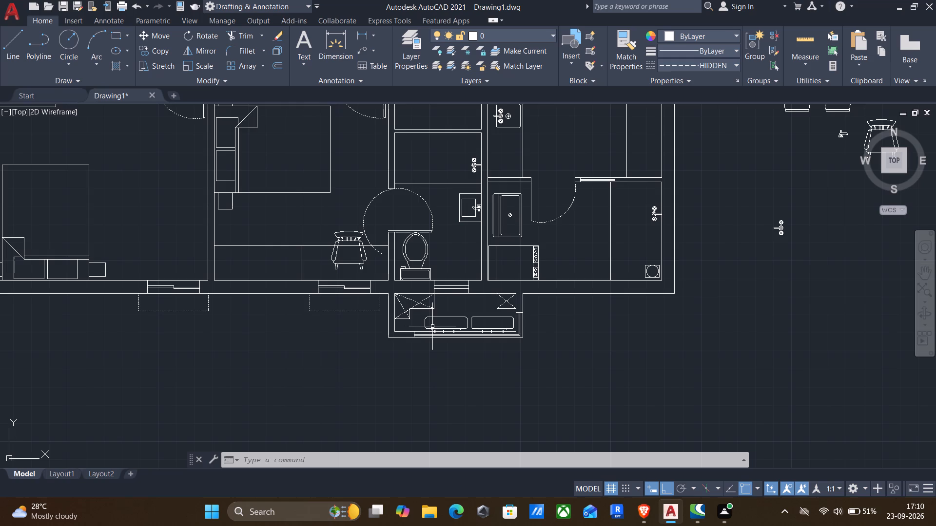
pyautogui.scroll(-1, 435, 328)
pyautogui.middleClick(444, 398)
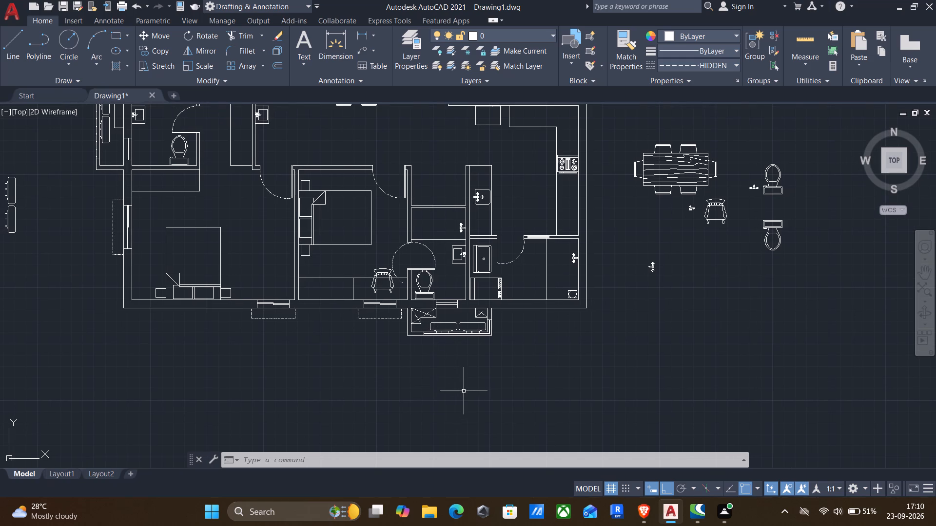
pyautogui.moveTo(457, 259); pyautogui.dragTo(482, 434, button='middle')
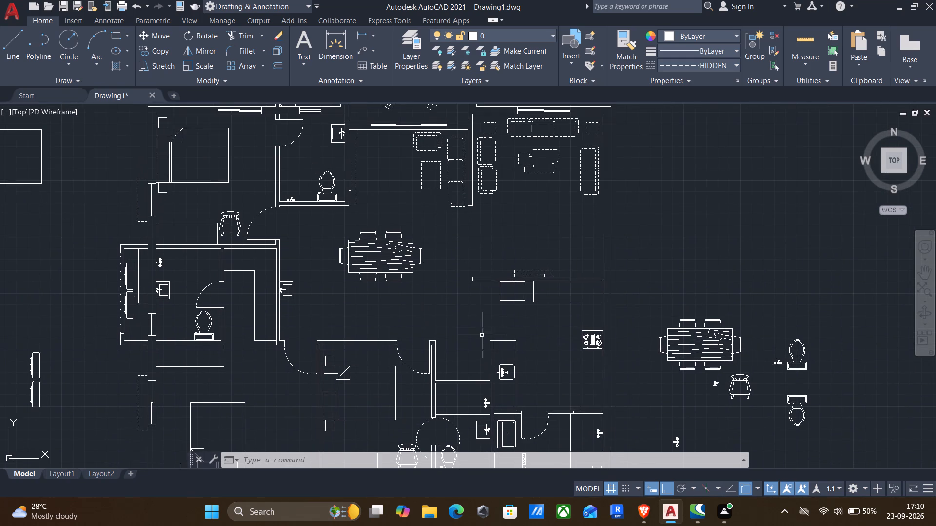
# Start a dashed outline at the living room's north window, from its outer west corner 6" west along the wall and 1' north.
pyautogui.moveTo(336, 263); pyautogui.dragTo(376, 404, button='middle')
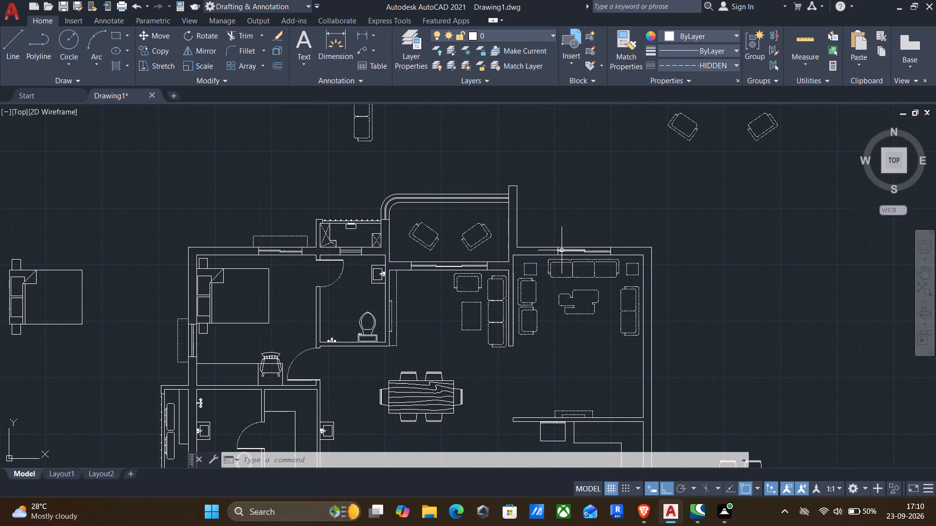
pyautogui.press('l')
pyautogui.press('Return')
pyautogui.scroll(3, 570, 254)
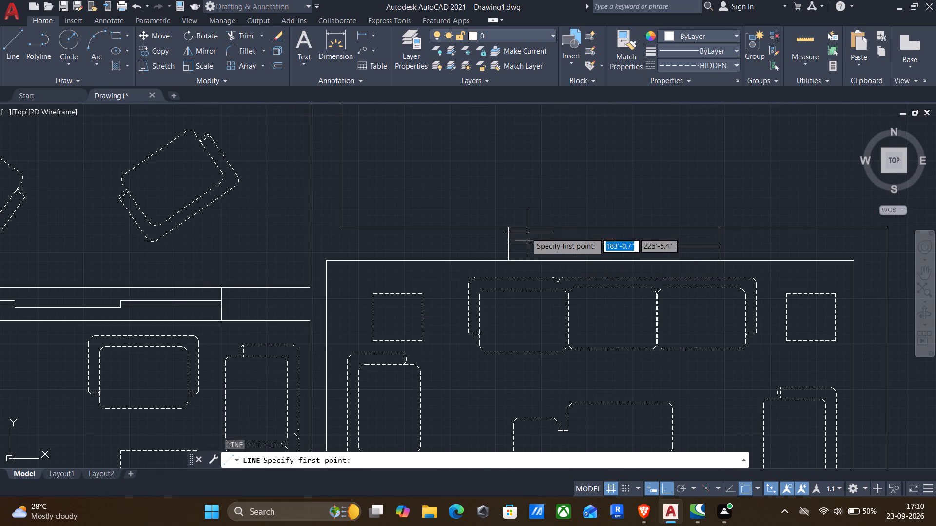
pyautogui.click(508, 227)
pyautogui.press('6')
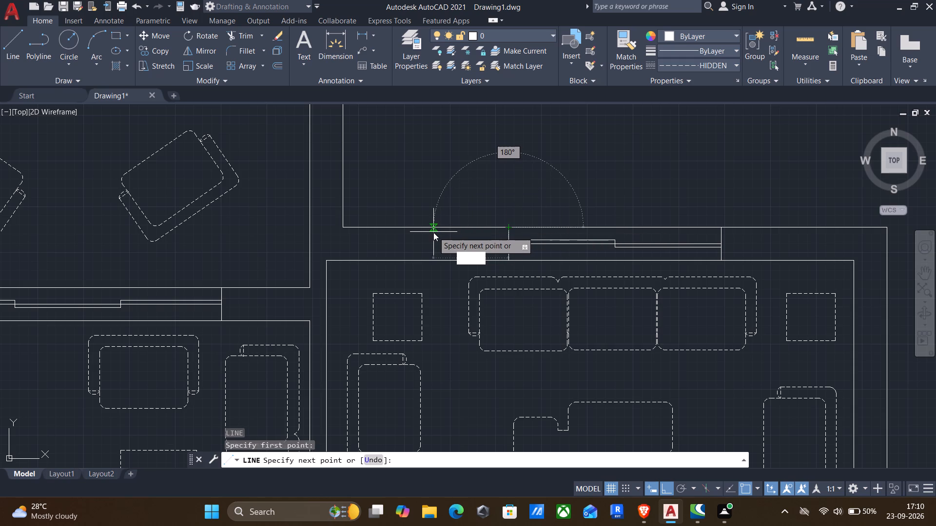
pyautogui.hotkey('shift', '"')
pyautogui.press('Return')
pyautogui.write("1'")
pyautogui.press('Return')
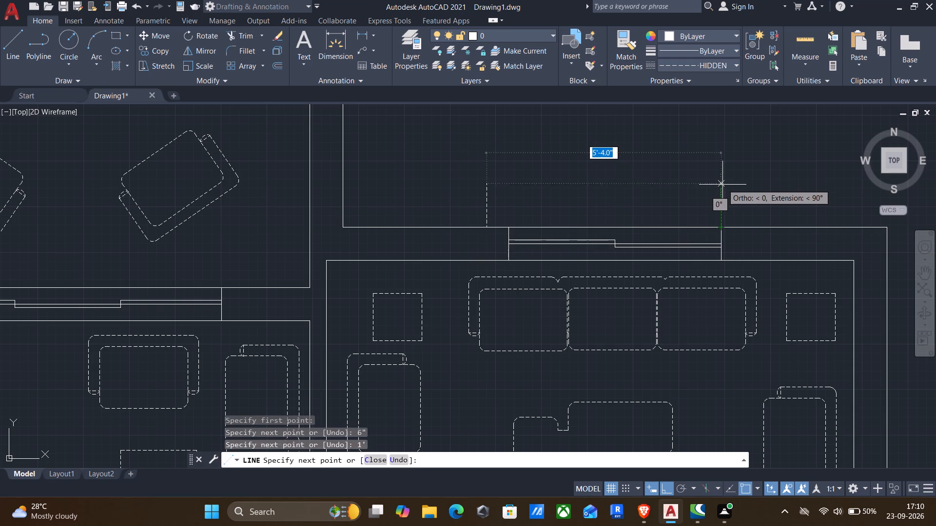
# Continue the outline east to align with that window's east jamb, extend it 6" farther, and close it south onto the wall face.
pyautogui.moveTo(722, 185); pyautogui.dragTo(802, 200)
pyautogui.press('6')
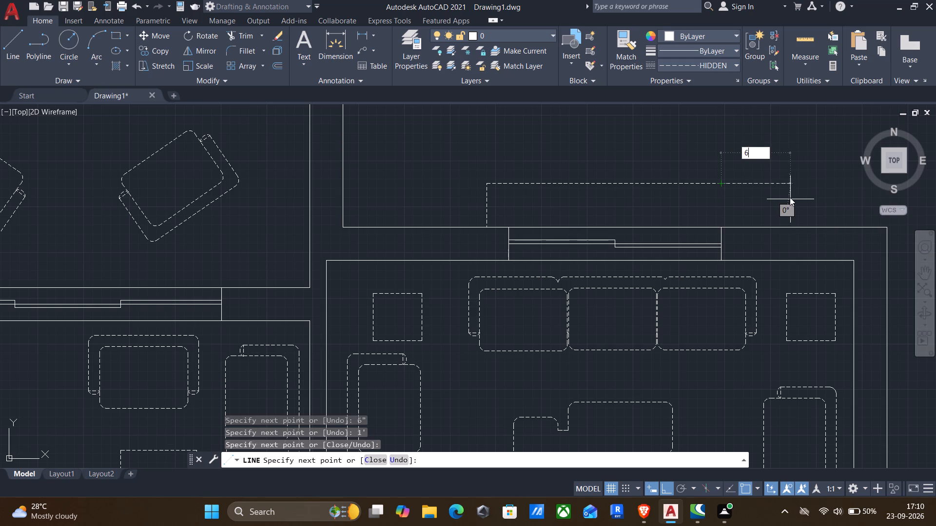
pyautogui.hotkey('shift', '"')
pyautogui.press('Return')
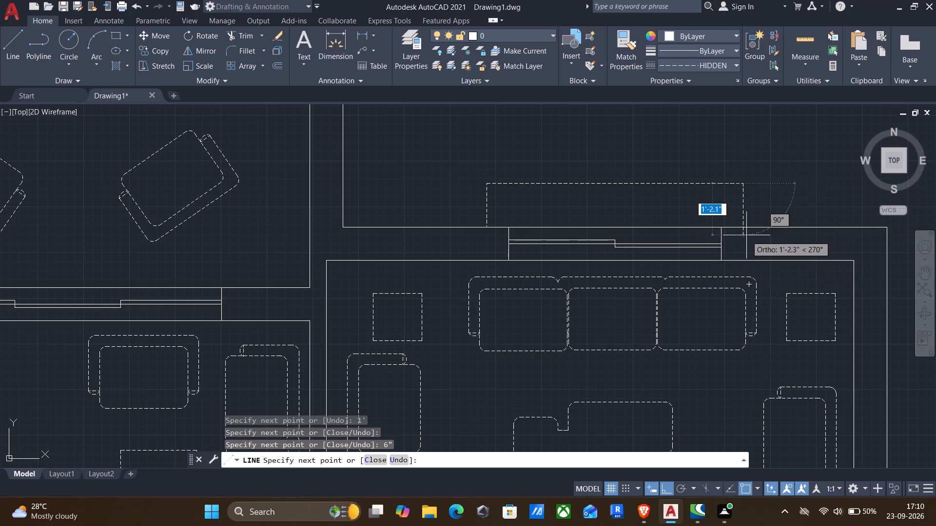
pyautogui.click(743, 229)
pyautogui.press('Return')
# Explode the dining table block inside the apartment and erase the wood-grain curves from its tabletop.
pyautogui.scroll(-2, 731, 254)
pyautogui.moveTo(720, 276); pyautogui.dragTo(575, 203, button='middle')
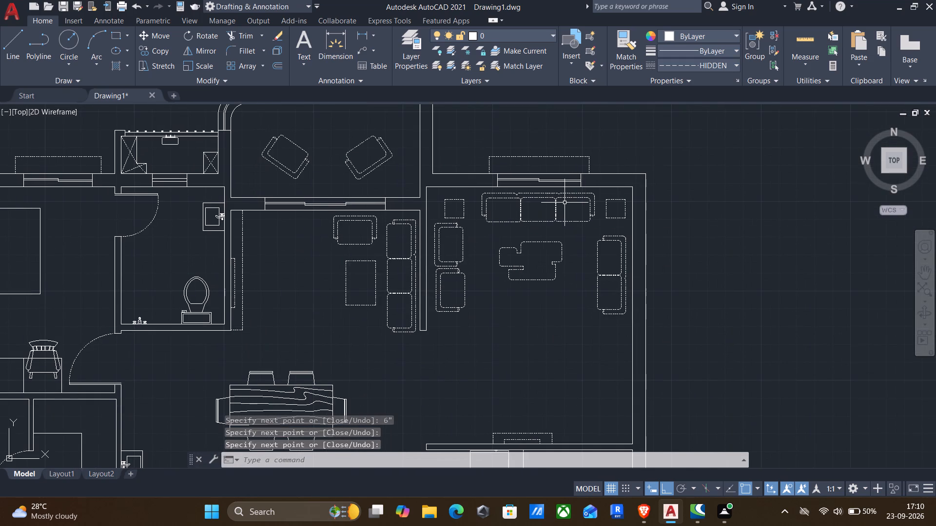
pyautogui.moveTo(582, 321); pyautogui.dragTo(577, 248, button='middle')
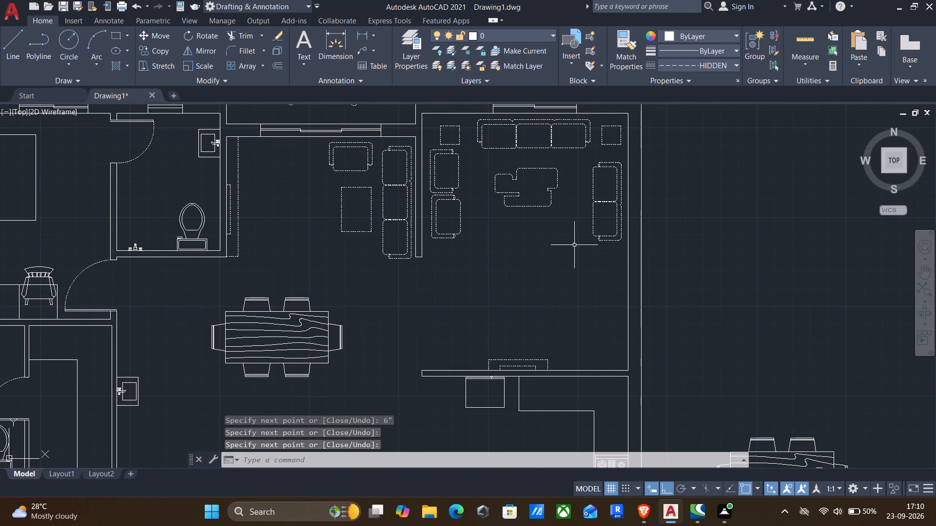
pyautogui.moveTo(563, 283); pyautogui.dragTo(615, 270, button='middle')
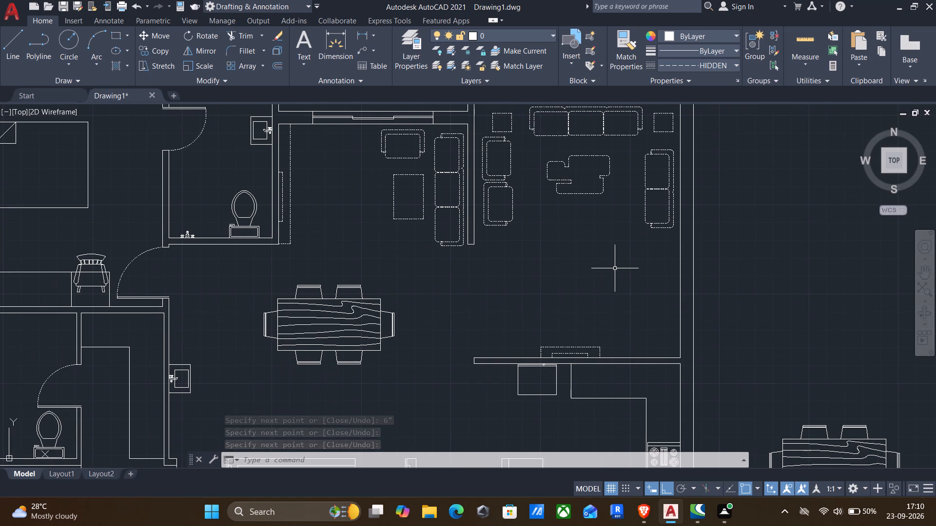
pyautogui.moveTo(601, 266); pyautogui.dragTo(629, 261, button='middle')
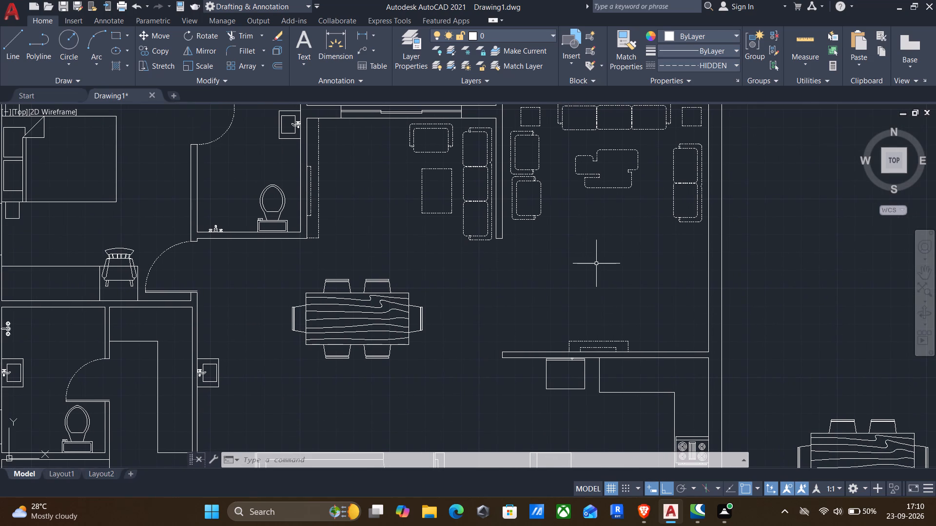
pyautogui.click(391, 319)
pyautogui.press('x')
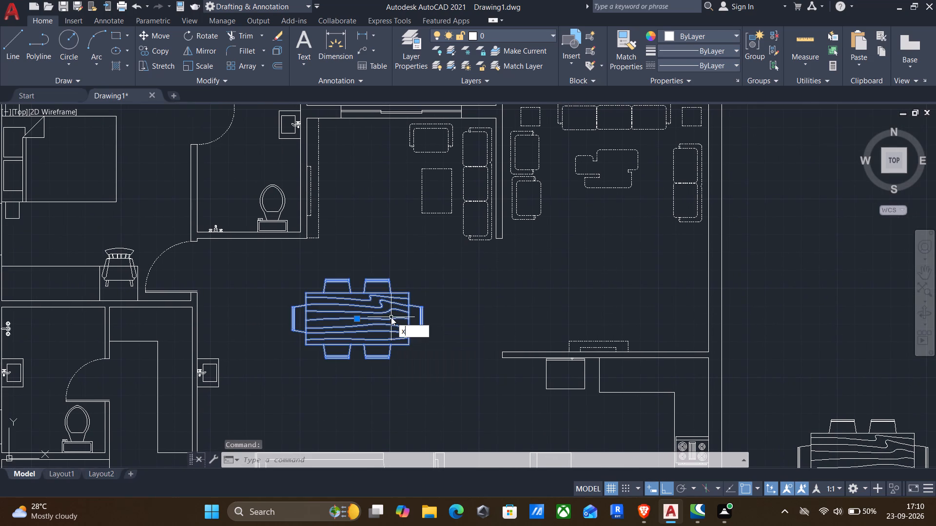
pyautogui.press('Return')
pyautogui.scroll(2, 400, 314)
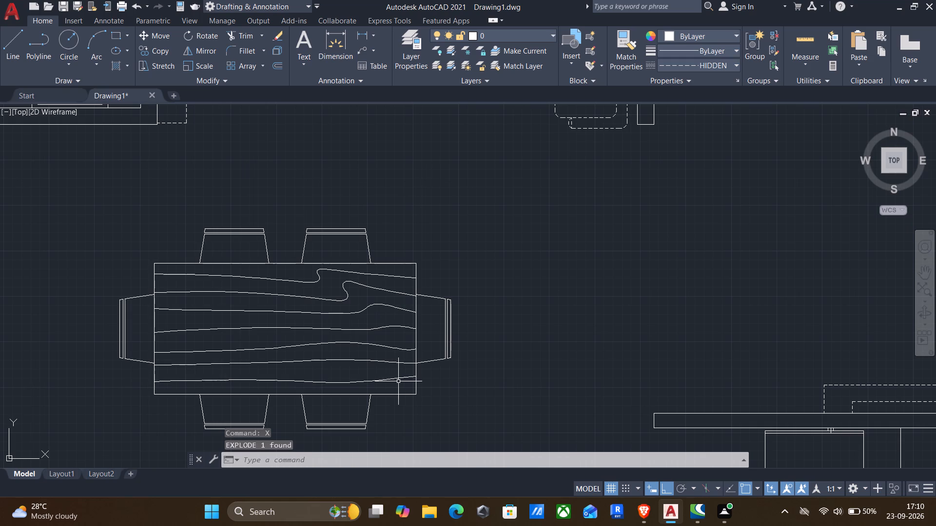
pyautogui.click(398, 383)
pyautogui.click(300, 274)
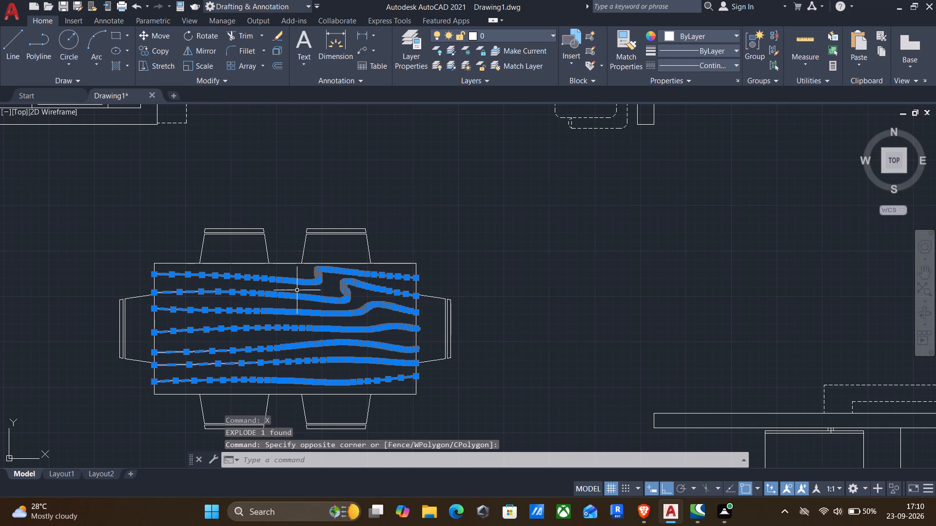
pyautogui.press('Delete')
# Examine the dining area, bedrooms, south balcony, kitchen and exterior walls, and the overall floor plan for anything still missing.
pyautogui.moveTo(285, 337); pyautogui.dragTo(333, 287, button='middle')
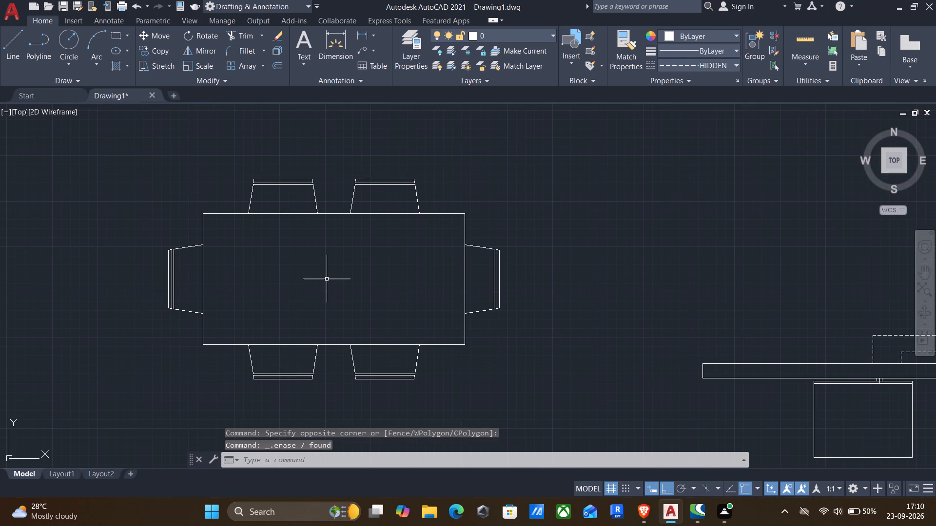
pyautogui.scroll(-2, 321, 284)
pyautogui.moveTo(339, 281); pyautogui.dragTo(519, 227, button='middle')
pyautogui.moveTo(464, 316); pyautogui.dragTo(462, 316, button='middle')
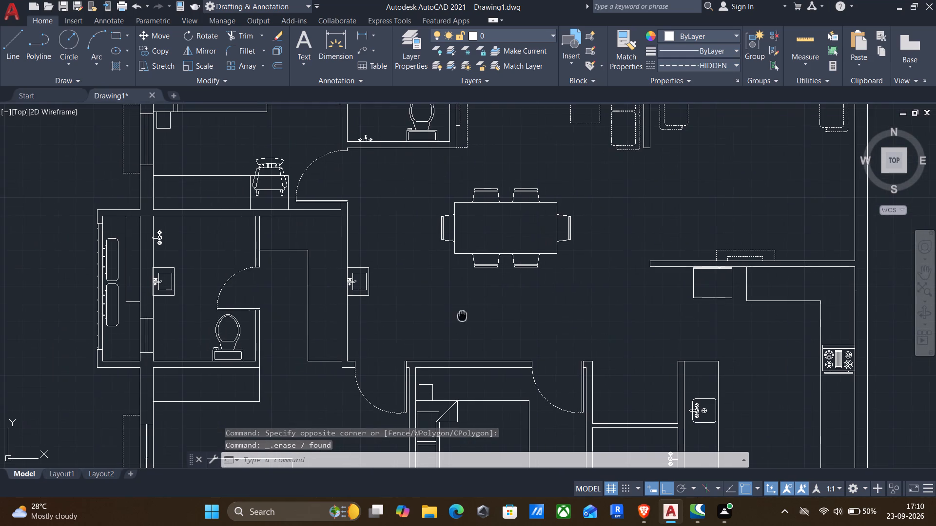
pyautogui.moveTo(462, 316); pyautogui.dragTo(463, 259, button='middle')
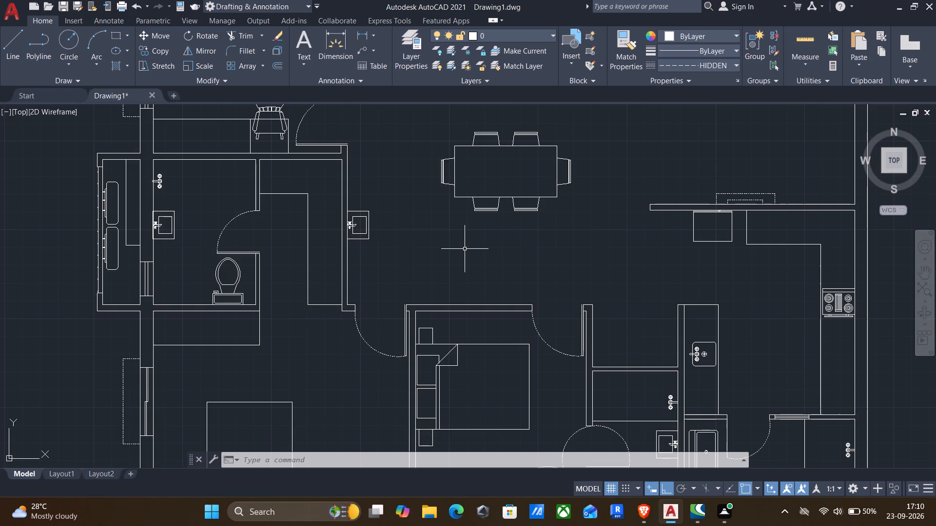
pyautogui.moveTo(403, 258); pyautogui.dragTo(550, 303, button='middle')
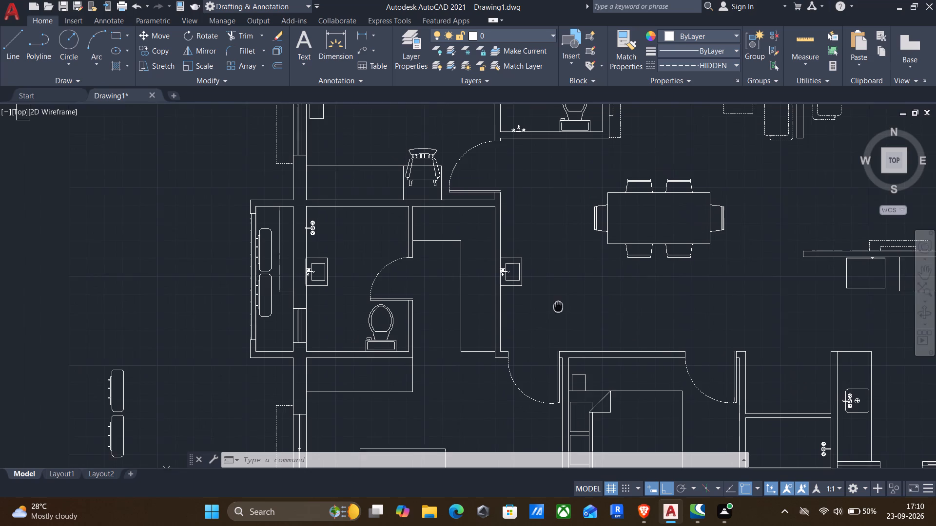
pyautogui.moveTo(550, 303); pyautogui.dragTo(556, 309, button='middle')
pyautogui.moveTo(348, 284); pyautogui.dragTo(429, 205, button='middle')
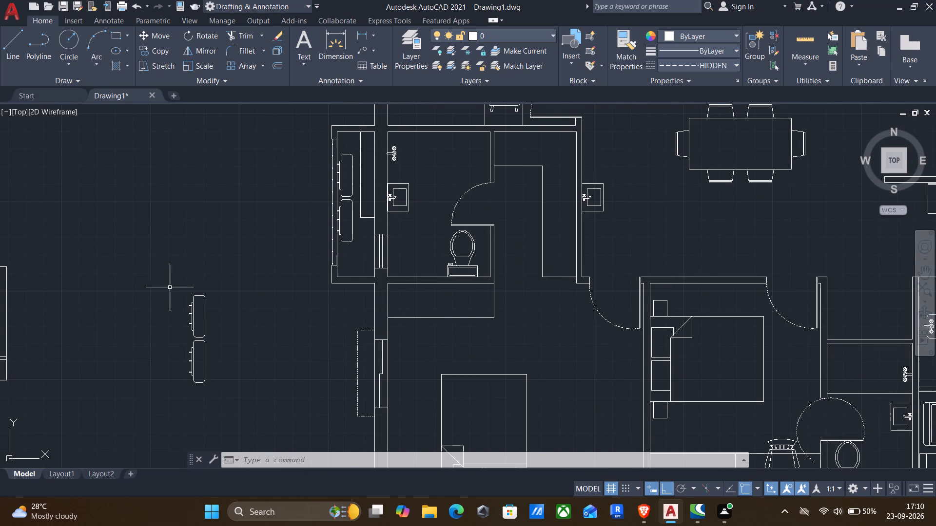
pyautogui.moveTo(275, 325); pyautogui.dragTo(288, 285, button='middle')
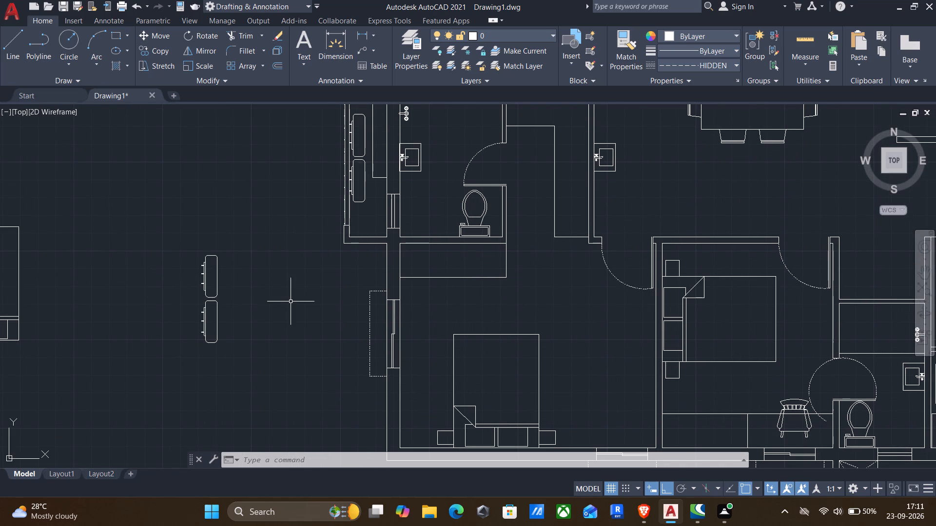
pyautogui.moveTo(295, 303); pyautogui.dragTo(292, 298, button='middle')
pyautogui.moveTo(328, 338); pyautogui.dragTo(190, 250, button='middle')
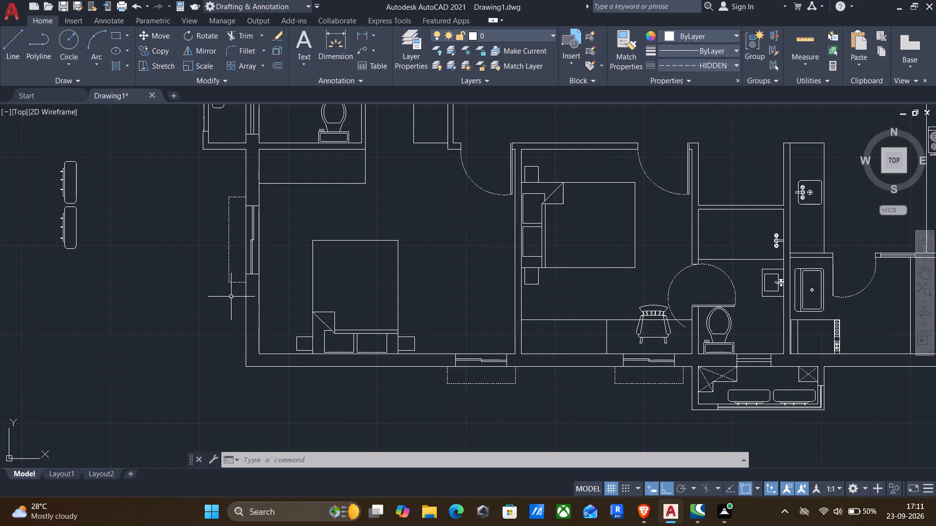
pyautogui.moveTo(358, 342); pyautogui.dragTo(336, 345, button='middle')
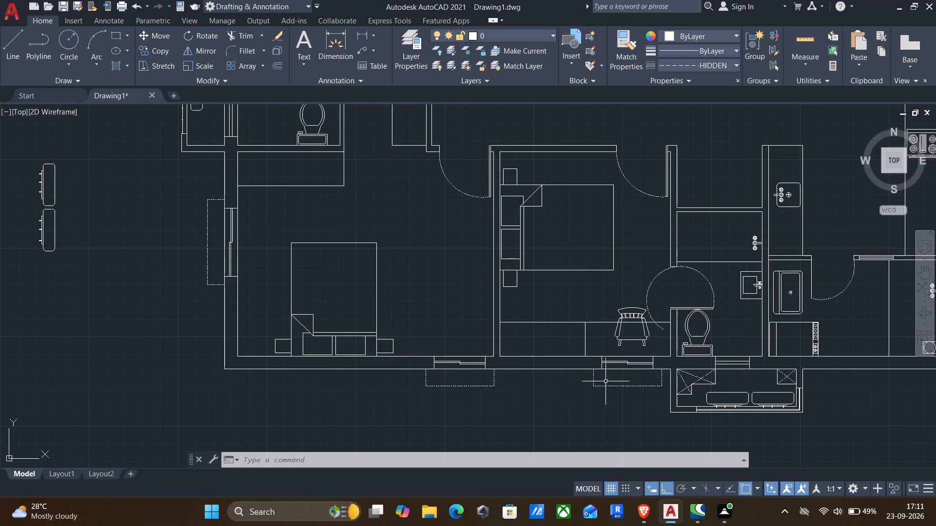
pyautogui.moveTo(606, 381); pyautogui.dragTo(305, 330, button='middle')
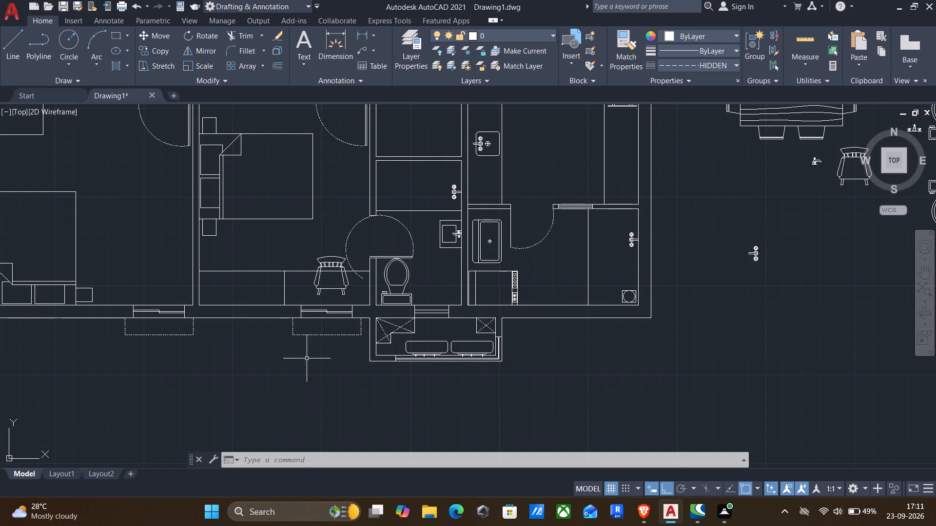
pyautogui.moveTo(518, 404); pyautogui.dragTo(519, 419, button='middle')
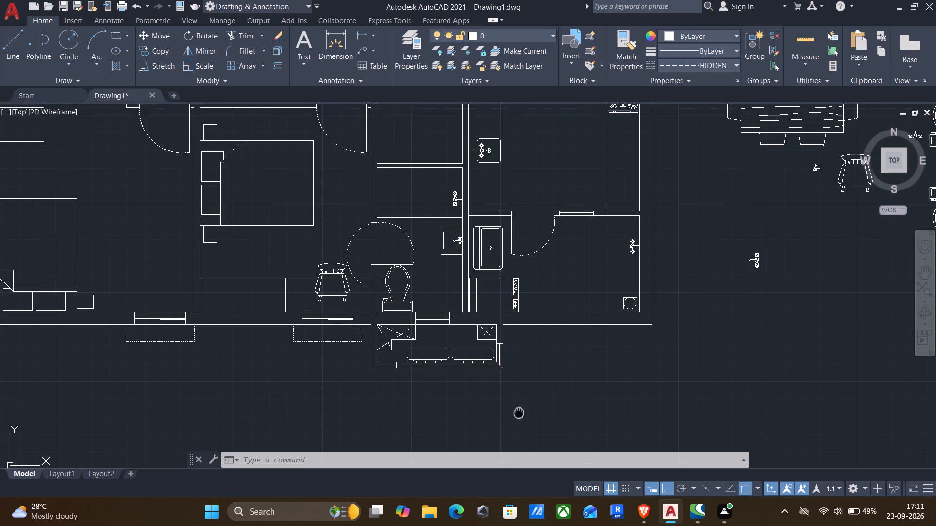
pyautogui.moveTo(519, 419); pyautogui.dragTo(525, 449, button='middle')
pyautogui.moveTo(587, 303); pyautogui.dragTo(647, 446, button='middle')
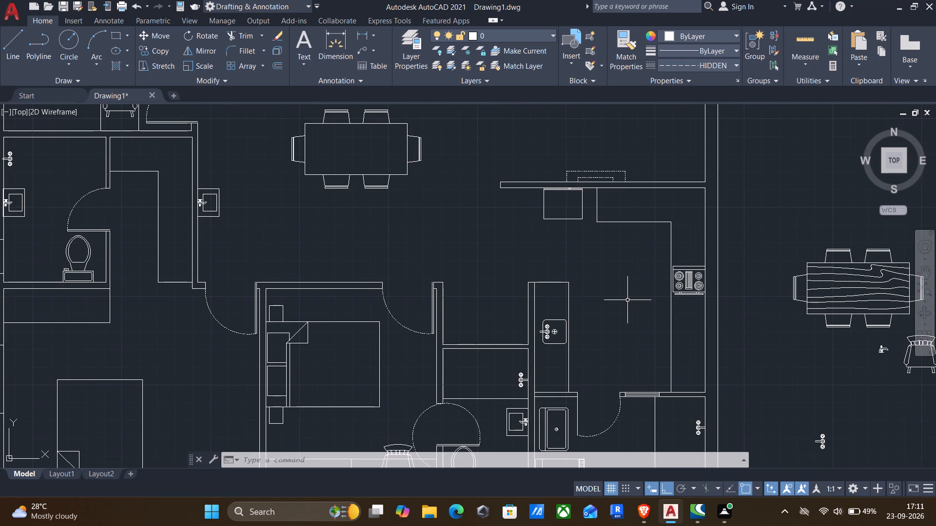
pyautogui.moveTo(623, 286); pyautogui.dragTo(622, 358, button='middle')
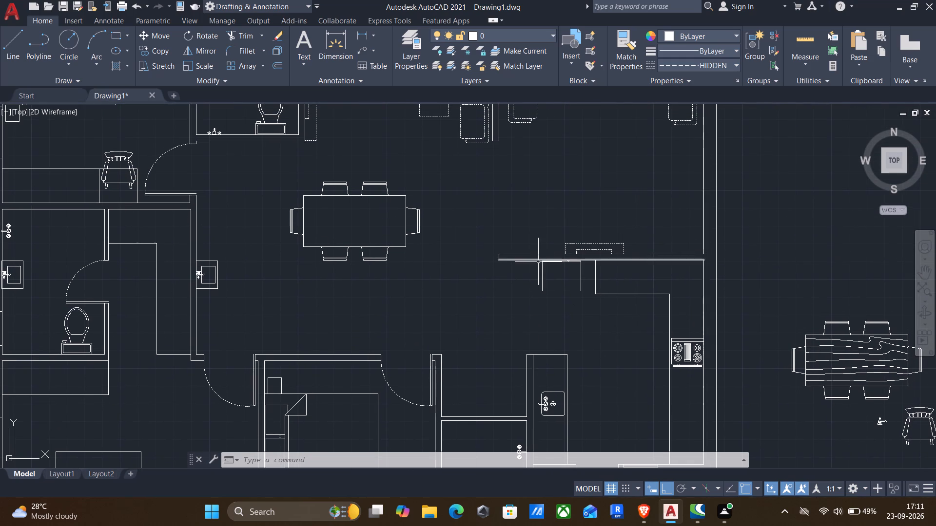
pyautogui.scroll(2, 540, 263)
pyautogui.scroll(-2, 562, 262)
pyautogui.moveTo(550, 218); pyautogui.dragTo(573, 251, button='middle')
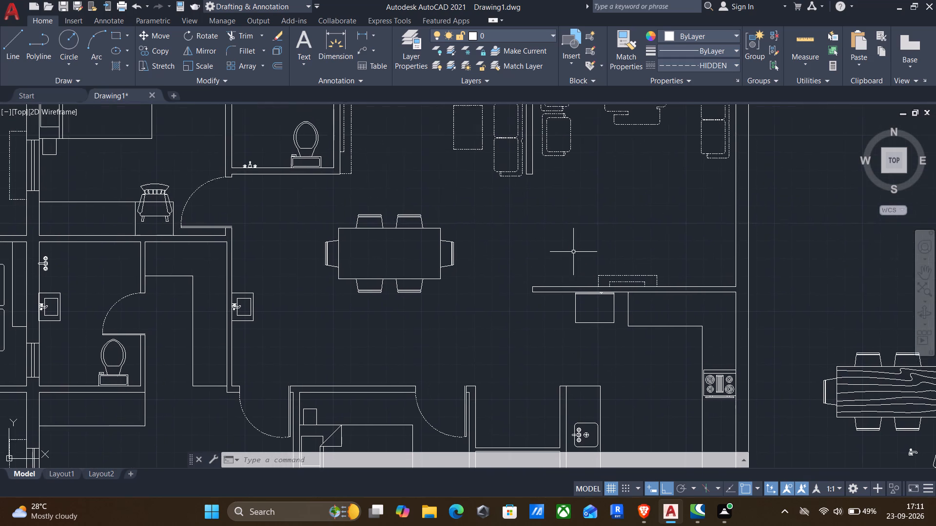
pyautogui.scroll(-2, 573, 252)
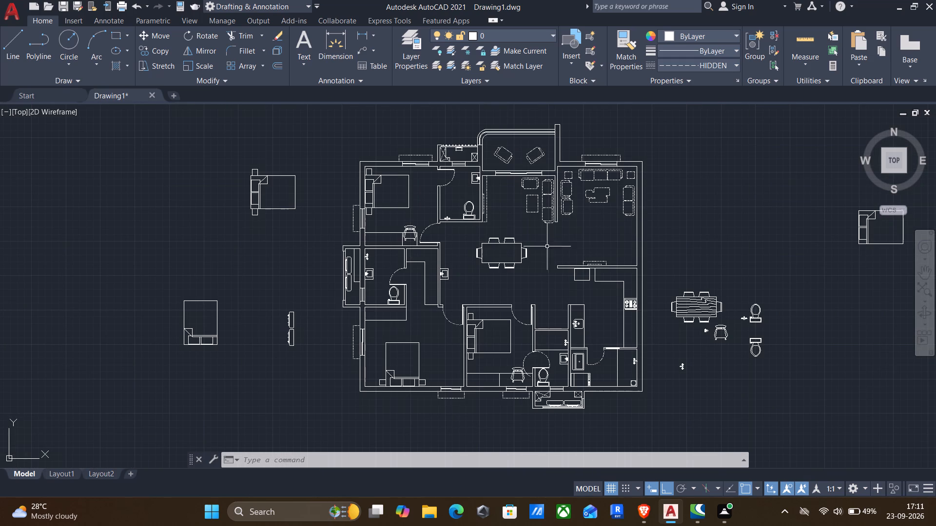
pyautogui.moveTo(591, 205); pyautogui.dragTo(617, 244, button='middle')
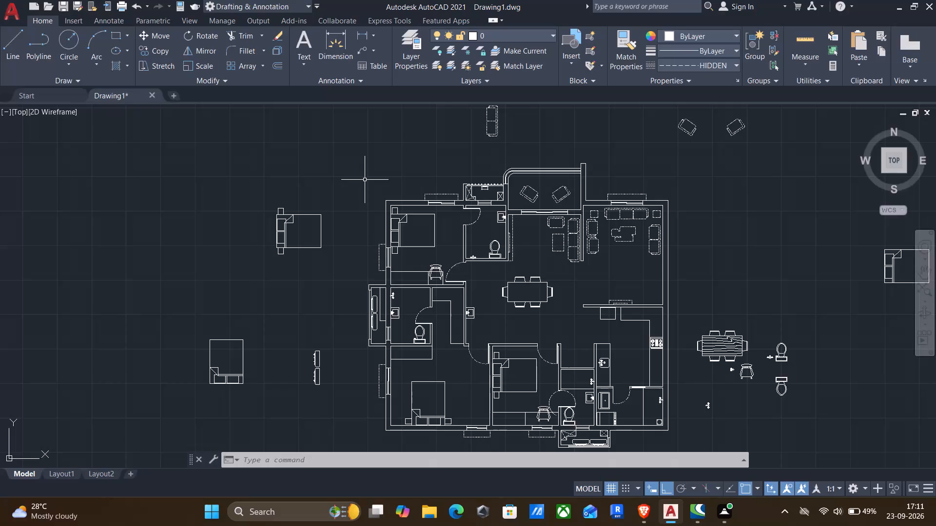
pyautogui.moveTo(359, 240); pyautogui.dragTo(348, 241, button='middle')
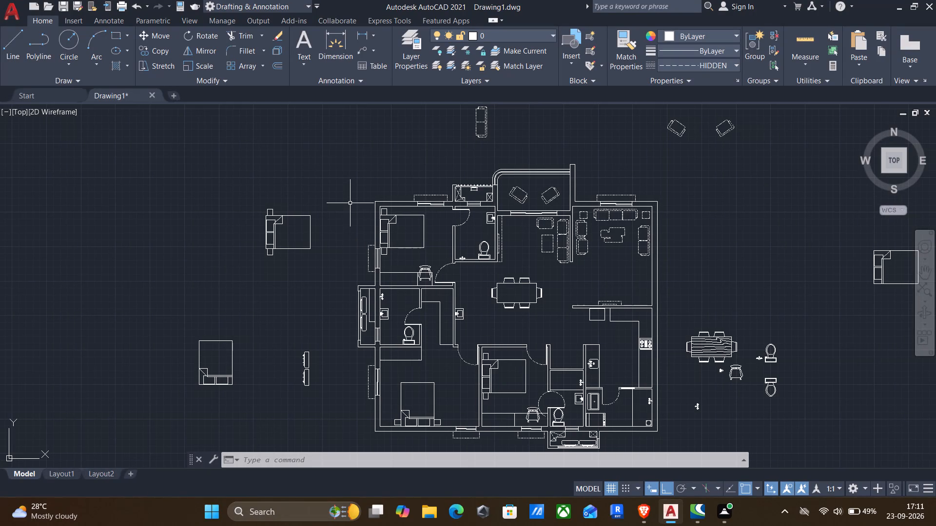
pyautogui.moveTo(390, 198); pyautogui.dragTo(385, 202, button='middle')
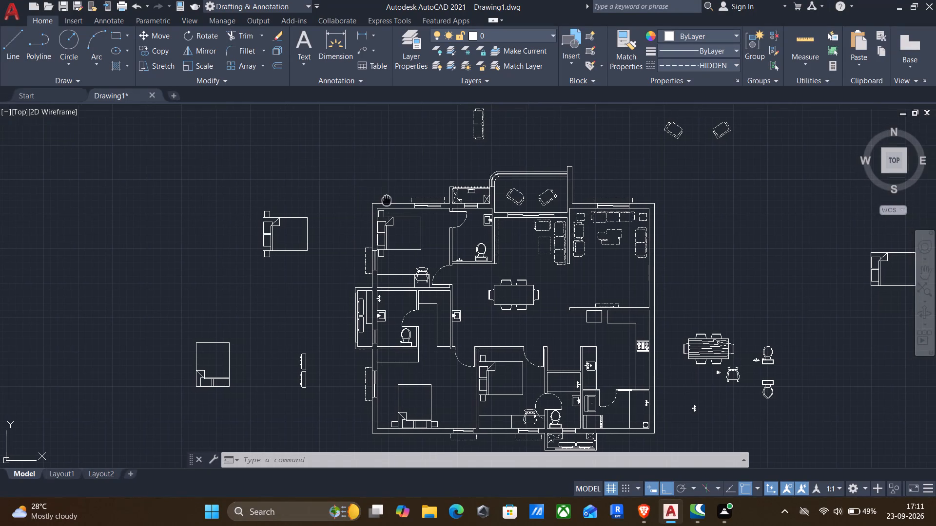
pyautogui.moveTo(385, 202); pyautogui.dragTo(345, 229, button='middle')
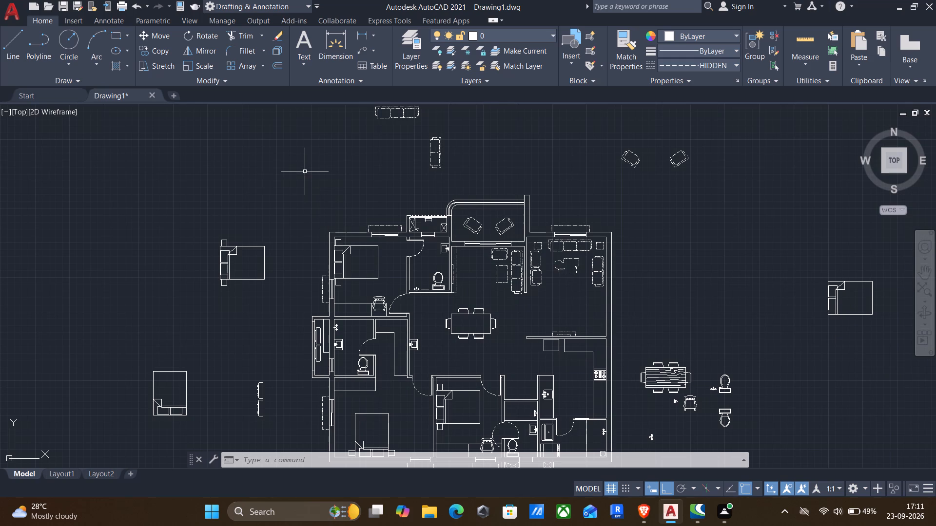
pyautogui.moveTo(297, 168); pyautogui.dragTo(303, 151, button='middle')
pyautogui.moveTo(313, 153); pyautogui.dragTo(336, 164, button='middle')
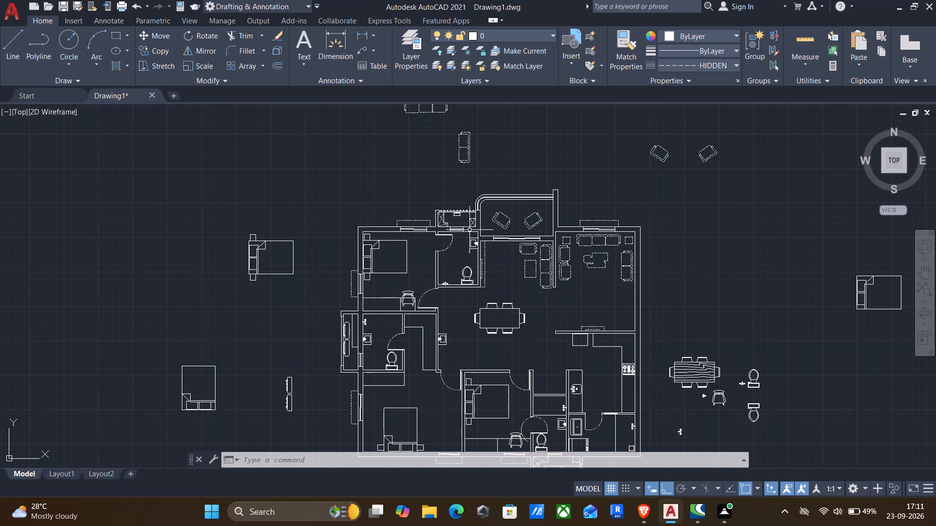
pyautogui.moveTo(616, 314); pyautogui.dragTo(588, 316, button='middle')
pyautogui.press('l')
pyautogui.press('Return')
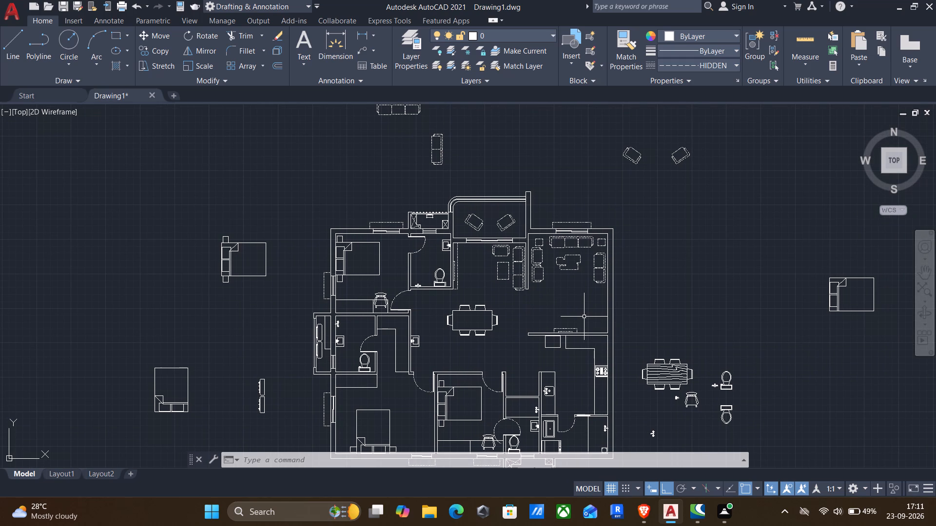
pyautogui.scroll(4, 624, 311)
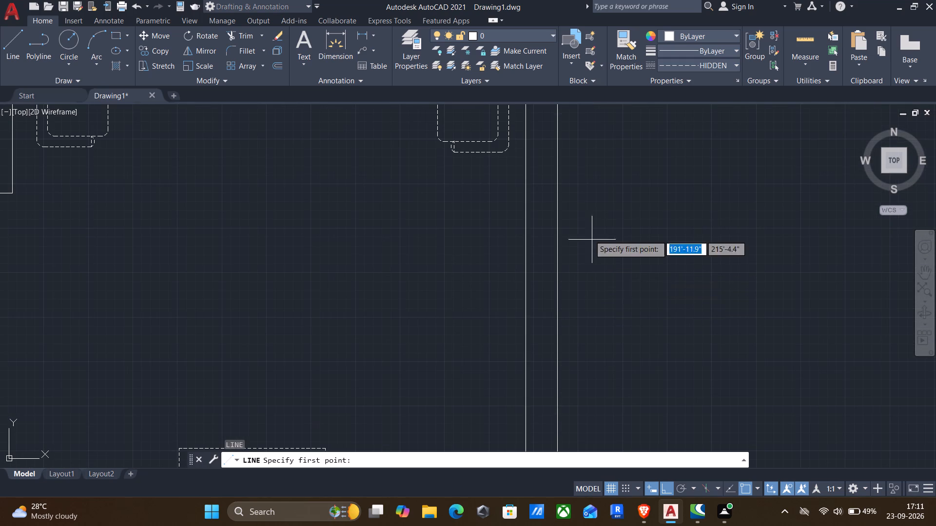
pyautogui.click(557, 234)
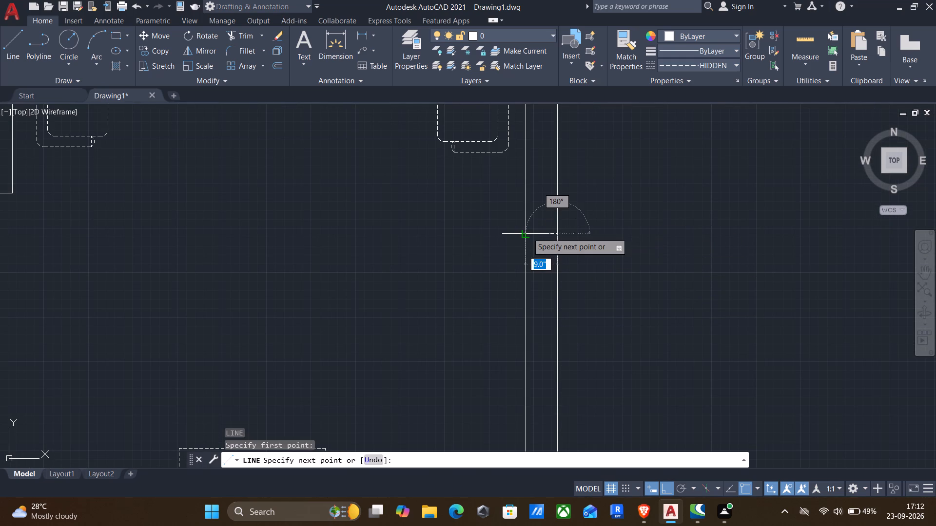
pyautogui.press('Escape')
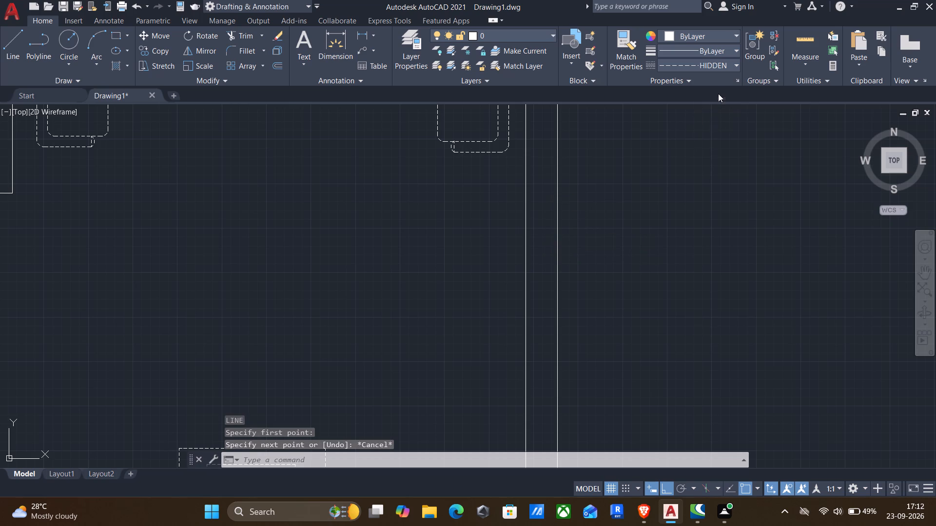
# Set the linetype to ByLayer and draw a 9" line across the living room's east wall, south of the east sofa.
pyautogui.click(716, 69)
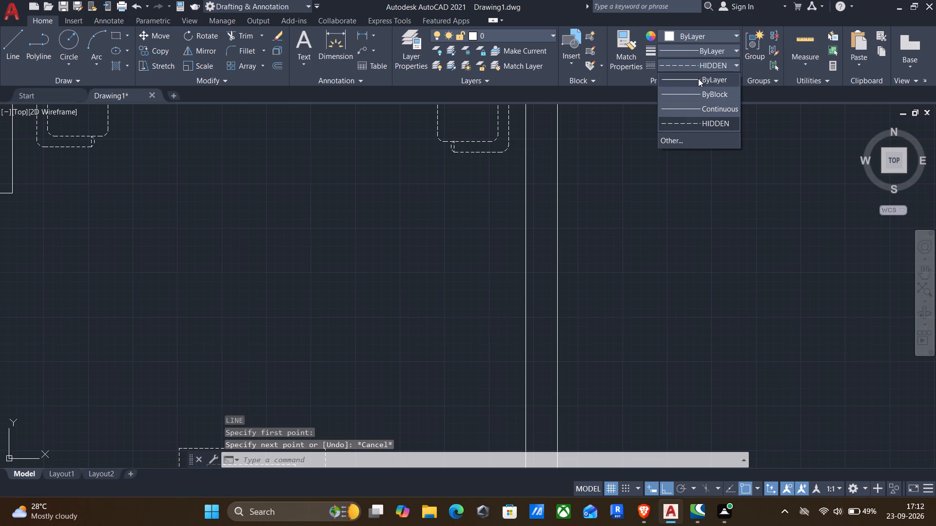
pyautogui.click(698, 78)
pyautogui.press('l')
pyautogui.press('Return')
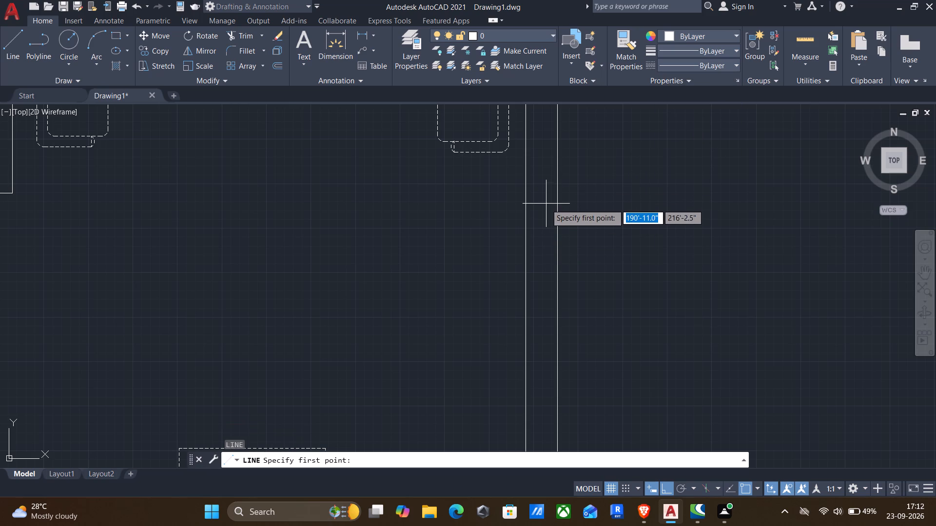
pyautogui.click(556, 233)
pyautogui.click(526, 235)
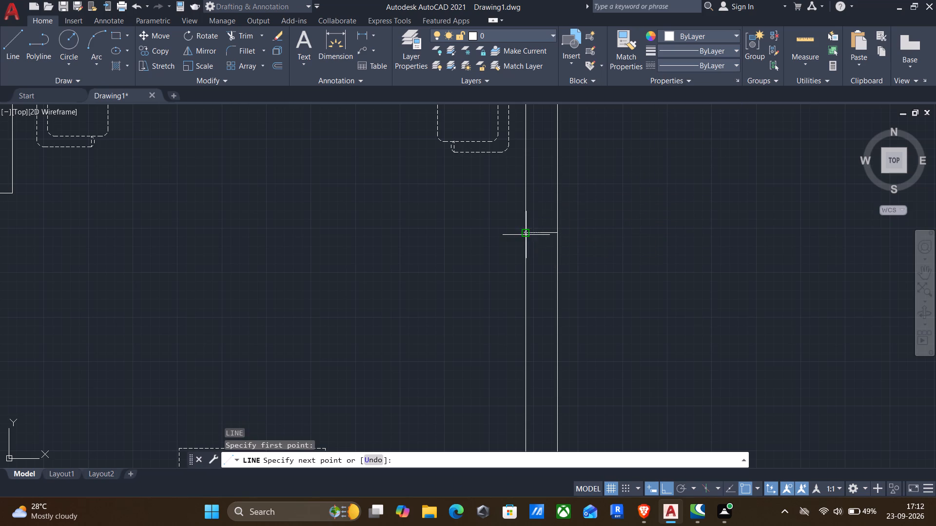
pyautogui.press('Return')
# Offset the line across the east wall 3' south to mark the other side of an entrance door opening.
pyautogui.press('o')
pyautogui.press('Return')
pyautogui.click(545, 228)
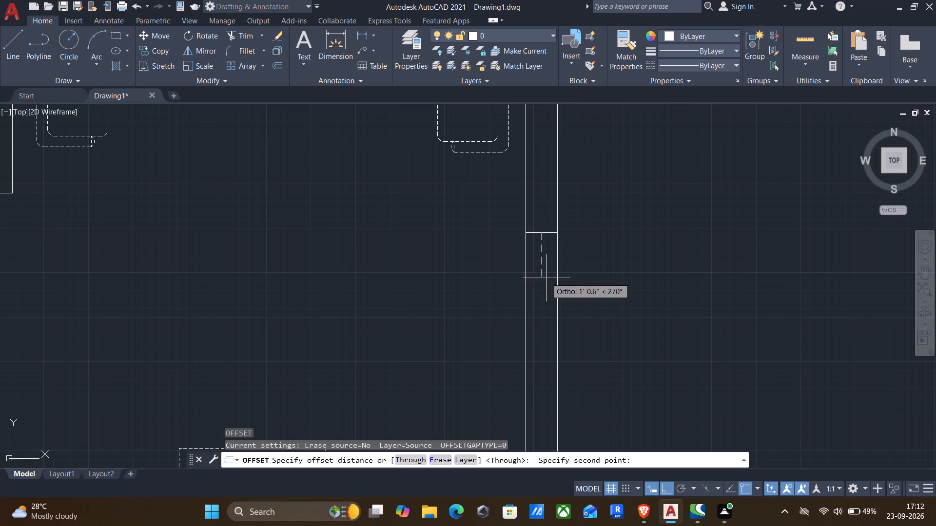
pyautogui.click(547, 270)
pyautogui.click(547, 234)
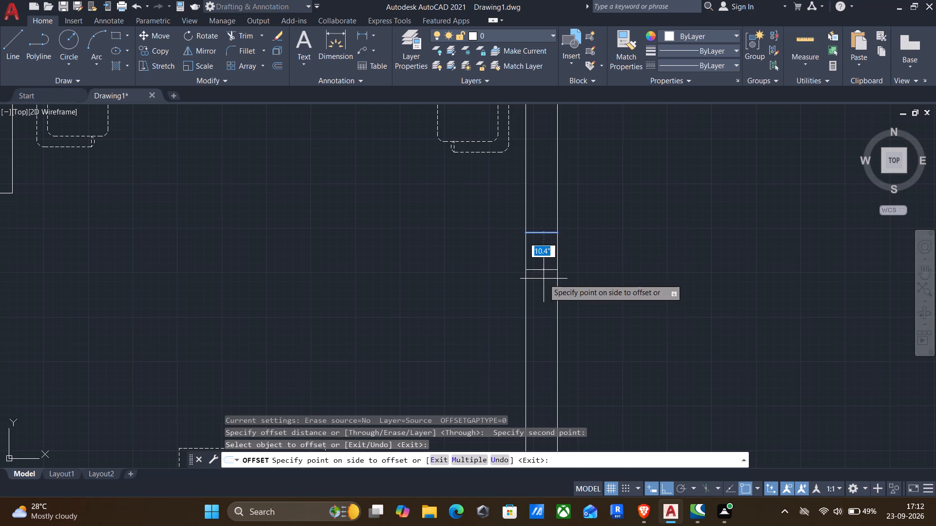
pyautogui.write("3'")
pyautogui.press('Return')
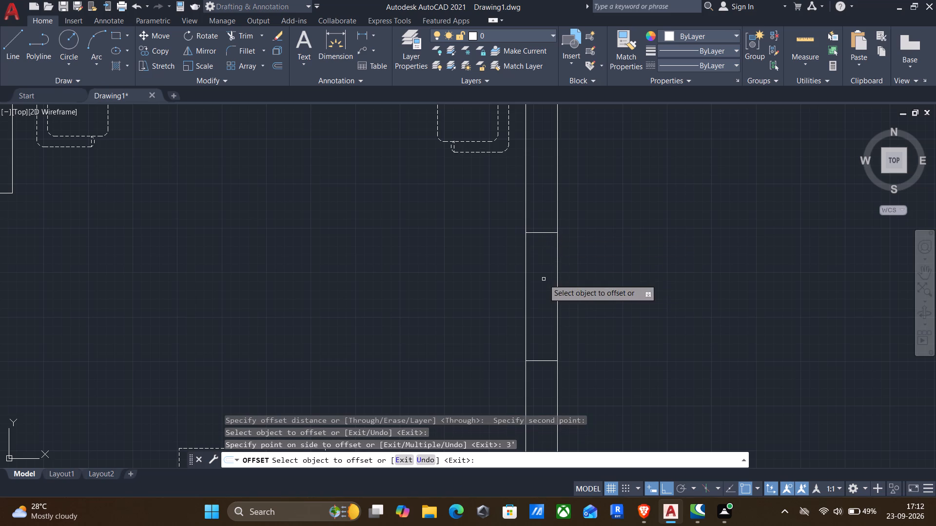
pyautogui.moveTo(559, 301); pyautogui.dragTo(568, 194, button='middle')
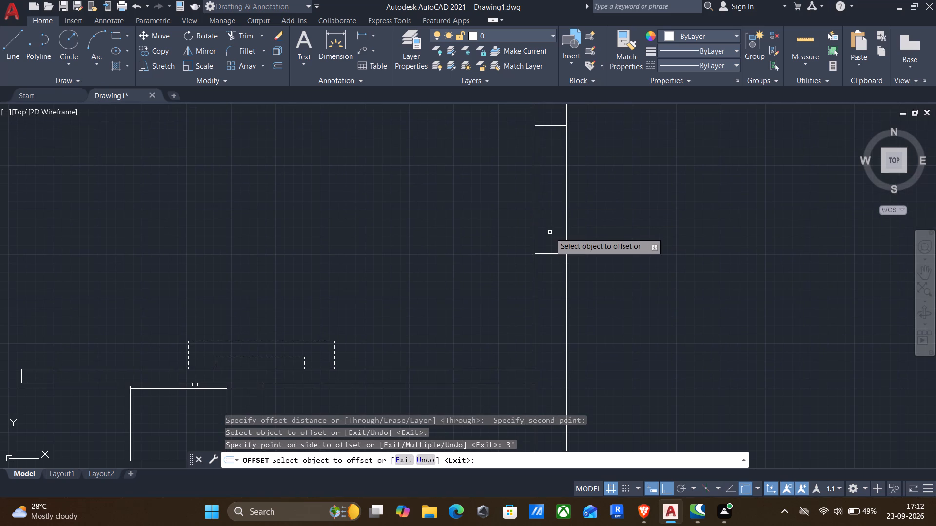
pyautogui.press('Return')
# Trim both east wall faces between the two cross lines to open the 3' doorway.
pyautogui.write('tr')
pyautogui.press('Return')
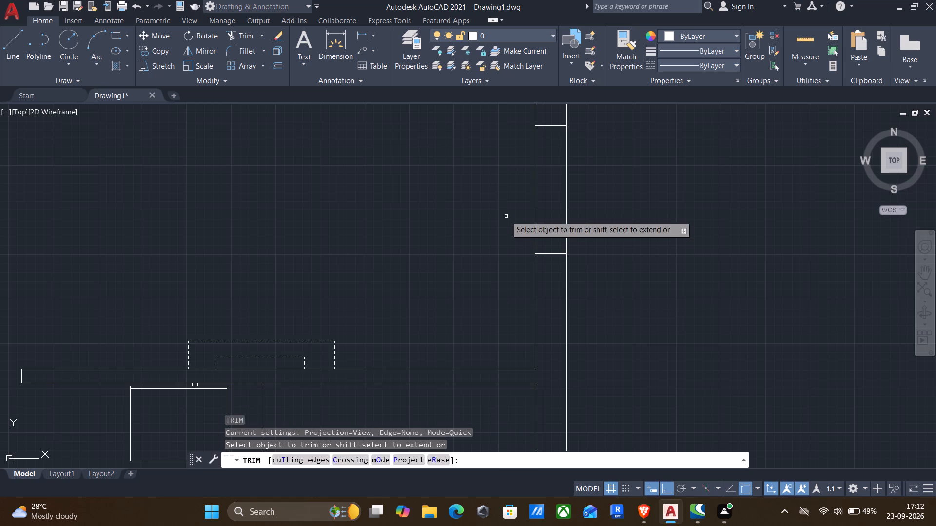
pyautogui.moveTo(506, 212); pyautogui.dragTo(604, 222)
pyautogui.press('Escape')
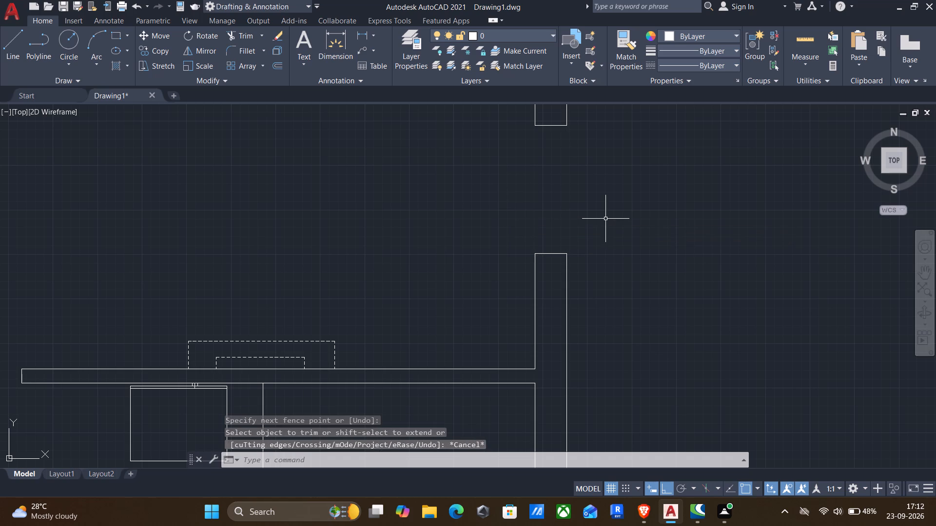
# Draw a 3' door leaf line west into the room from the outer corner of the doorway's south jamb.
pyautogui.moveTo(577, 209); pyautogui.dragTo(600, 241, button='middle')
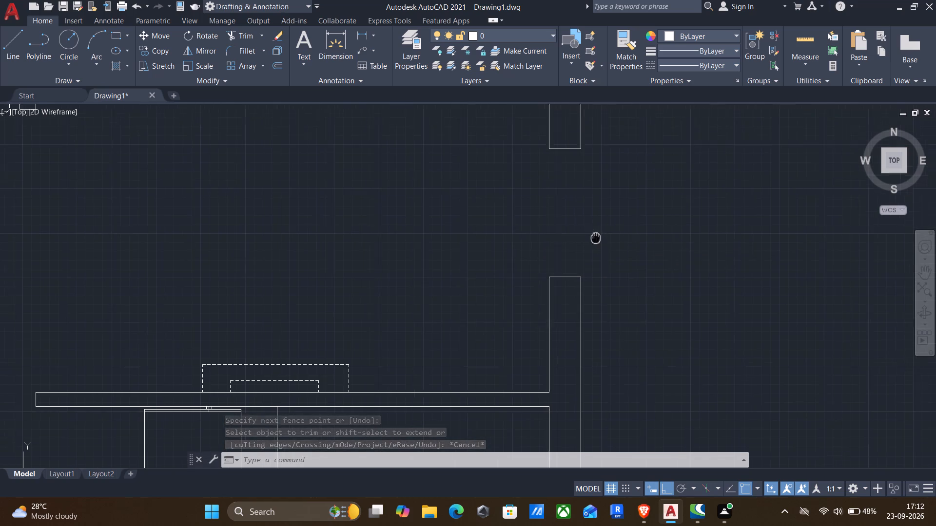
pyautogui.moveTo(600, 241); pyautogui.dragTo(606, 244, button='middle')
pyautogui.press('l')
pyautogui.press('Return')
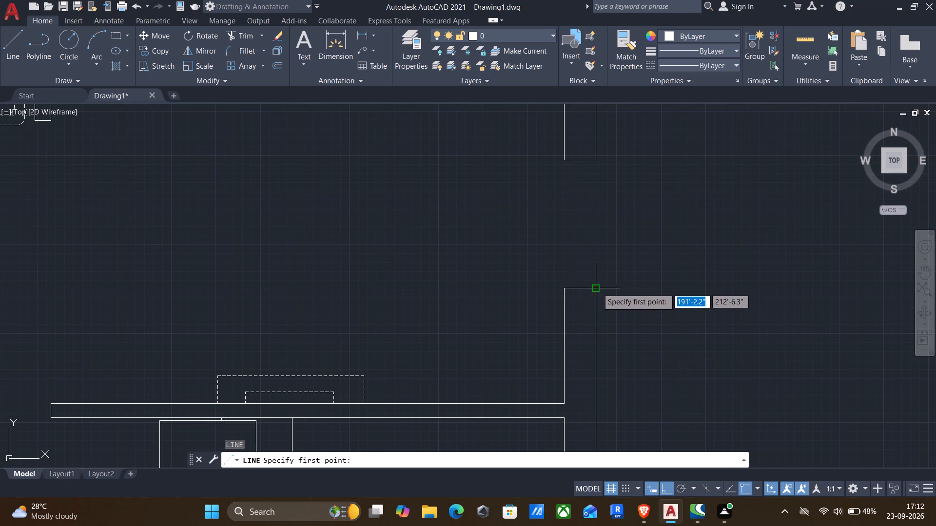
pyautogui.click(597, 288)
pyautogui.write("3'")
pyautogui.press('Return')
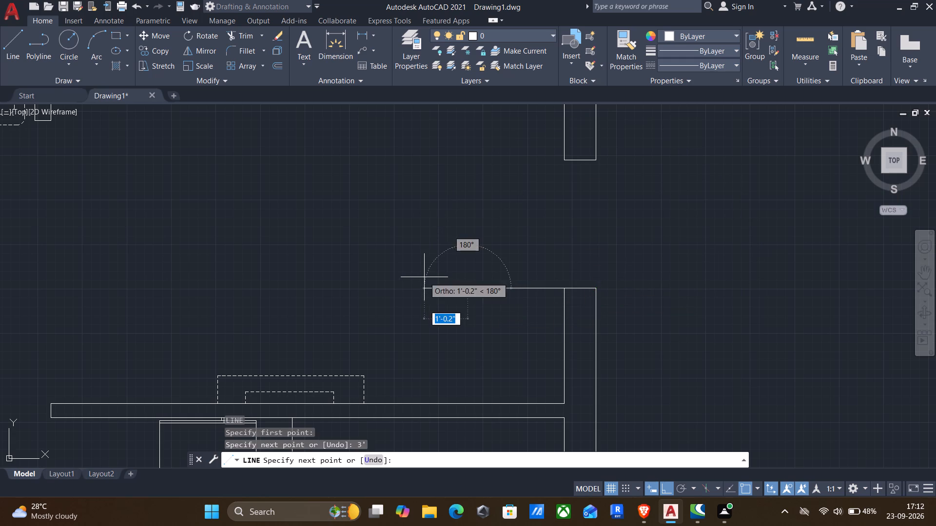
pyautogui.press('Return')
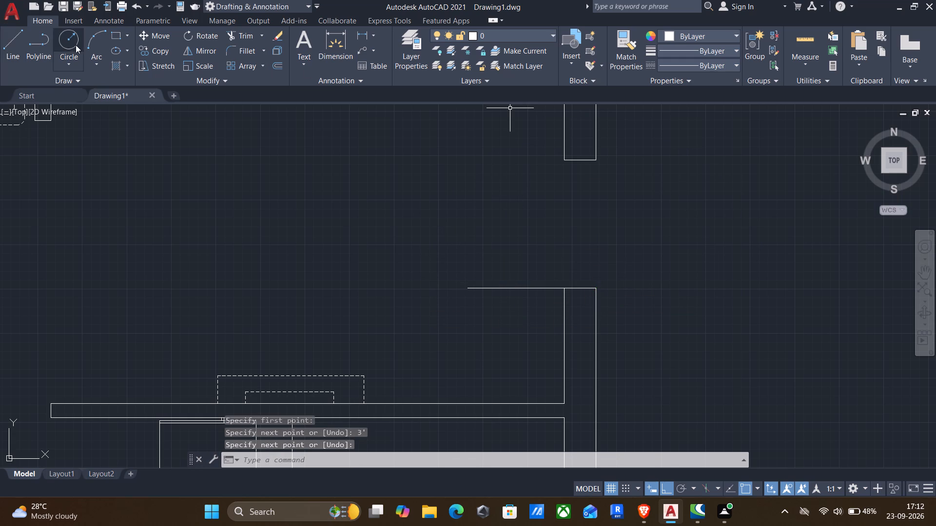
# Offset the door leaf line 1" north to give the leaf its thickness.
pyautogui.click(92, 35)
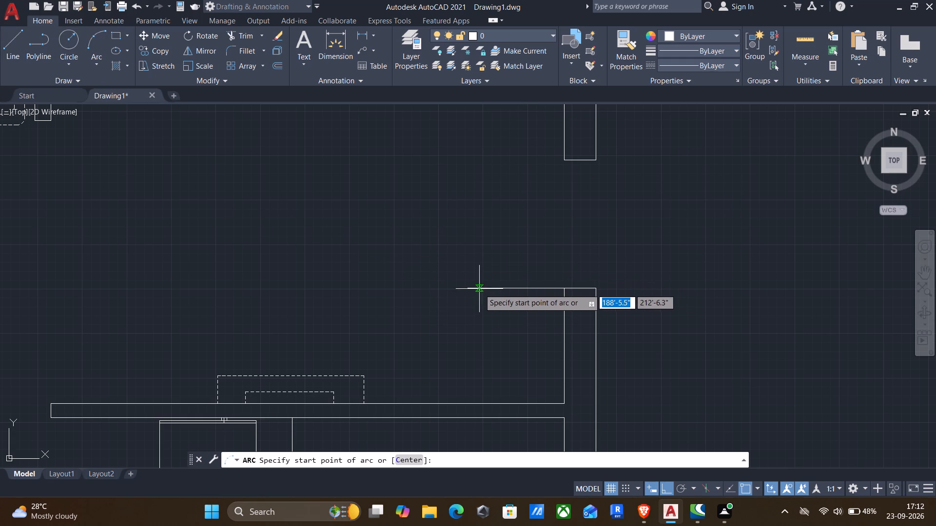
pyautogui.press('Escape')
pyautogui.press('o')
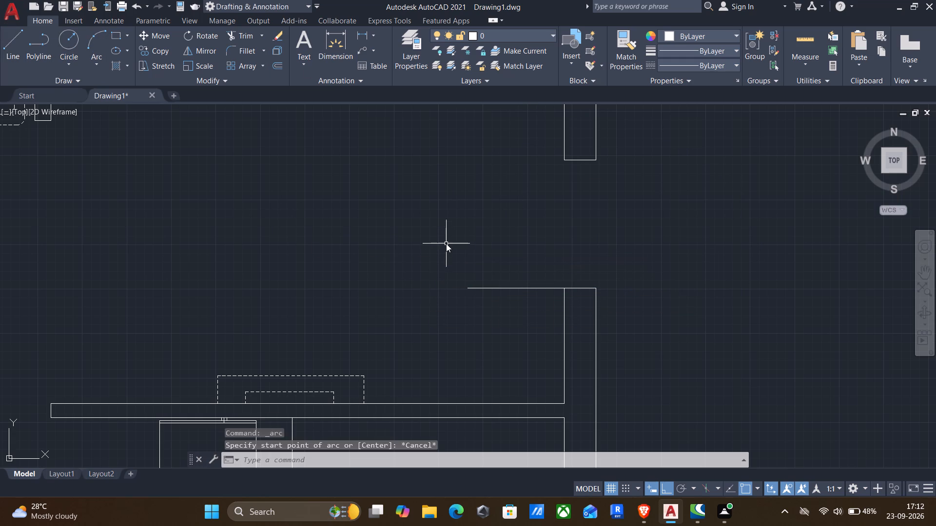
pyautogui.press('Return')
pyautogui.moveTo(500, 302); pyautogui.dragTo(507, 286)
pyautogui.moveTo(512, 229); pyautogui.dragTo(512, 234)
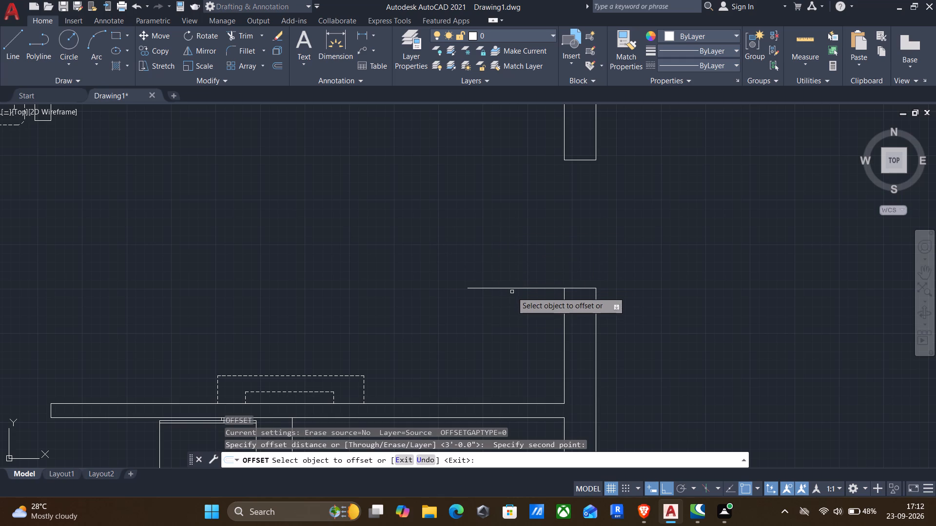
pyautogui.click(509, 286)
pyautogui.click(507, 289)
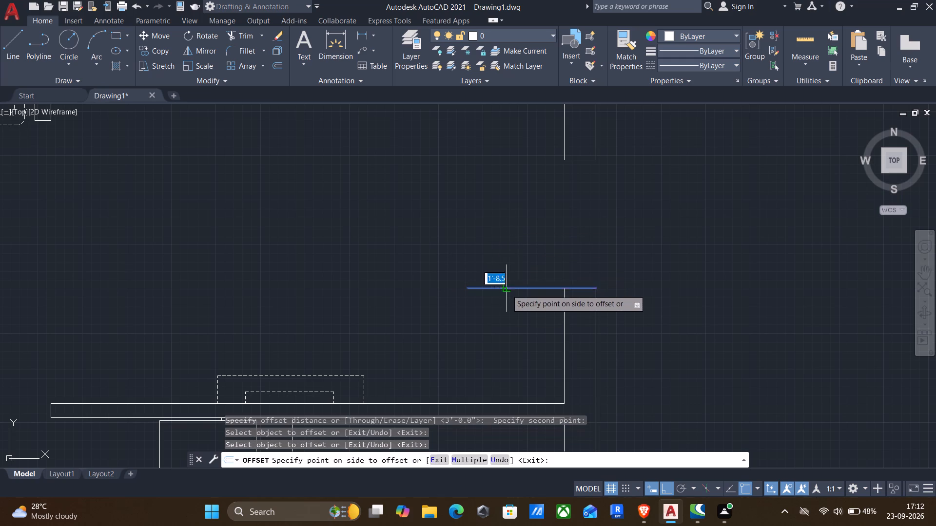
pyautogui.write('1"')
pyautogui.press('Return')
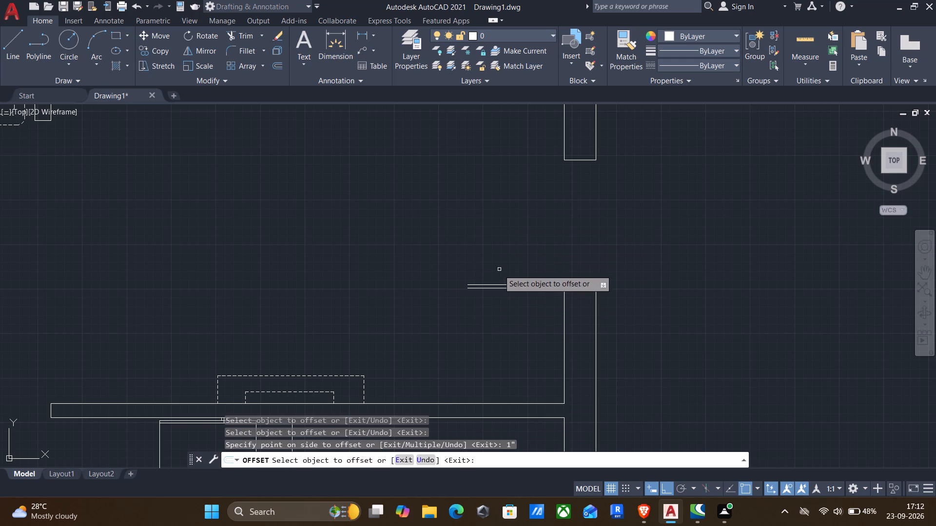
pyautogui.press('Return')
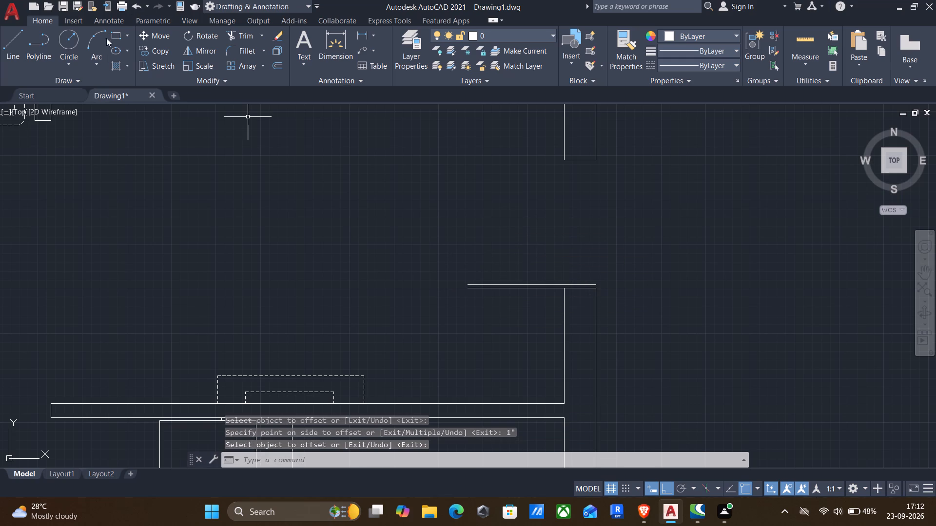
# Set the linetype to HIDDEN and draw a three-point arc from the leaf's west end through the north jamb's inner corner, ending outside the east wall.
pyautogui.click(678, 64)
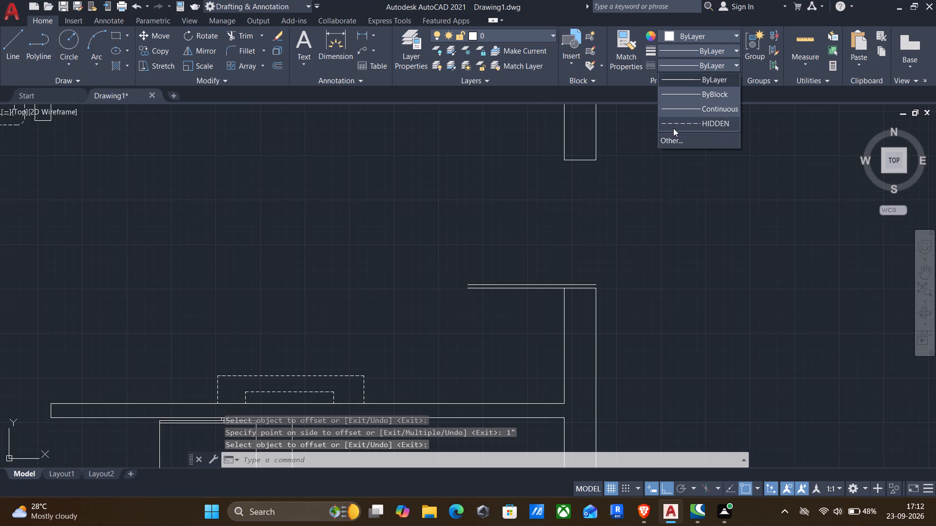
pyautogui.click(673, 128)
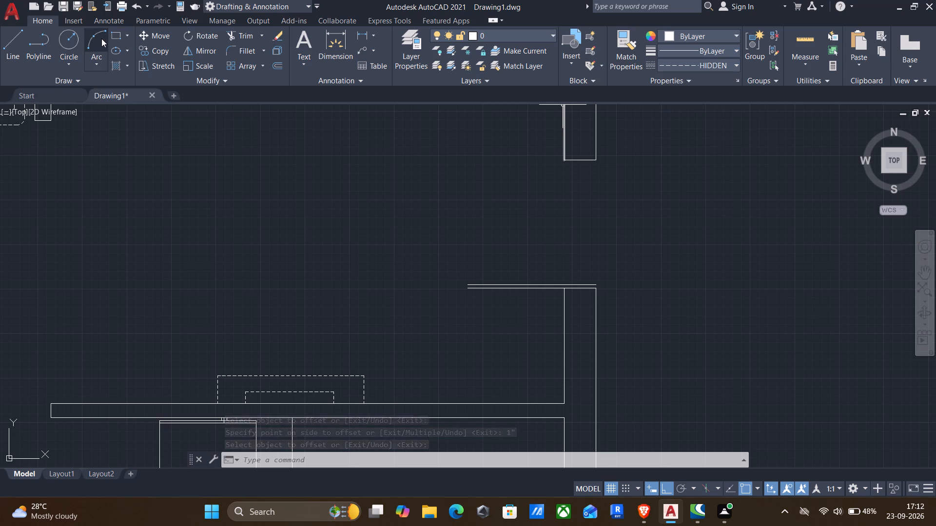
pyautogui.click(101, 38)
pyautogui.scroll(2, 473, 290)
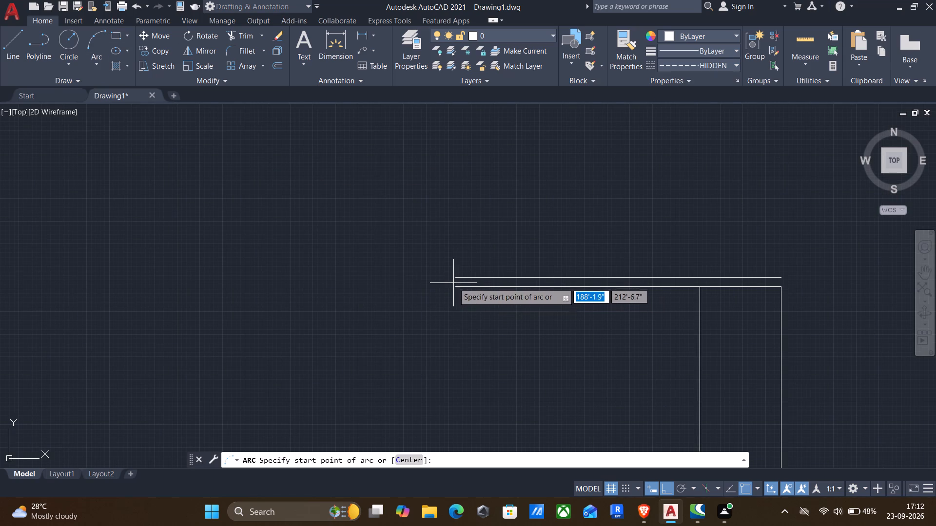
pyautogui.click(456, 285)
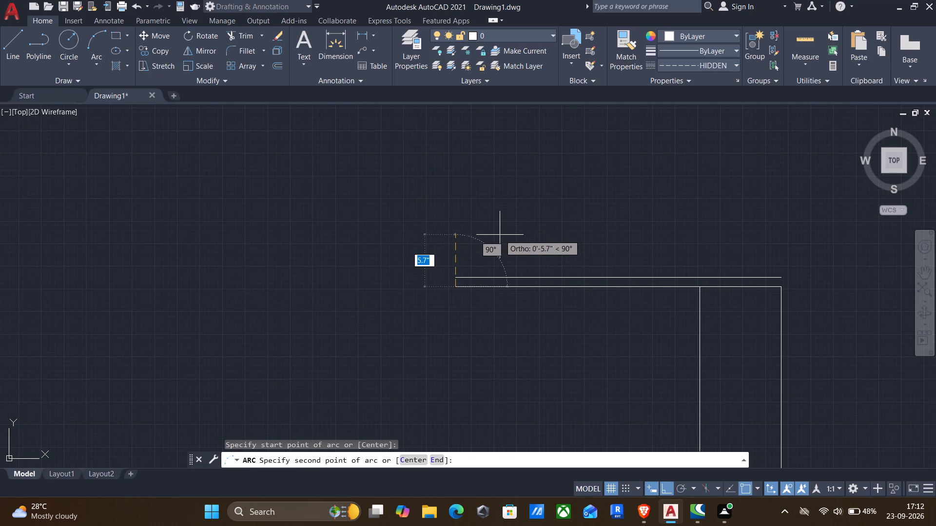
pyautogui.press('F8')
pyautogui.moveTo(500, 235); pyautogui.dragTo(410, 372, button='middle')
pyautogui.scroll(-1, 500, 266)
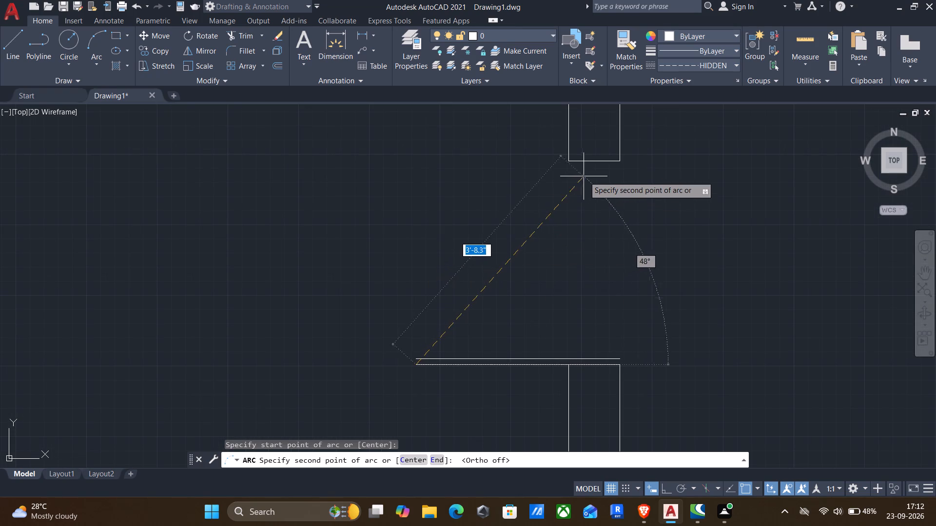
pyautogui.click(571, 161)
pyautogui.scroll(-2, 579, 179)
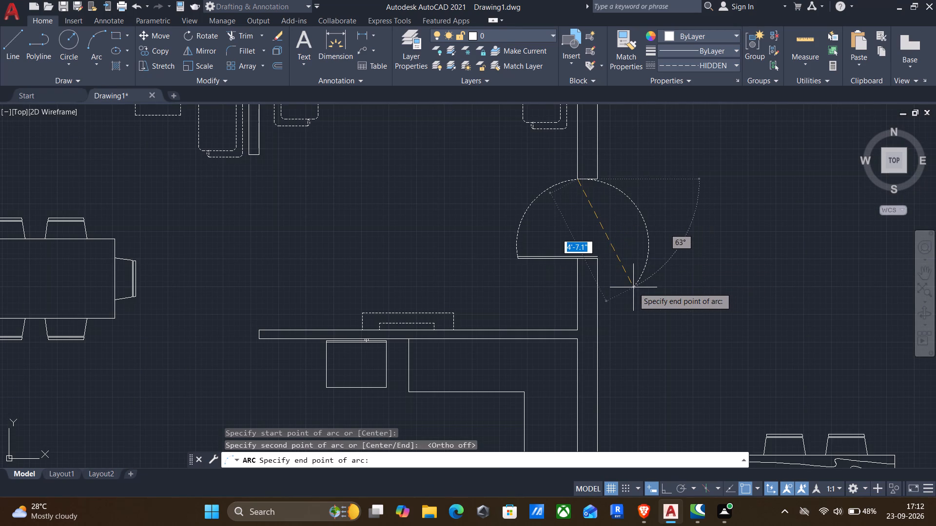
pyautogui.click(633, 287)
# Trim the door arc outside the east wall and its leftover piece over the north jamb, keeping only the swing inside the room.
pyautogui.write('tr')
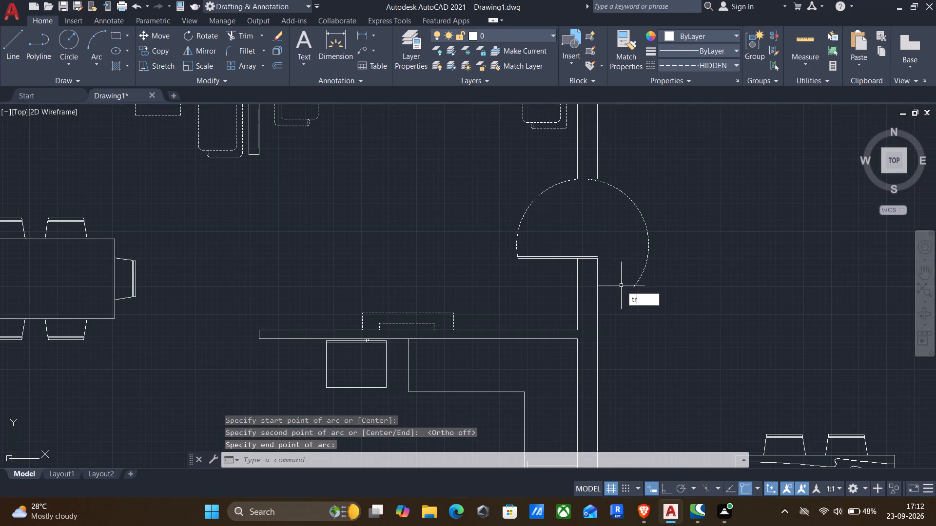
pyautogui.press('Return')
pyautogui.moveTo(618, 242); pyautogui.dragTo(664, 196)
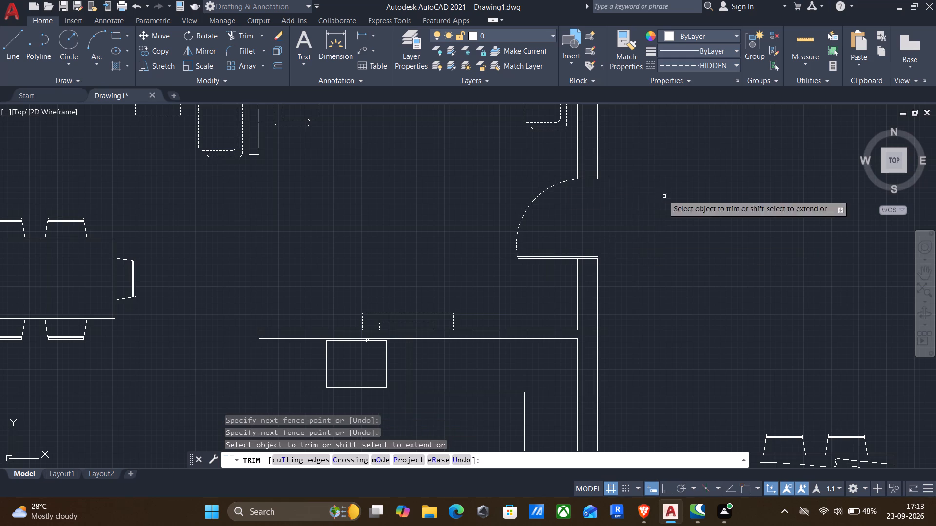
pyautogui.scroll(6, 574, 180)
pyautogui.scroll(3, 506, 190)
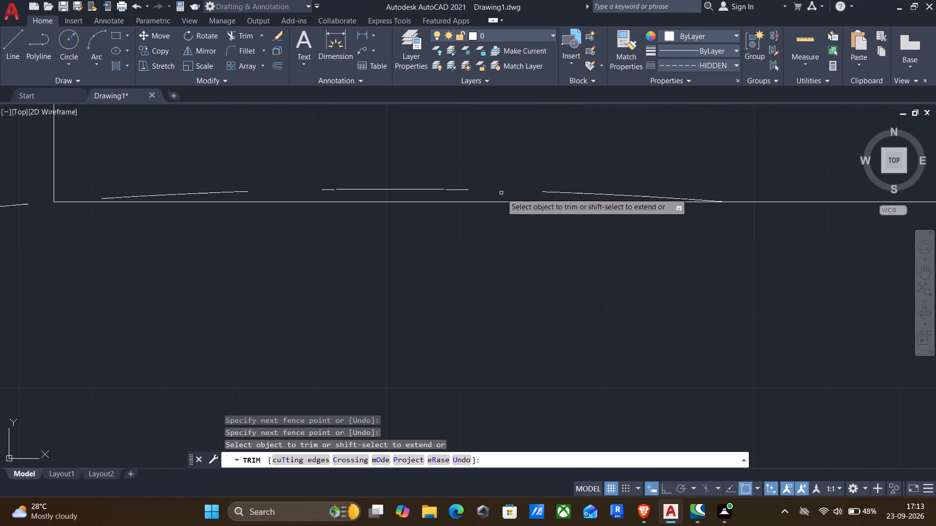
pyautogui.click(501, 193)
pyautogui.click(497, 173)
pyautogui.scroll(-7, 497, 176)
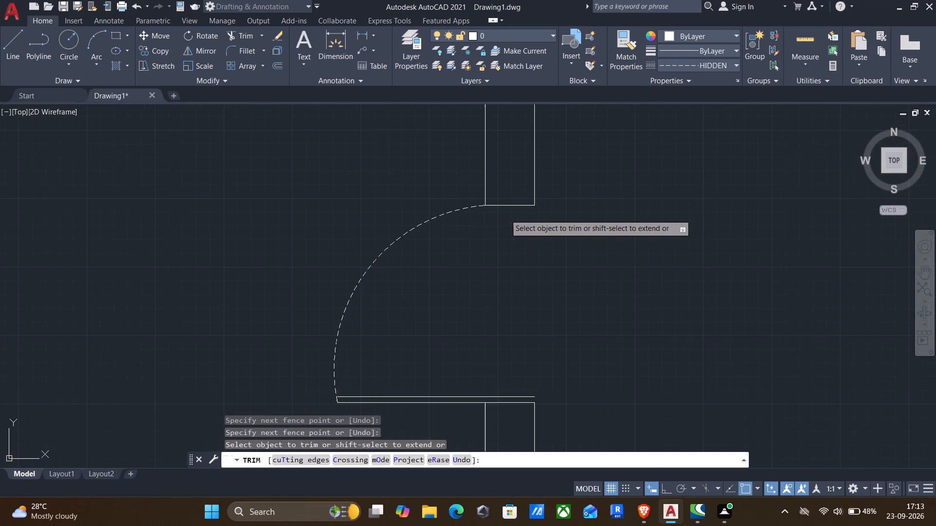
pyautogui.moveTo(507, 223); pyautogui.dragTo(565, 198, button='middle')
pyautogui.moveTo(549, 223); pyautogui.dragTo(551, 204, button='middle')
pyautogui.press('Return')
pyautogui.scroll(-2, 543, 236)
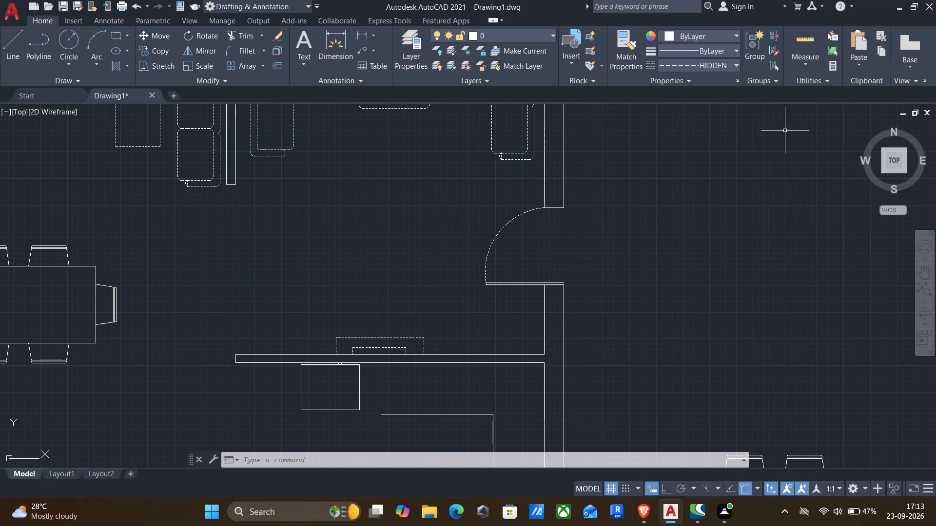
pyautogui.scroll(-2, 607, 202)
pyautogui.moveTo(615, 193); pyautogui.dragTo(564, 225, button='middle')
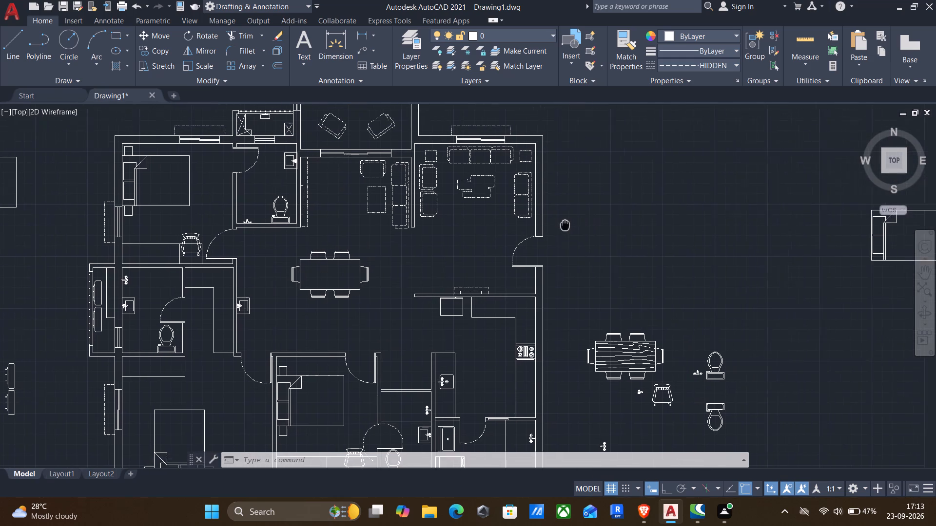
# Erase the spare furniture and fixtures east of the floor plan: the dining set, chair, toilets, taps and loose bed.
pyautogui.moveTo(564, 225); pyautogui.dragTo(555, 228, button='middle')
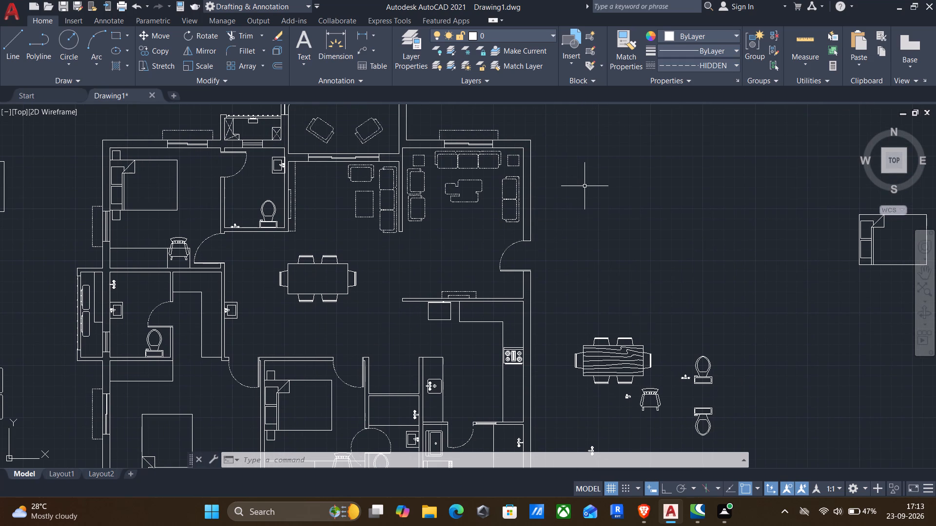
pyautogui.moveTo(543, 301); pyautogui.dragTo(586, 236, button='middle')
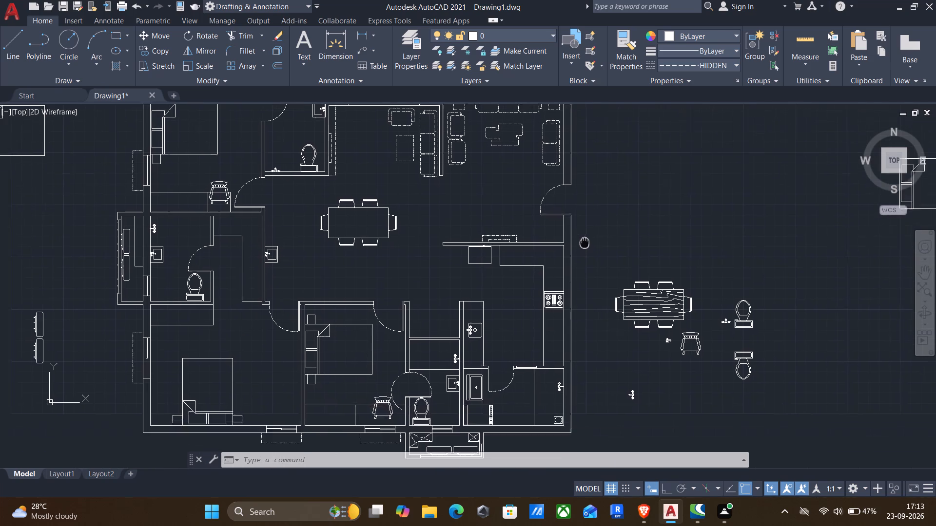
pyautogui.moveTo(586, 236); pyautogui.dragTo(590, 226, button='middle')
pyautogui.scroll(-1, 615, 280)
pyautogui.click(604, 257)
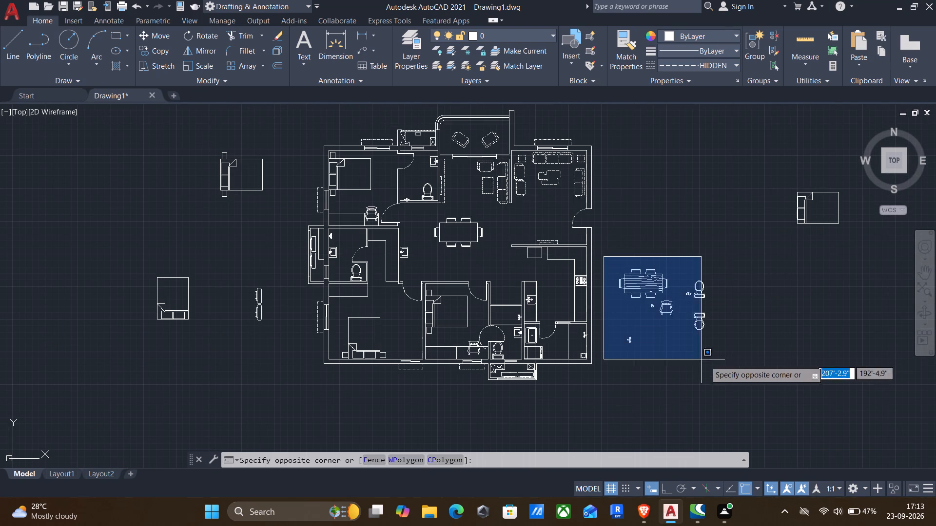
pyautogui.click(750, 376)
pyautogui.press('F12')
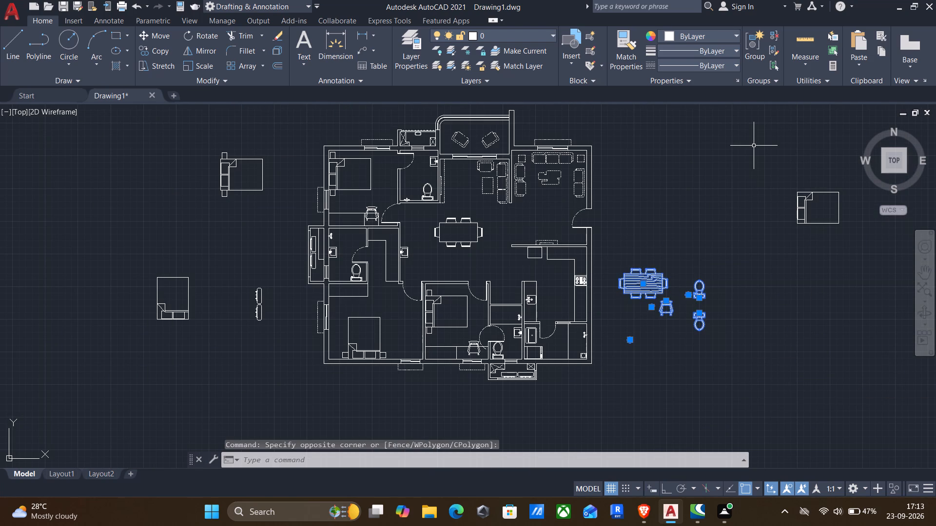
pyautogui.press('Delete')
pyautogui.moveTo(753, 145); pyautogui.dragTo(787, 184)
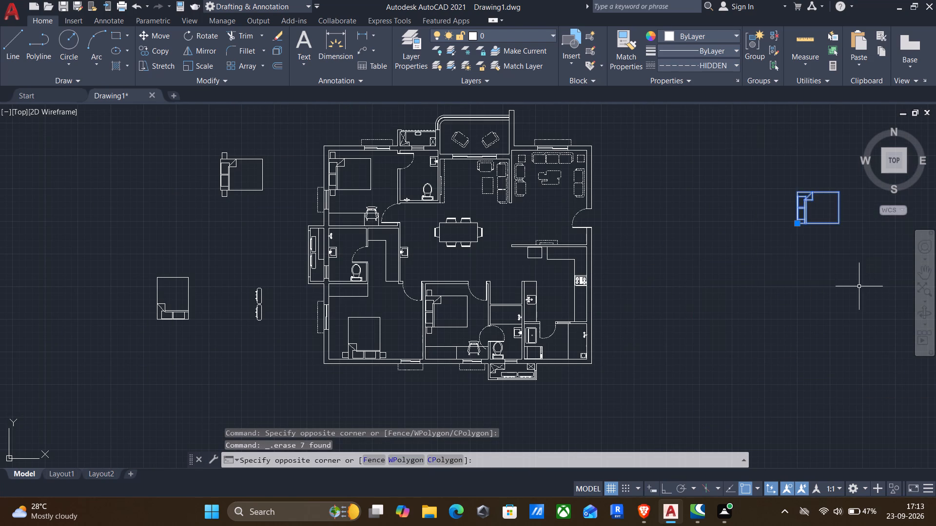
pyautogui.click(859, 286)
pyautogui.press('Delete')
# Erase the spare beds and other loose furniture pieces west of the floor plan.
pyautogui.click(97, 141)
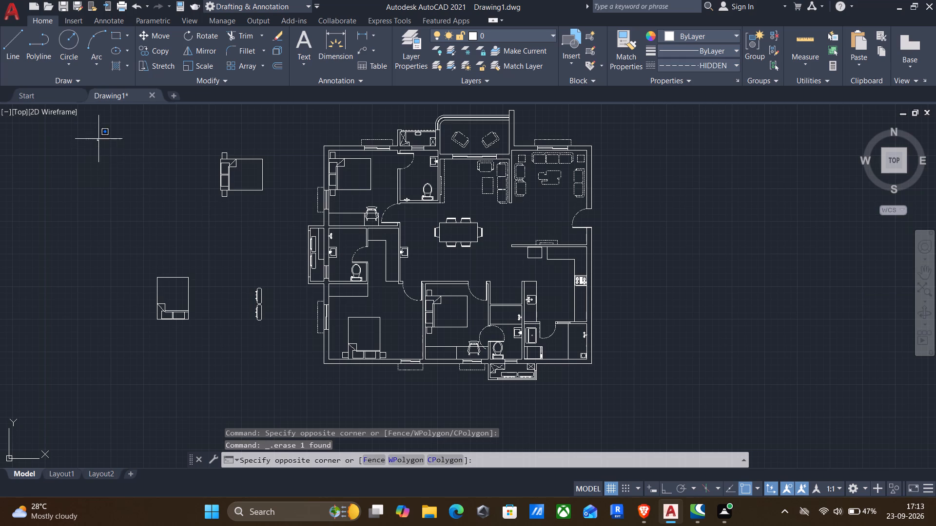
pyautogui.click(278, 364)
pyautogui.press('Delete')
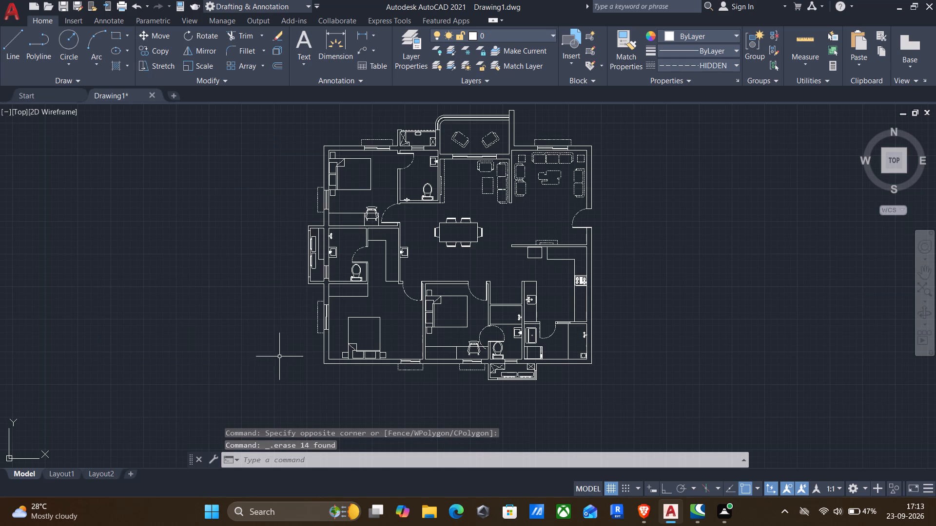
# Move the spare sofas and two angled armchairs from north of the floor plan to the empty area west of it.
pyautogui.moveTo(279, 357); pyautogui.dragTo(110, 346, button='middle')
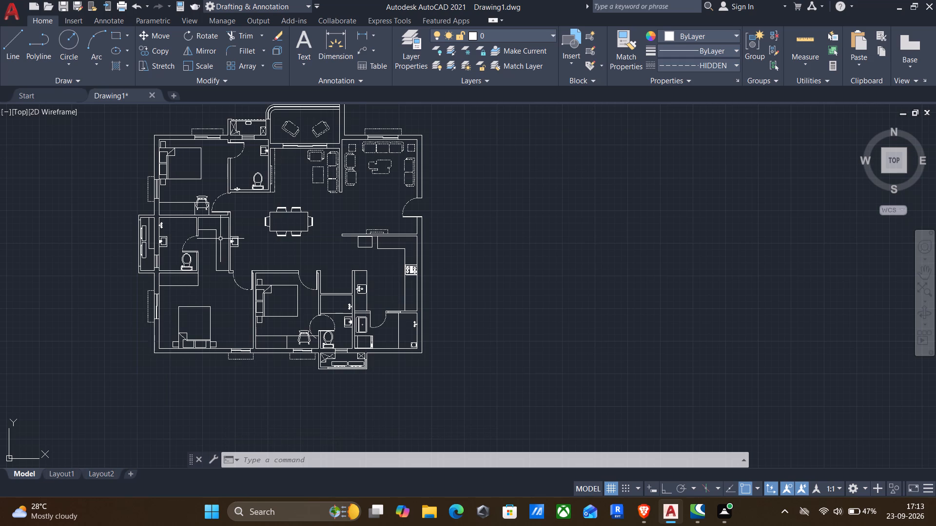
pyautogui.moveTo(199, 241); pyautogui.dragTo(436, 362, button='middle')
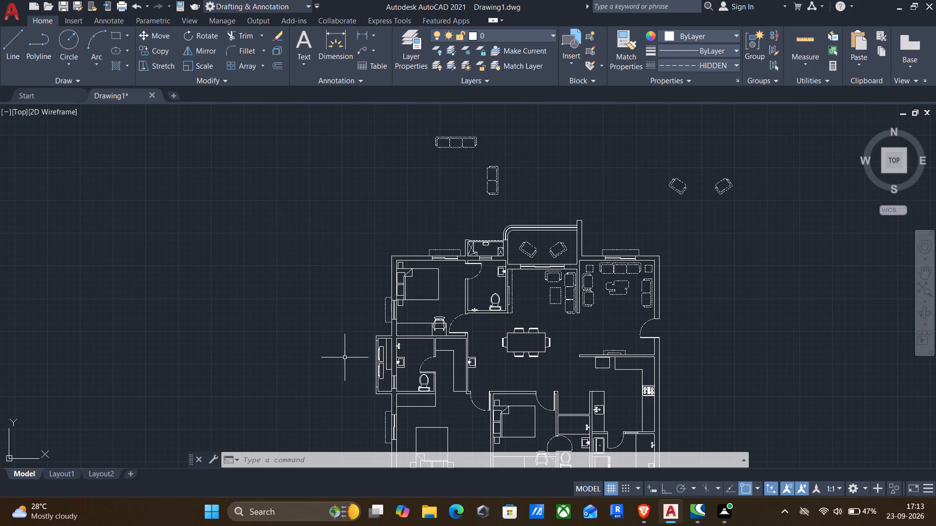
pyautogui.moveTo(345, 353); pyautogui.dragTo(372, 307, button='middle')
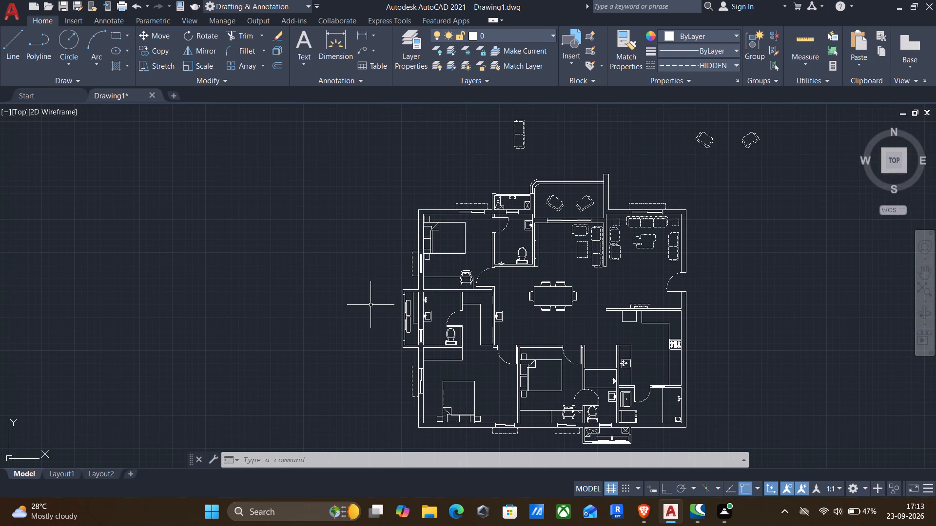
pyautogui.moveTo(470, 283); pyautogui.dragTo(438, 276, button='middle')
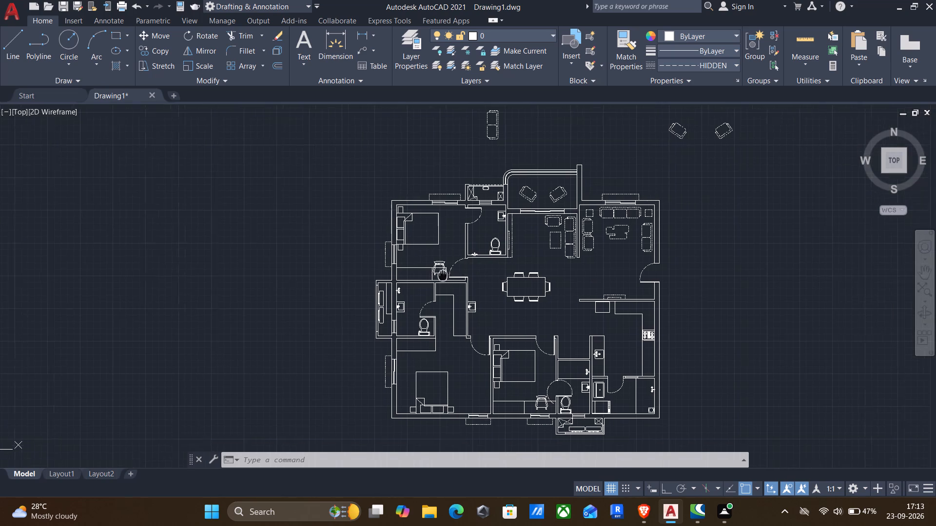
pyautogui.moveTo(438, 276); pyautogui.dragTo(374, 360, button='middle')
pyautogui.click(350, 155)
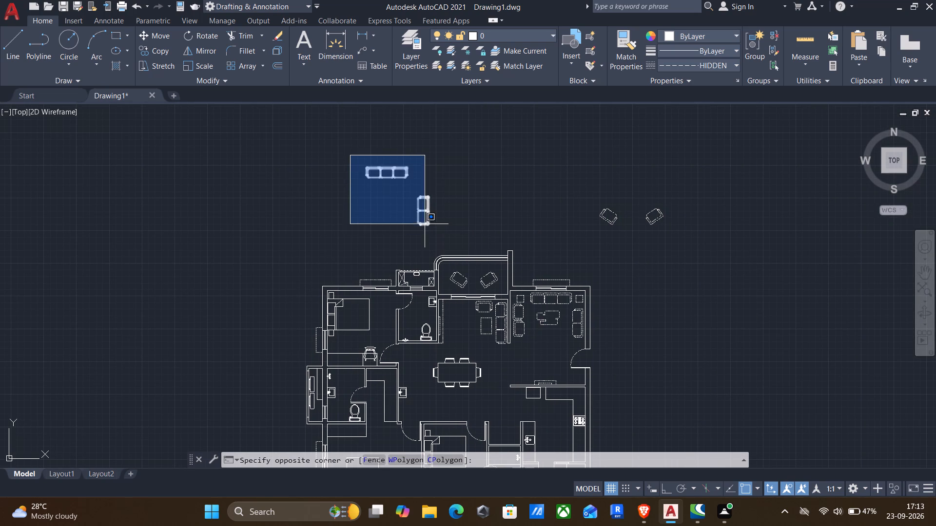
pyautogui.click(434, 238)
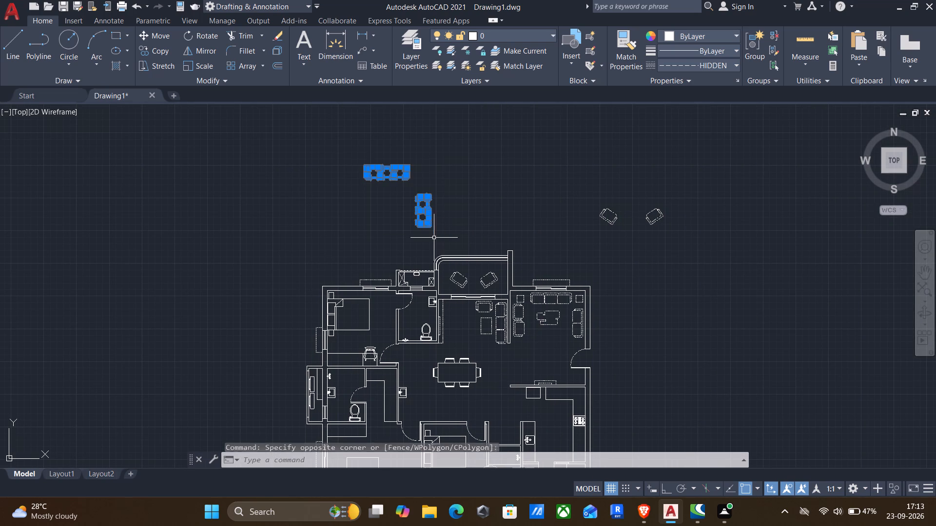
pyautogui.moveTo(524, 164); pyautogui.dragTo(528, 167)
pyautogui.click(710, 270)
pyautogui.press('m')
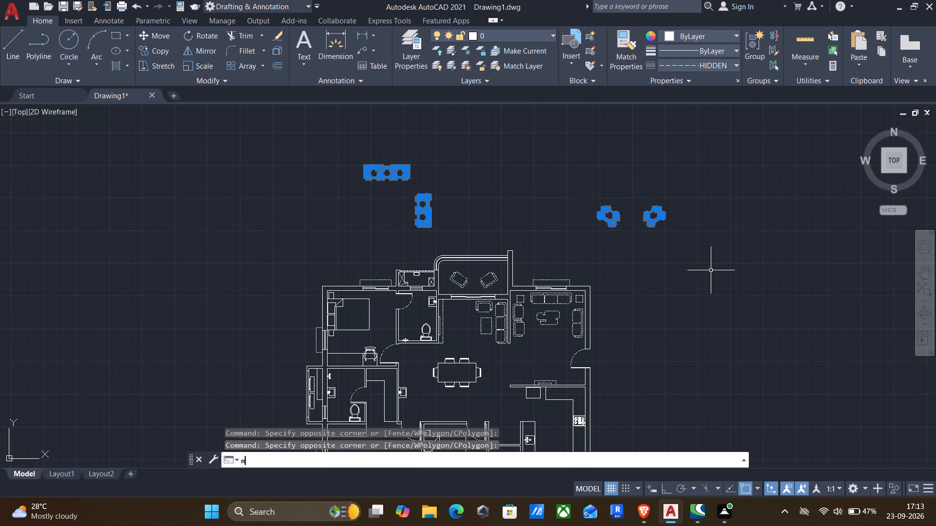
pyautogui.press('Return')
pyautogui.moveTo(546, 182); pyautogui.dragTo(513, 202)
pyautogui.moveTo(338, 245); pyautogui.dragTo(451, 205, button='middle')
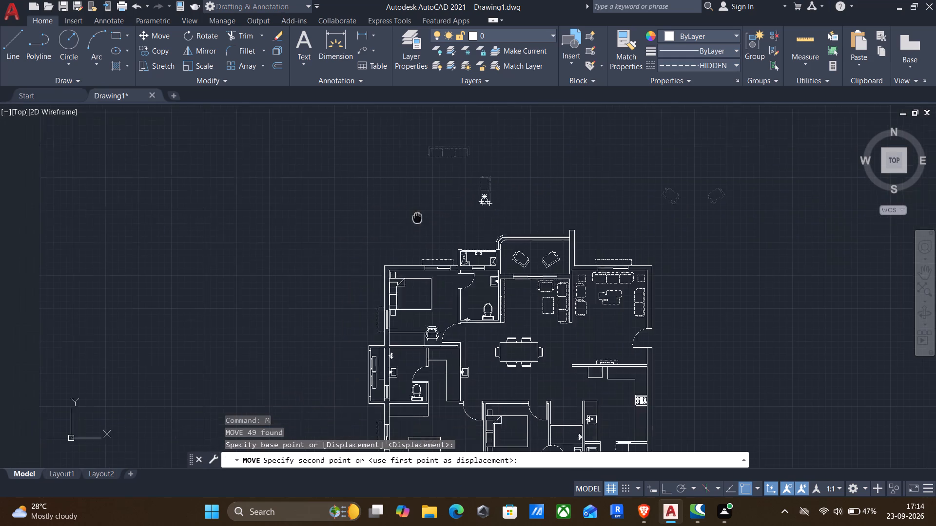
pyautogui.moveTo(451, 205); pyautogui.dragTo(537, 179, button='middle')
pyautogui.click(358, 199)
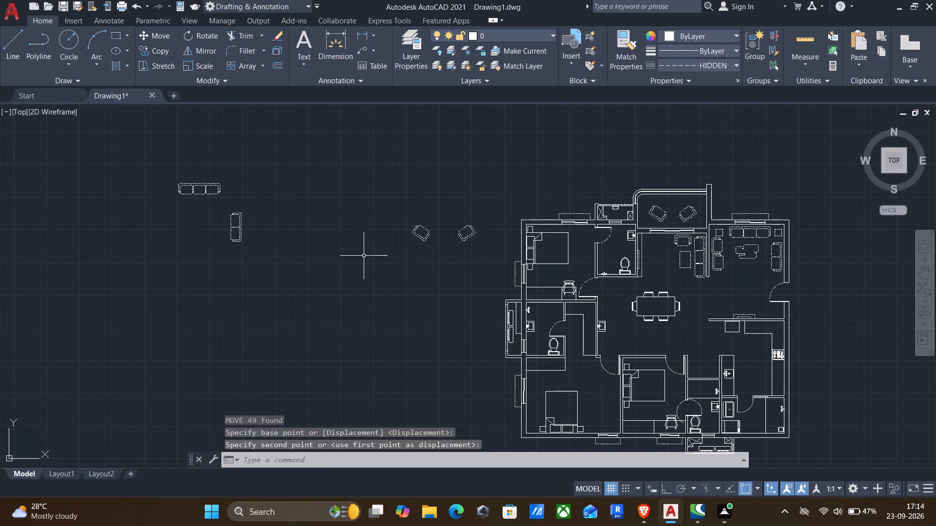
# Copy the two-seat sofa from the living room's east side to the southwest bedroom, against its east wall just south of the door.
pyautogui.moveTo(368, 263); pyautogui.dragTo(362, 234, button='middle')
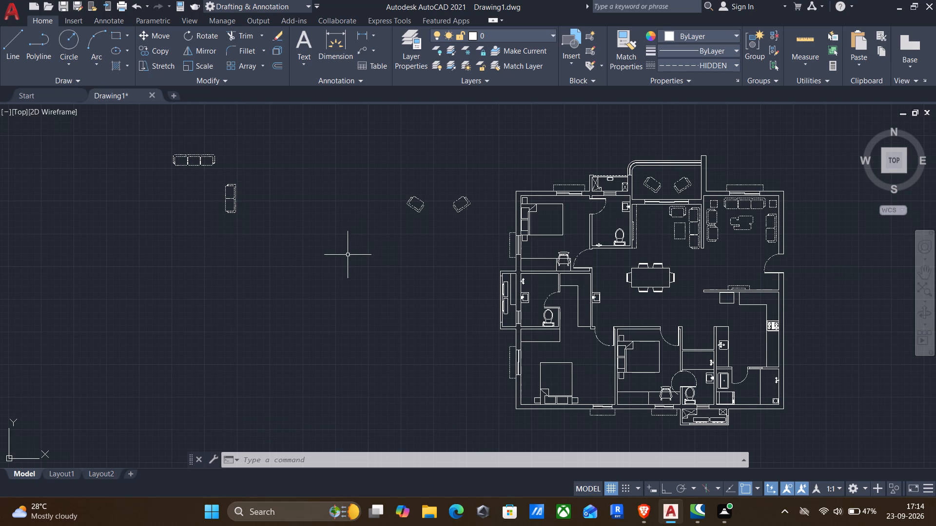
pyautogui.moveTo(348, 256); pyautogui.dragTo(330, 254, button='middle')
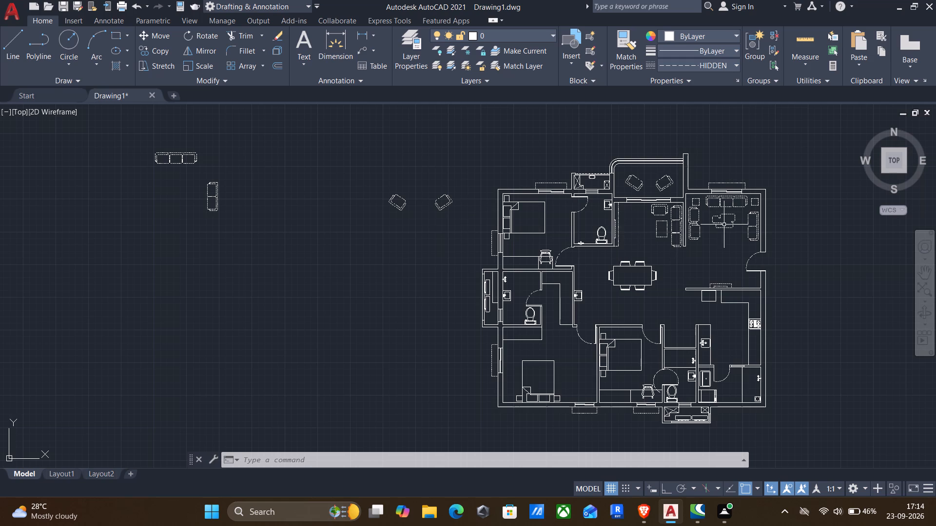
pyautogui.scroll(3, 727, 224)
pyautogui.click(789, 167)
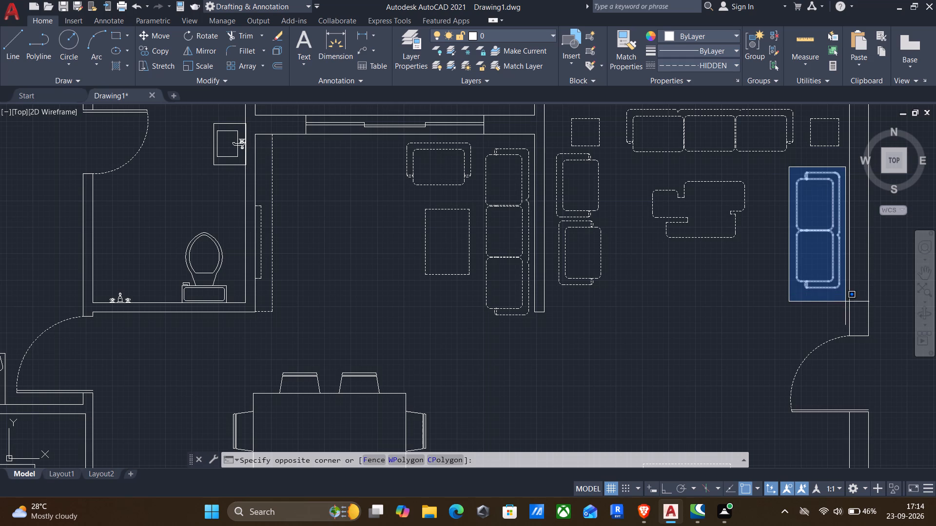
pyautogui.click(845, 302)
pyautogui.press('c')
pyautogui.press('o')
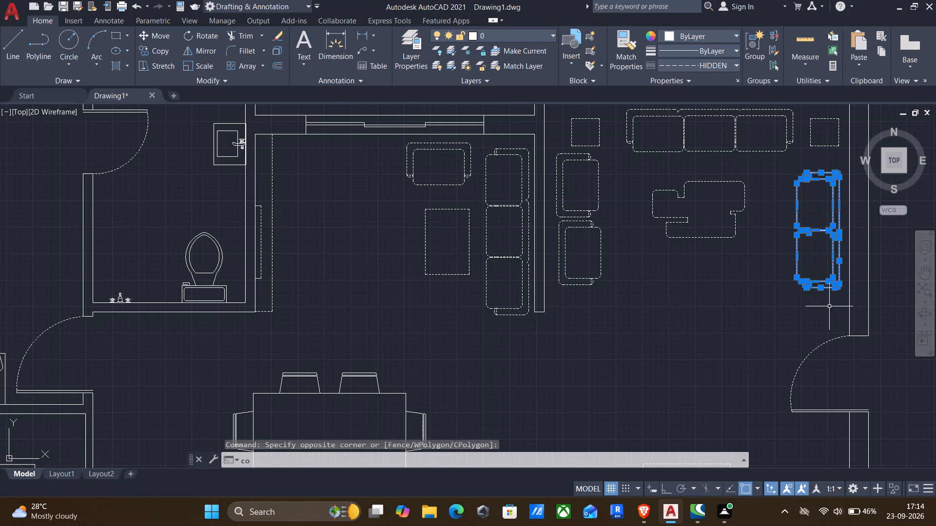
pyautogui.press('Return')
pyautogui.click(837, 172)
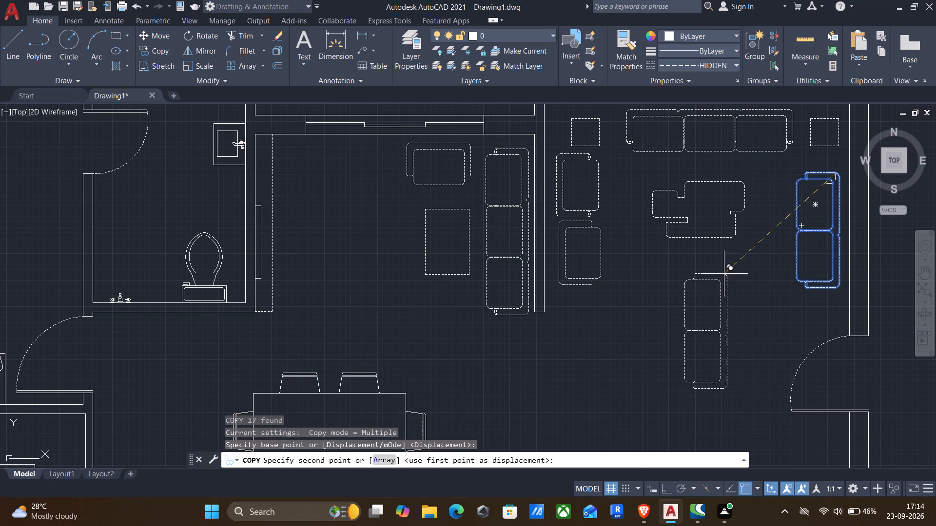
pyautogui.moveTo(808, 216); pyautogui.dragTo(935, 0, button='middle')
pyautogui.scroll(-1, 751, 119)
pyautogui.moveTo(622, 263); pyautogui.dragTo(655, 167, button='middle')
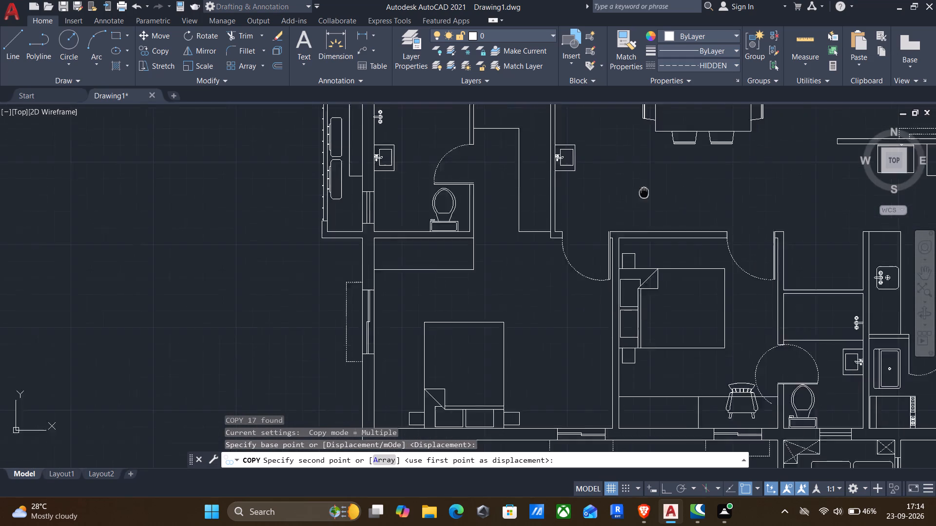
pyautogui.moveTo(655, 167); pyautogui.dragTo(659, 160, button='middle')
pyautogui.scroll(2, 631, 238)
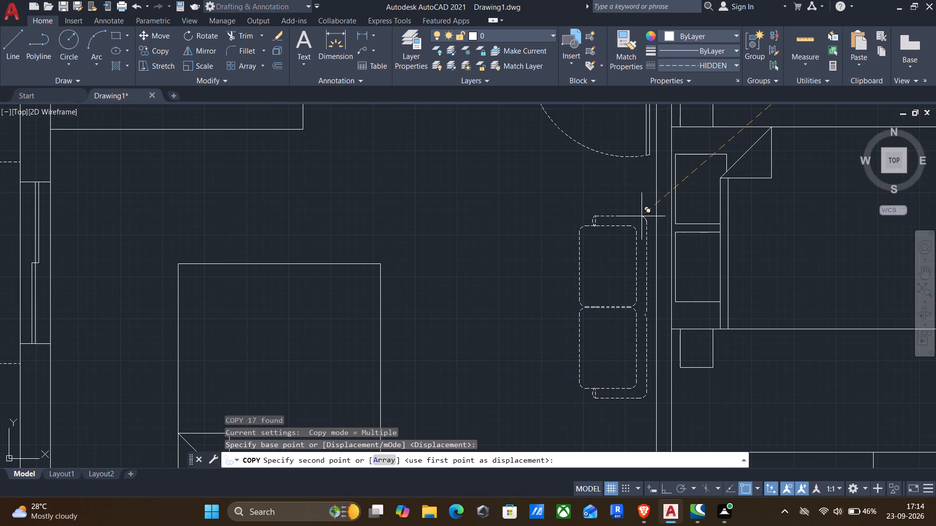
pyautogui.click(645, 212)
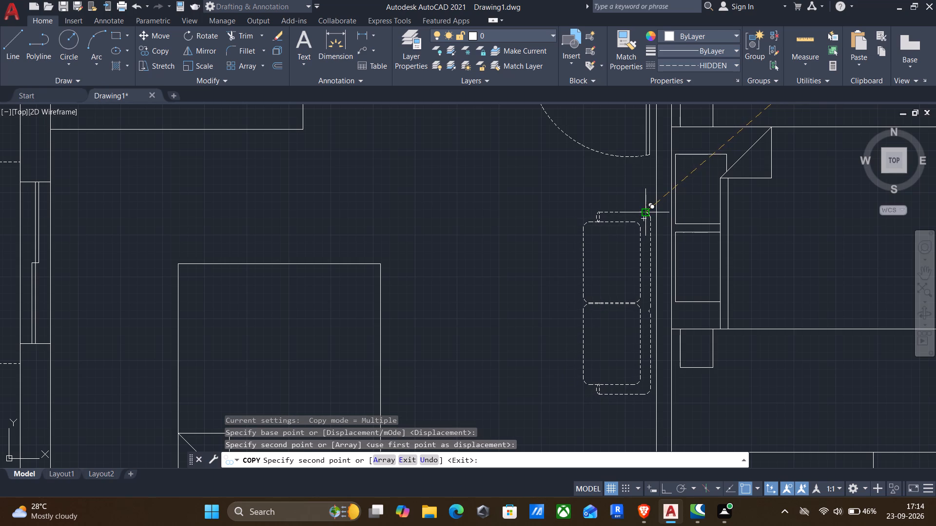
pyautogui.moveTo(627, 215); pyautogui.dragTo(647, 169, button='middle')
pyautogui.press('Escape')
# Draw a small circle for a side table just south of the two-seat sofa in the southwest bedroom.
pyautogui.moveTo(645, 222); pyautogui.dragTo(644, 164, button='middle')
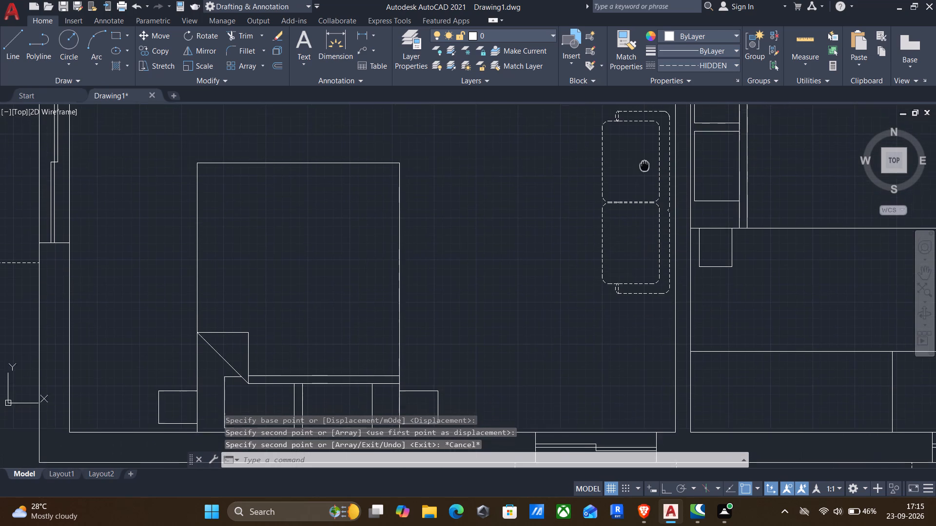
pyautogui.moveTo(644, 164); pyautogui.dragTo(644, 164, button='middle')
pyautogui.press('c')
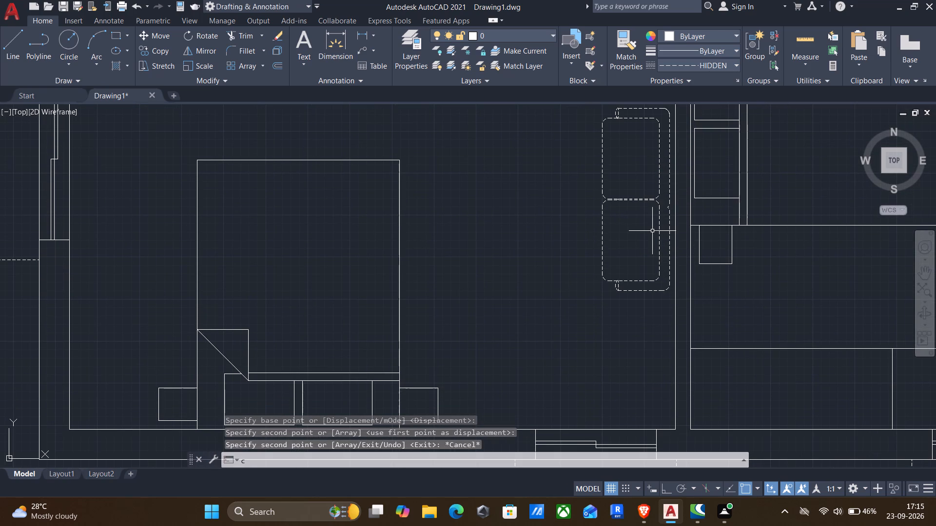
pyautogui.press('Return')
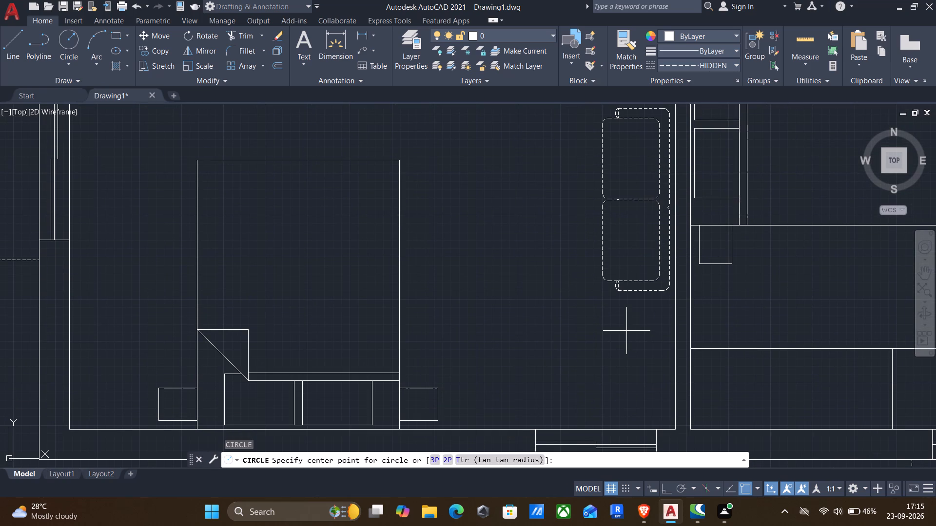
pyautogui.click(630, 331)
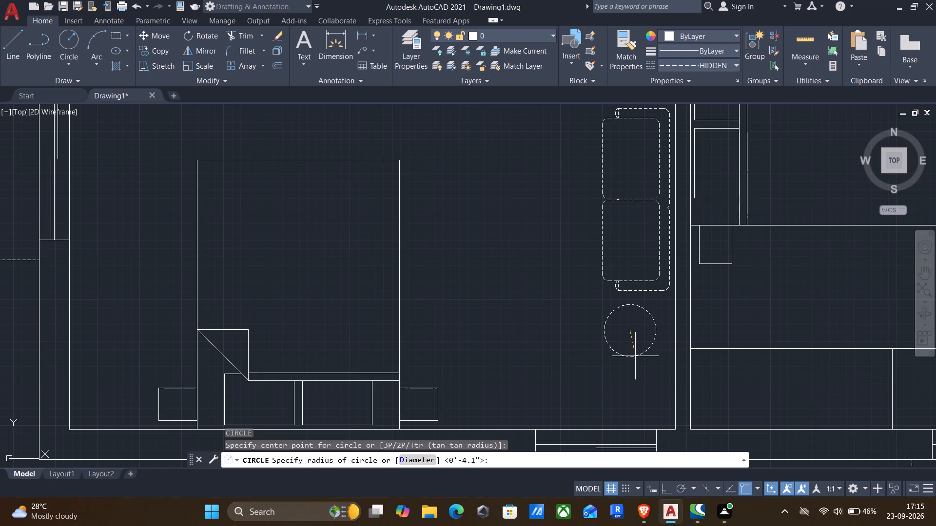
pyautogui.click(633, 353)
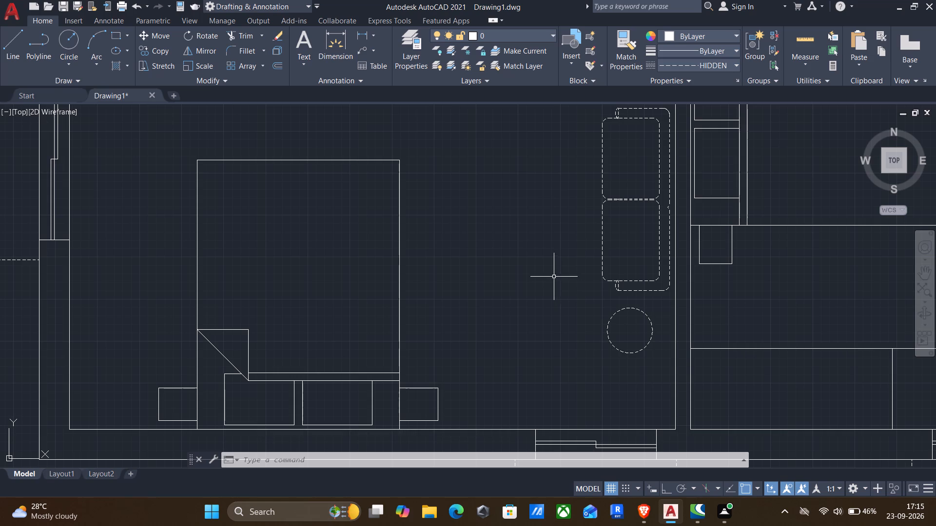
# Add a multiline text label reading BED ROOM-1 over 11'-0" X 12'-0" in the empty area west of the floor plan.
pyautogui.moveTo(523, 260); pyautogui.dragTo(498, 400, button='middle')
pyautogui.scroll(-1, 494, 391)
pyautogui.moveTo(497, 300); pyautogui.dragTo(500, 404, button='middle')
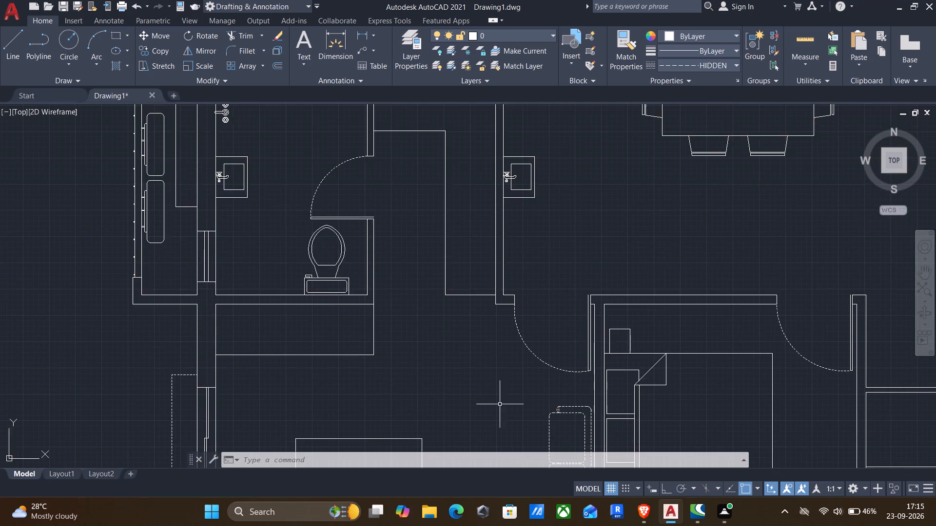
pyautogui.scroll(-2, 499, 364)
pyautogui.moveTo(516, 303); pyautogui.dragTo(501, 371, button='middle')
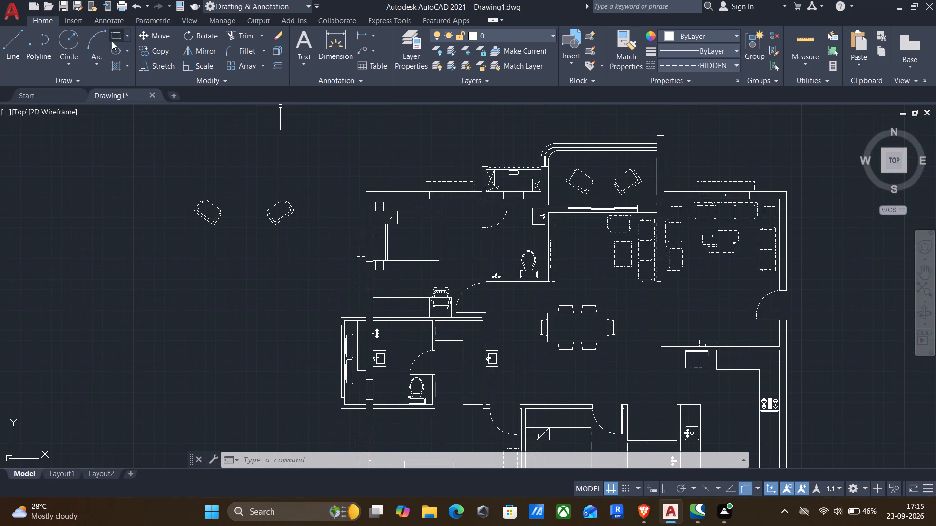
pyautogui.click(302, 36)
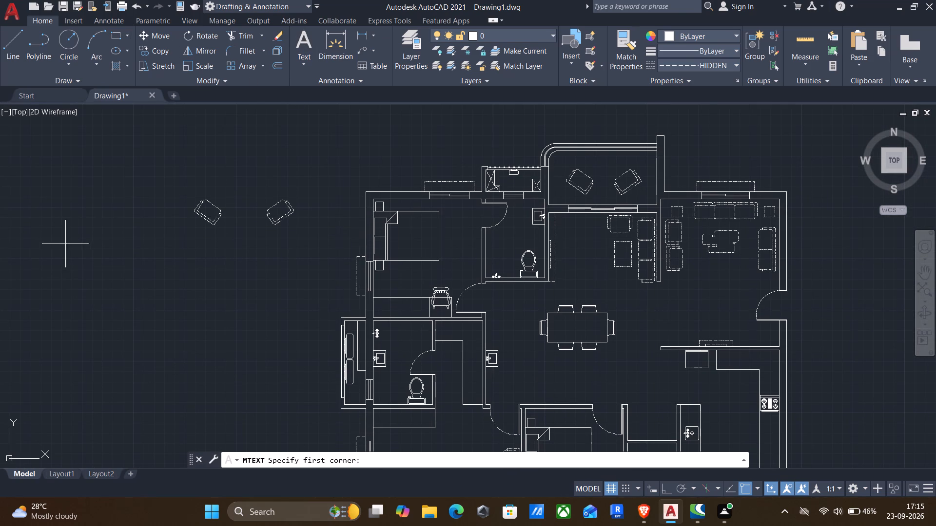
pyautogui.click(59, 243)
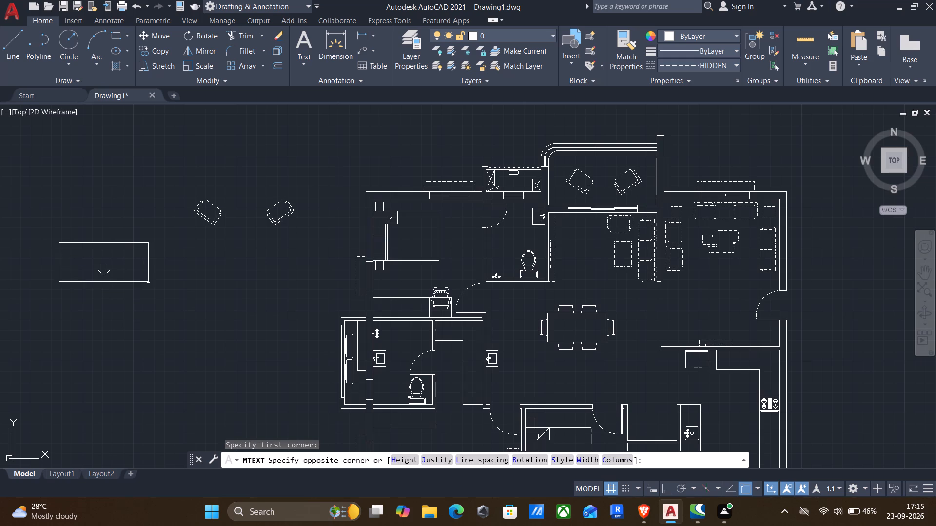
pyautogui.click(148, 282)
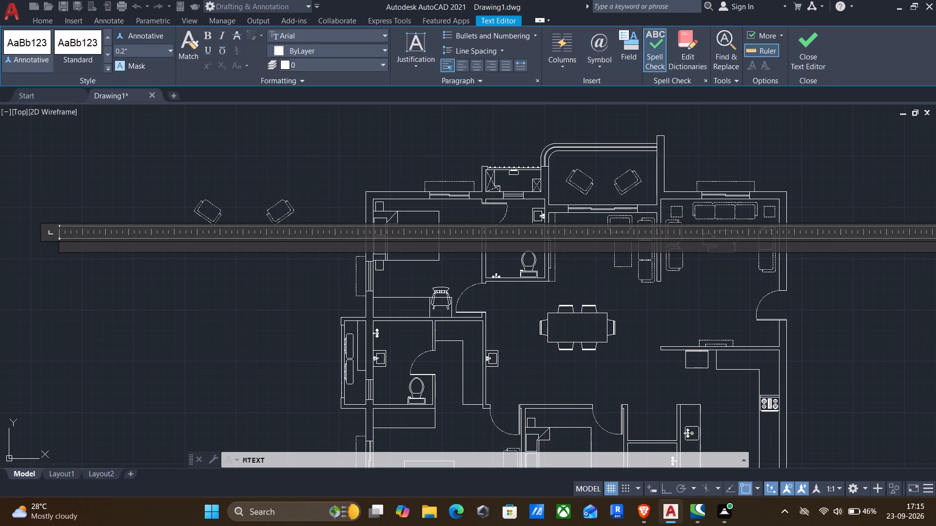
pyautogui.write('BED')
pyautogui.press('space')
pyautogui.write('ROOM-1')
pyautogui.press('Return')
pyautogui.write("11'")
pyautogui.write('-0"')
pyautogui.press('space')
pyautogui.write('X')
pyautogui.press('space')
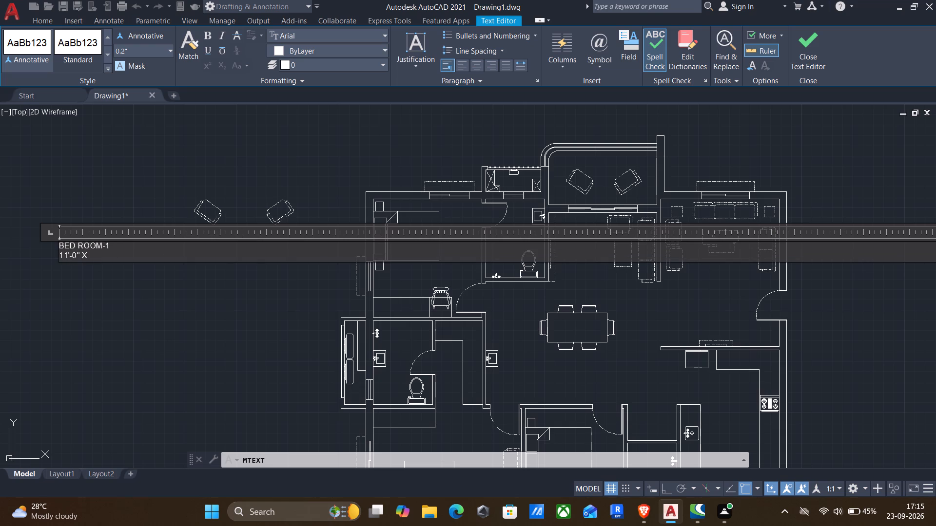
pyautogui.write("12'")
pyautogui.write('-0"')
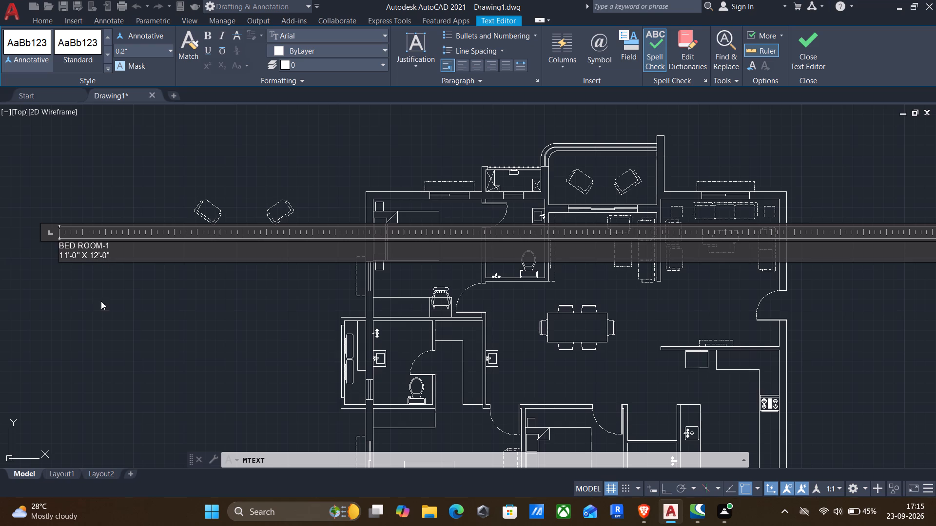
pyautogui.click(100, 302)
# Set the text height of the new BED ROOM-1 label to 6".
pyautogui.moveTo(8, 170); pyautogui.dragTo(8, 177)
pyautogui.click(121, 309)
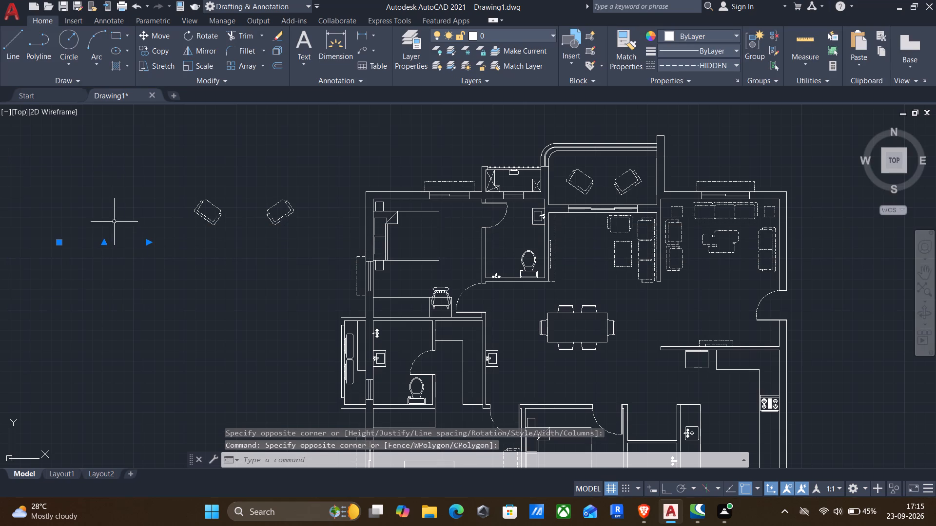
pyautogui.rightClick(104, 198)
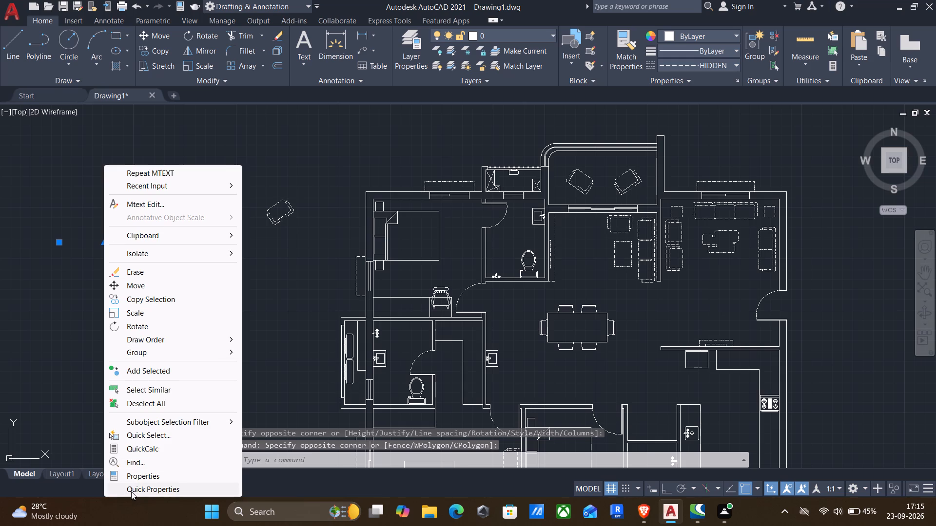
pyautogui.click(133, 479)
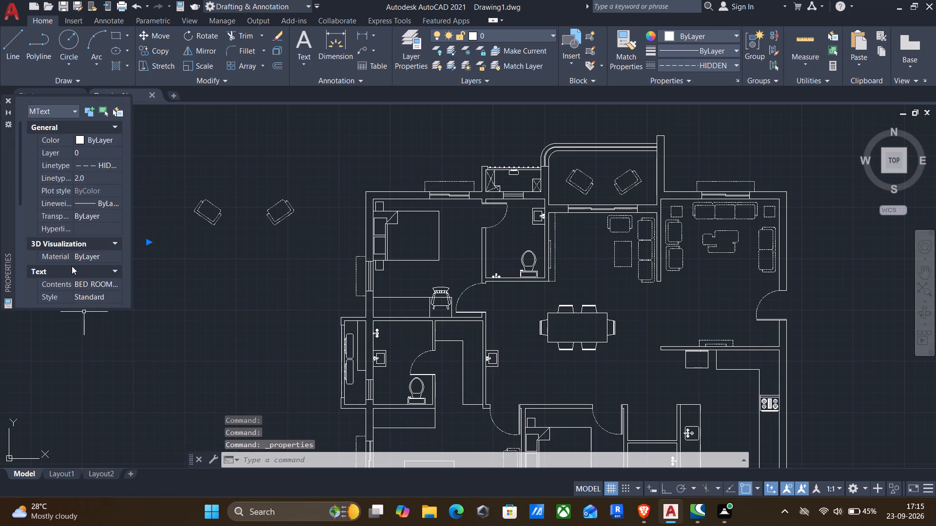
pyautogui.scroll(-8, 78, 218)
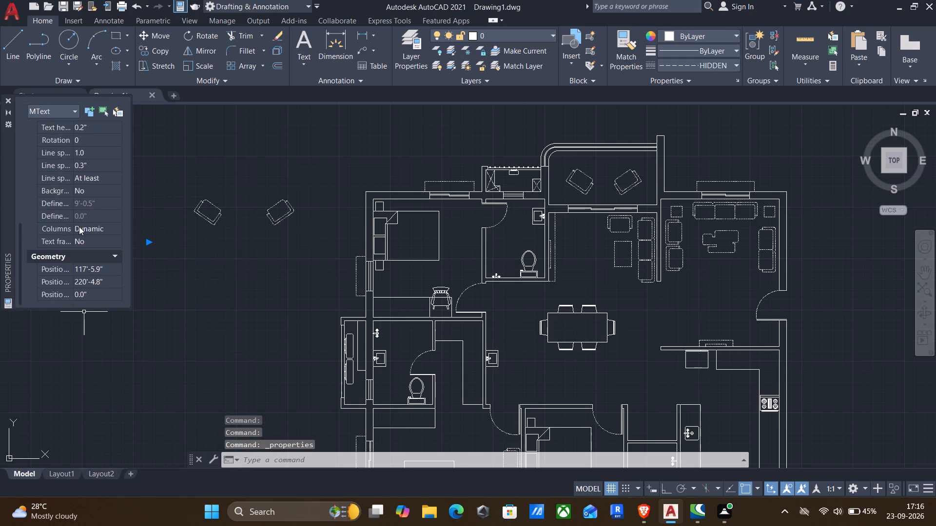
pyautogui.scroll(-1, 79, 226)
pyautogui.scroll(2, 79, 228)
pyautogui.scroll(-2, 78, 245)
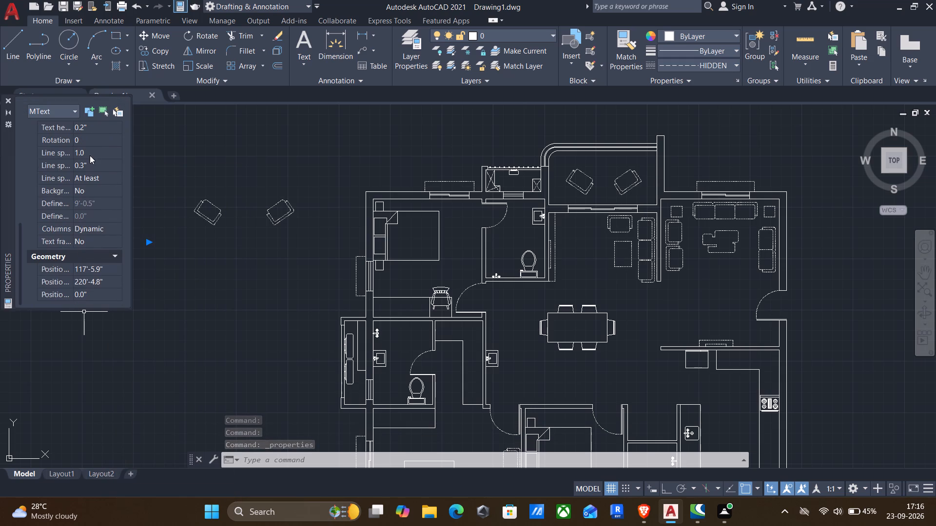
pyautogui.click(98, 125)
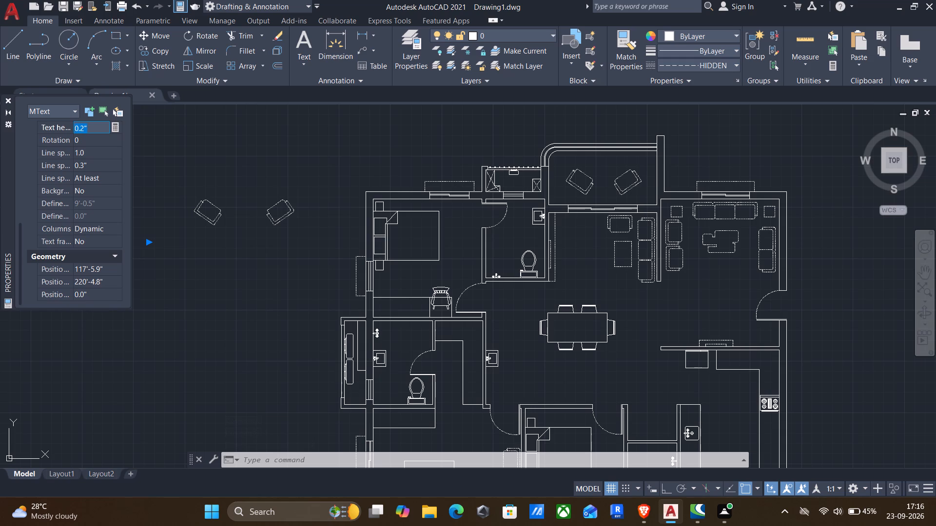
pyautogui.write('6"')
pyautogui.press('Return')
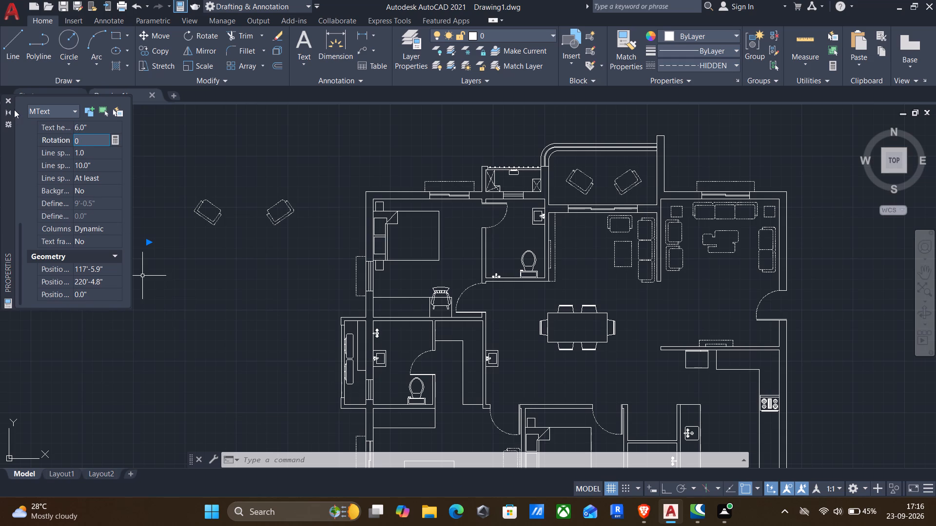
pyautogui.click(7, 101)
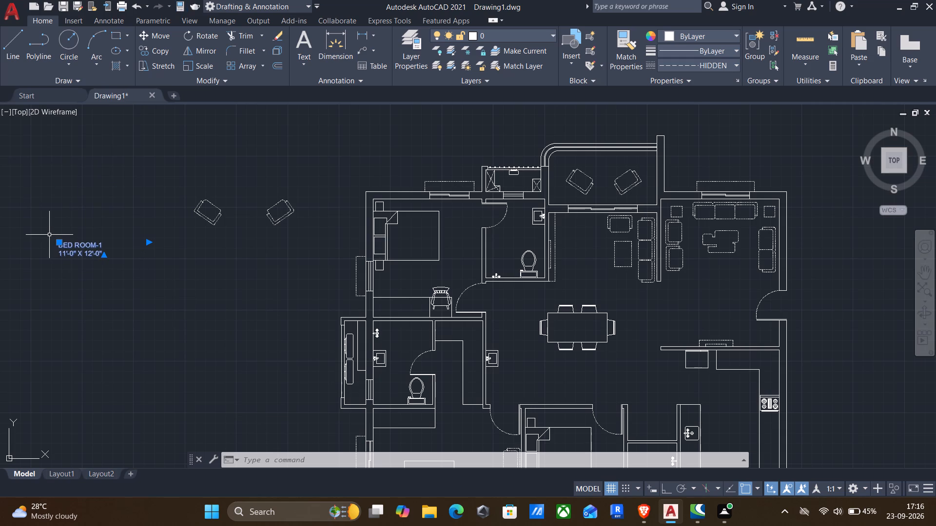
# Copy the BED ROOM-1 label into the northwest bedroom, its adjoining bathroom, and the sitting area east of that bathroom.
pyautogui.write('CO')
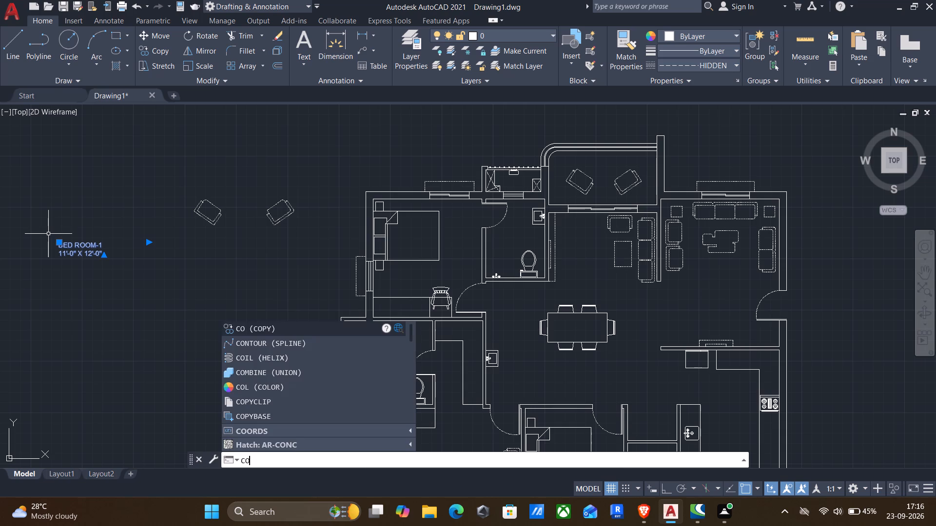
pyautogui.press('Return')
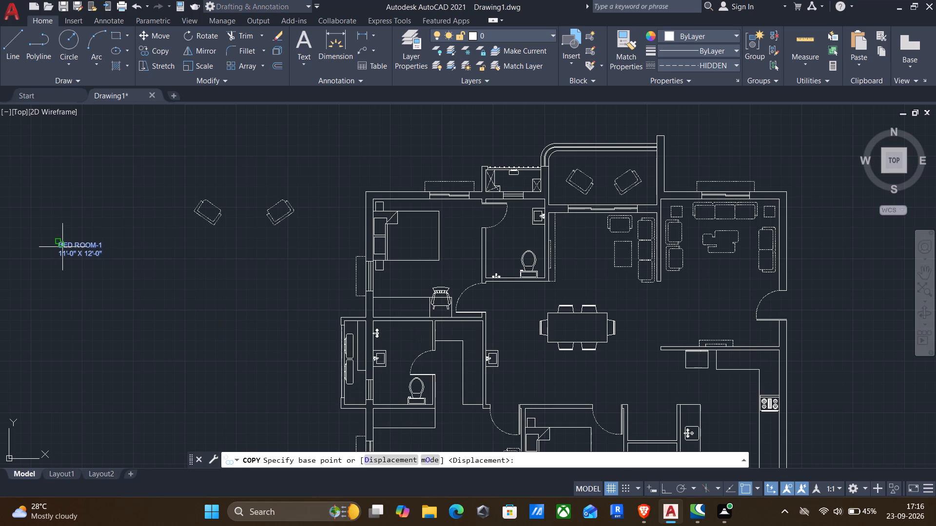
pyautogui.click(61, 246)
pyautogui.scroll(2, 392, 273)
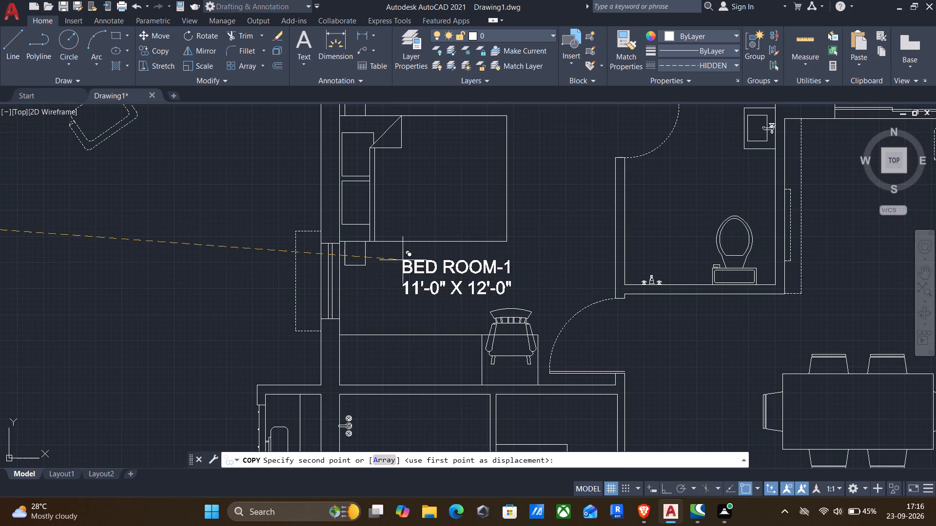
pyautogui.click(409, 257)
pyautogui.scroll(-2, 409, 257)
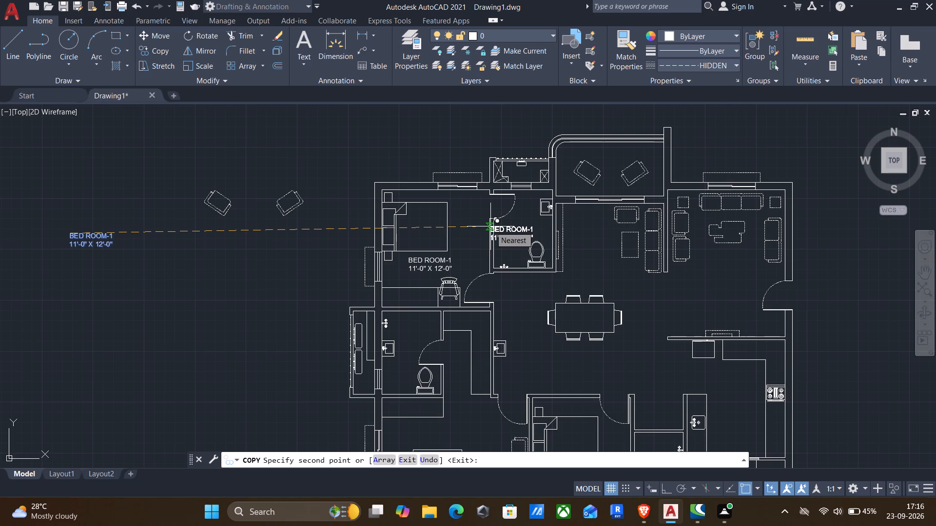
pyautogui.scroll(2, 490, 226)
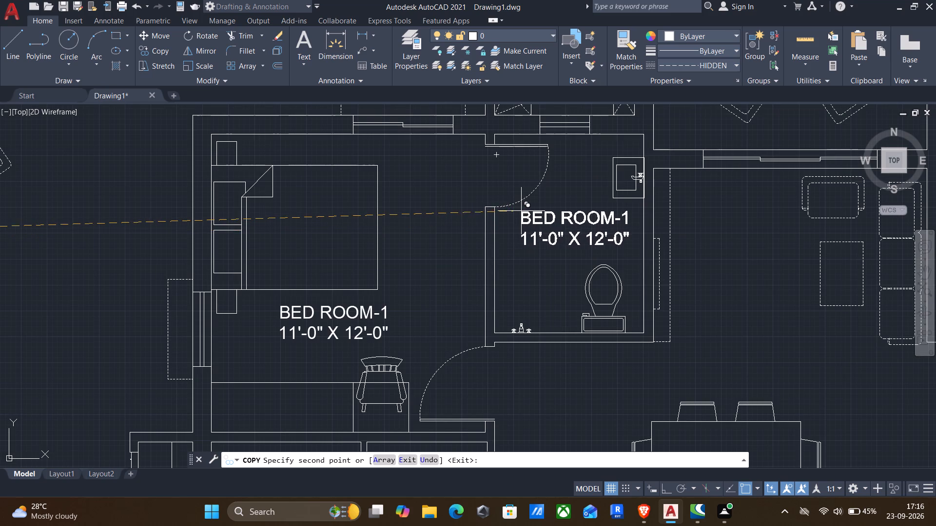
pyautogui.click(522, 212)
pyautogui.moveTo(516, 215); pyautogui.dragTo(362, 196, button='middle')
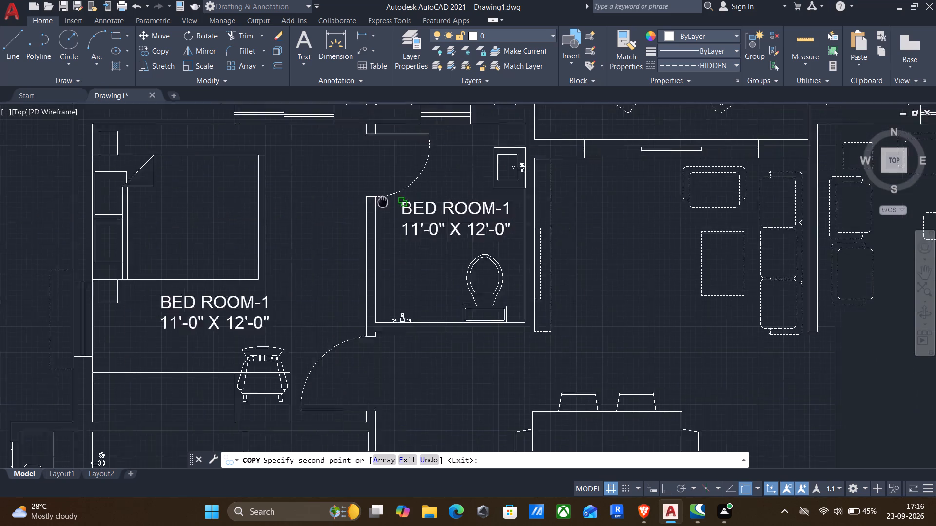
pyautogui.moveTo(362, 196); pyautogui.dragTo(241, 157, button='middle')
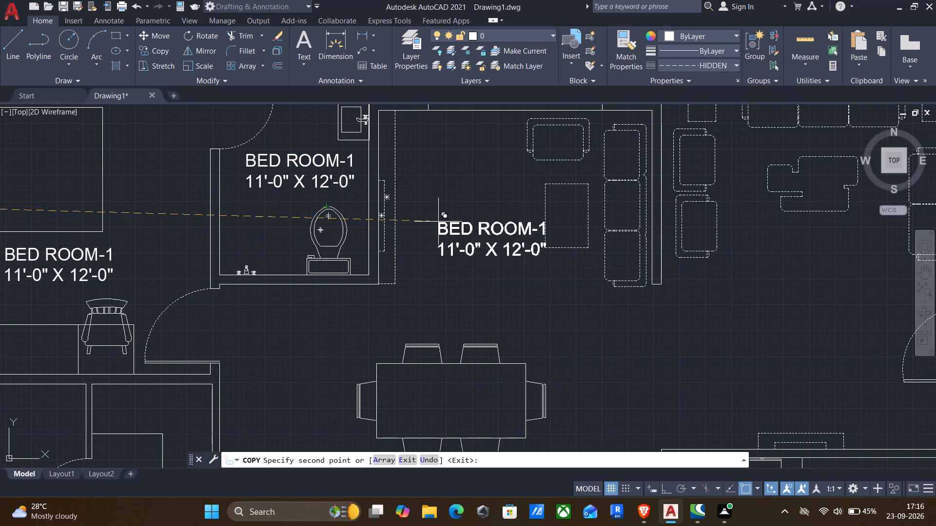
pyautogui.click(418, 202)
# Place further copies of the label just east of the dining table and below the coffee table in the northeast living room.
pyautogui.scroll(-1, 436, 240)
pyautogui.moveTo(445, 265); pyautogui.dragTo(286, 215, button='middle')
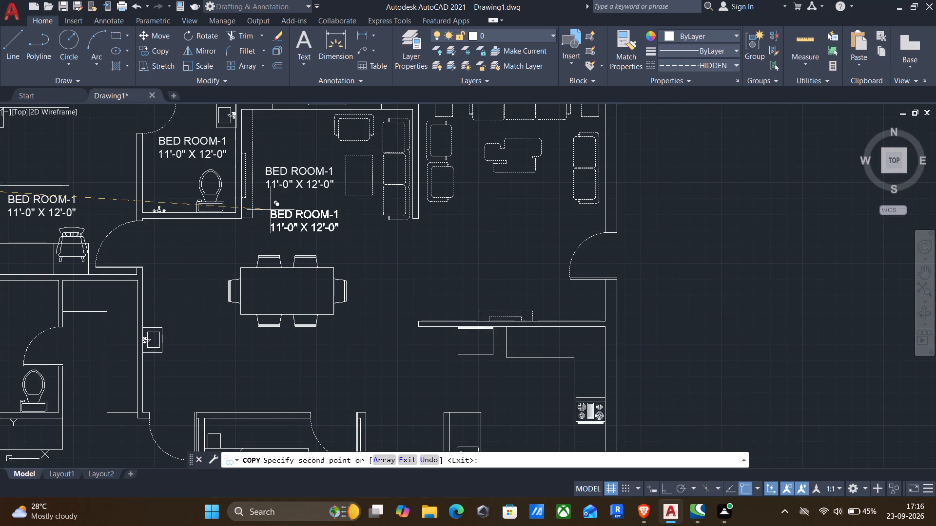
pyautogui.moveTo(323, 264); pyautogui.dragTo(334, 255, button='middle')
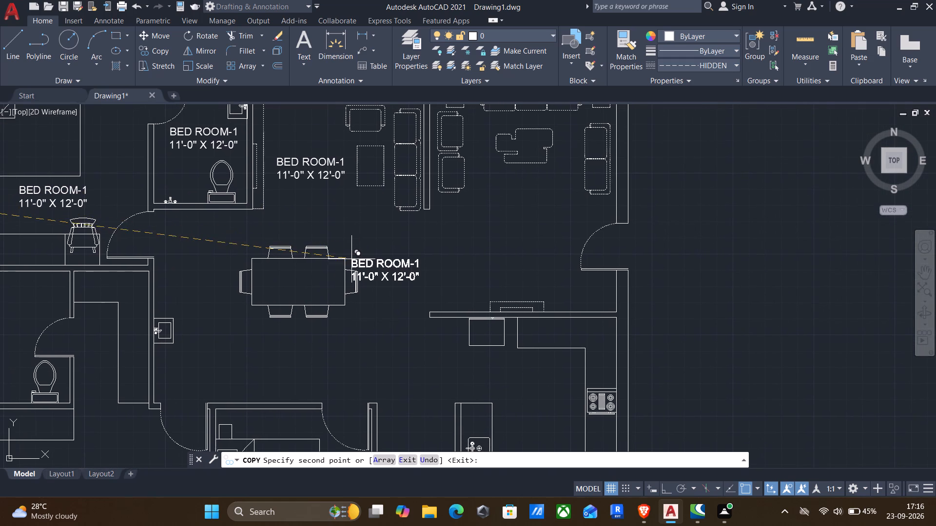
pyautogui.scroll(1, 354, 259)
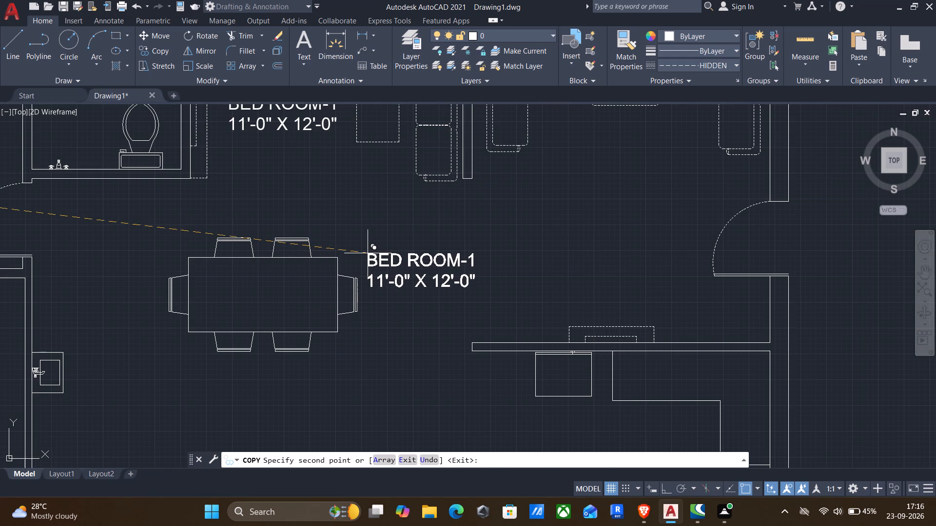
pyautogui.click(368, 253)
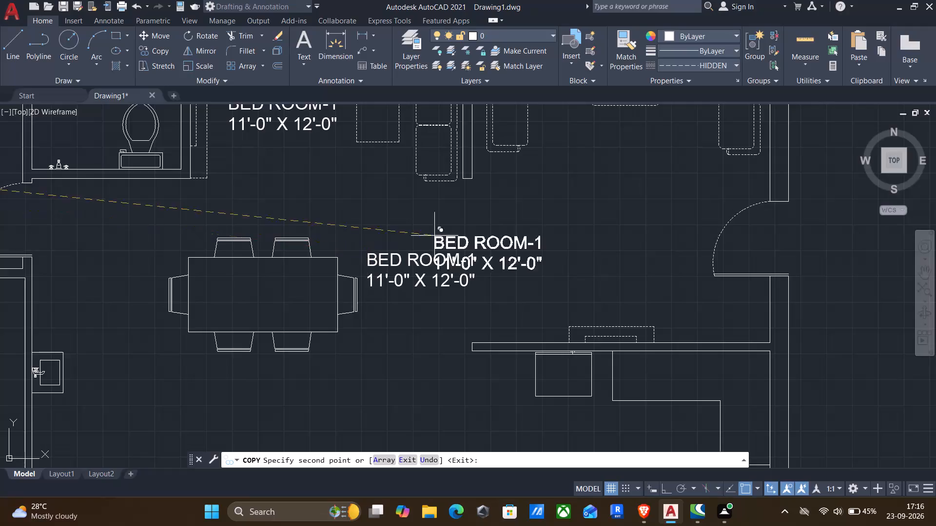
pyautogui.moveTo(505, 226); pyautogui.dragTo(469, 332, button='middle')
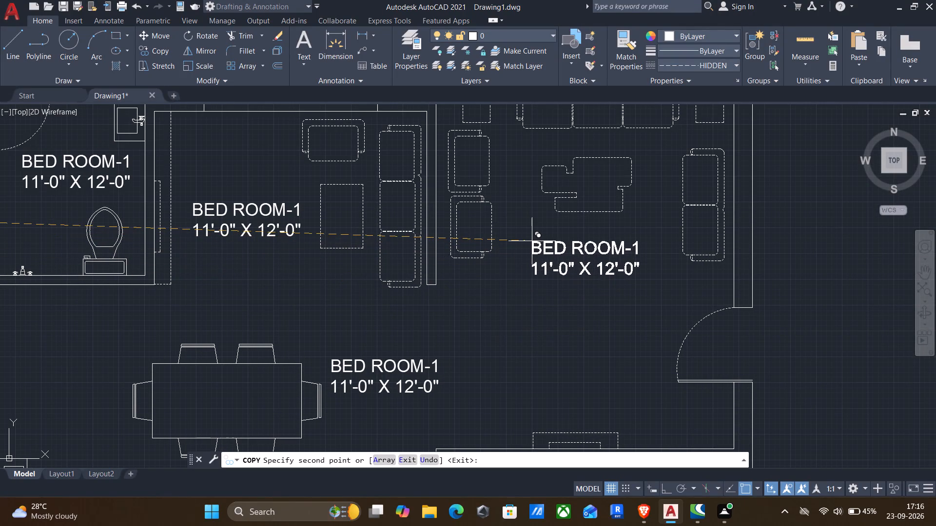
pyautogui.click(532, 241)
# Place copies of the BED ROOM-1 label in the west bathroom and the adjoining dressing area east of it.
pyautogui.moveTo(520, 299); pyautogui.dragTo(544, 281, button='middle')
pyautogui.moveTo(440, 339); pyautogui.dragTo(576, 269, button='middle')
pyautogui.moveTo(574, 264); pyautogui.dragTo(605, 197, button='middle')
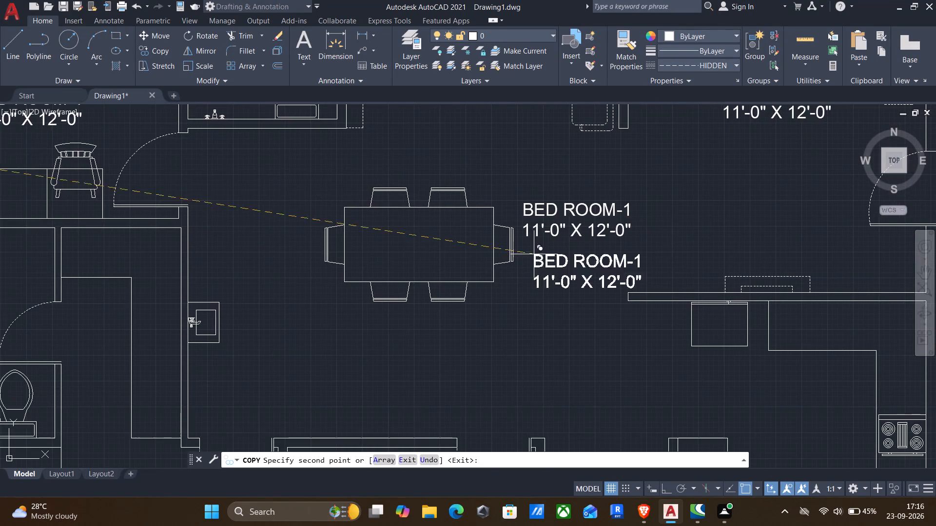
pyautogui.moveTo(525, 263); pyautogui.dragTo(598, 169, button='middle')
pyautogui.moveTo(510, 242); pyautogui.dragTo(765, 190, button='middle')
pyautogui.moveTo(493, 323); pyautogui.dragTo(496, 239, button='middle')
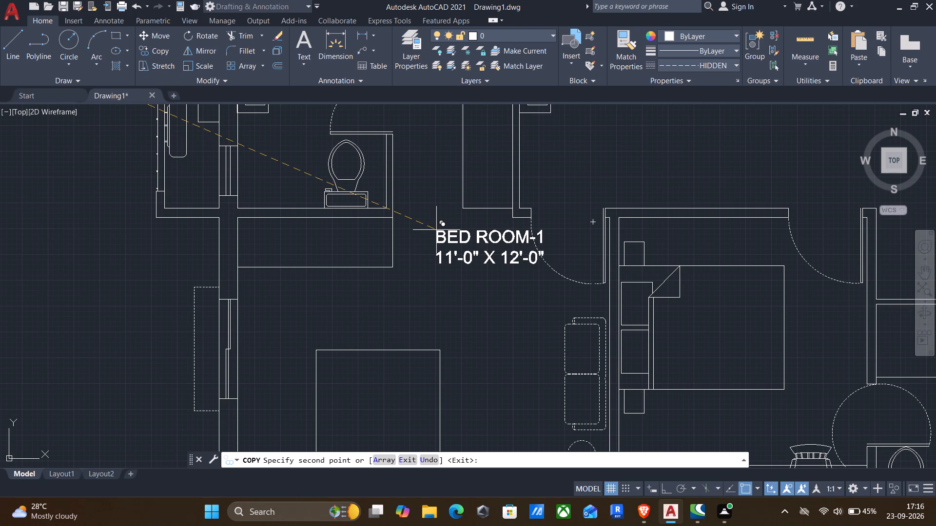
pyautogui.moveTo(388, 261); pyautogui.dragTo(394, 262, button='middle')
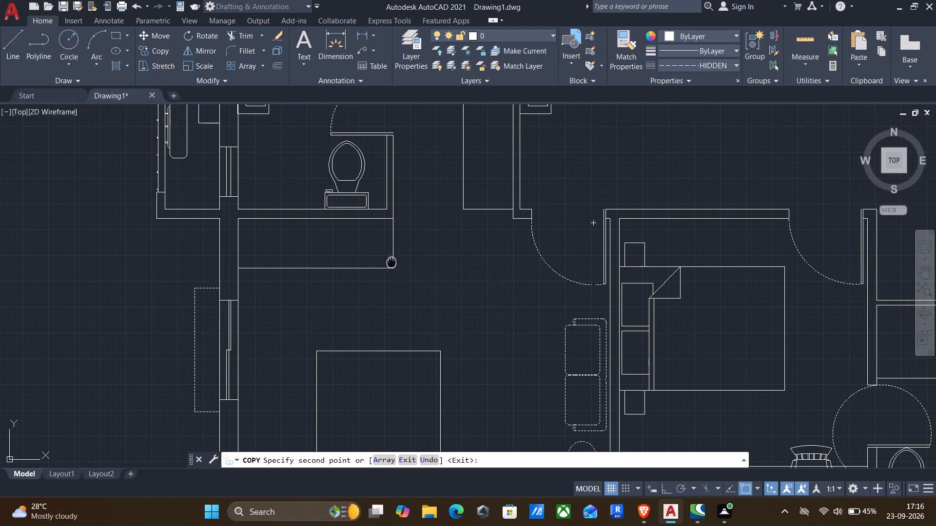
pyautogui.moveTo(394, 262); pyautogui.dragTo(447, 278, button='middle')
pyautogui.moveTo(362, 270); pyautogui.dragTo(399, 425, button='middle')
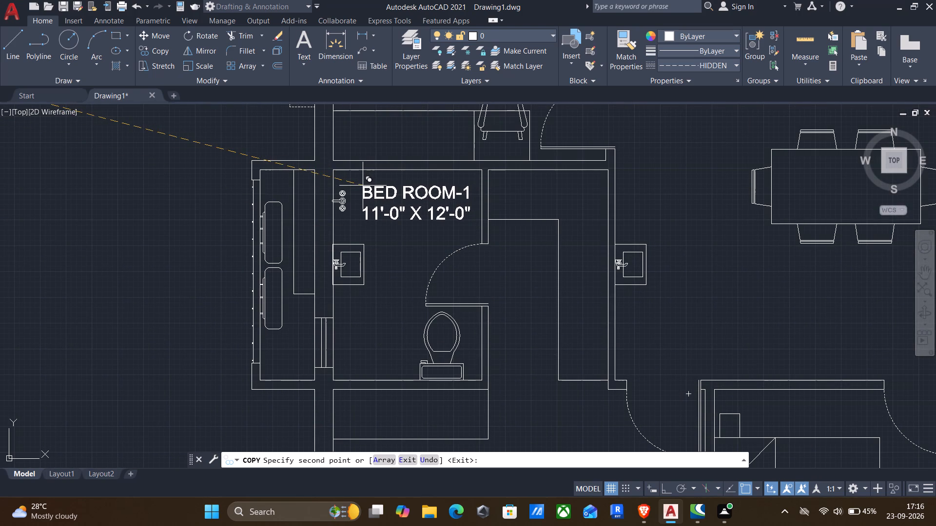
pyautogui.click(363, 186)
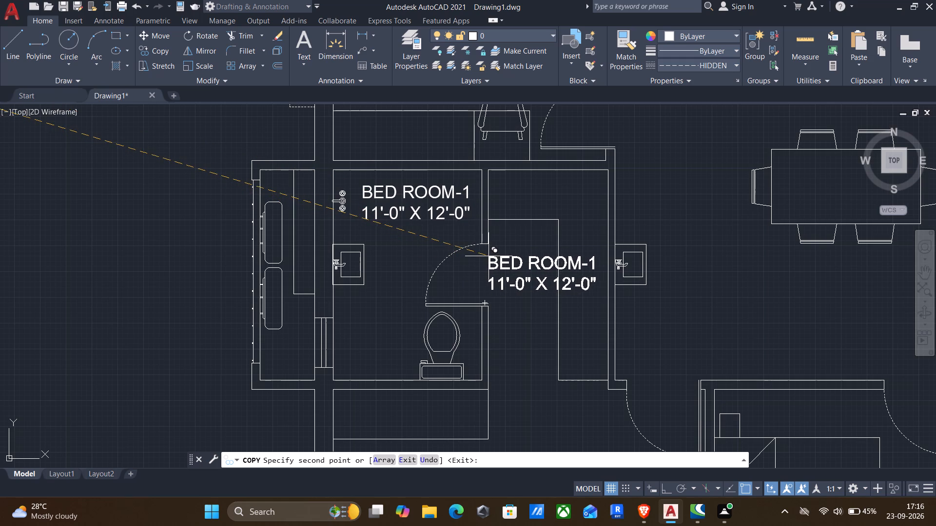
pyautogui.click(493, 256)
# Place label copies above the bed in the southwest bedroom and below the bed in the middle south bedroom.
pyautogui.moveTo(497, 302); pyautogui.dragTo(582, 132, button='middle')
pyautogui.scroll(-1, 554, 202)
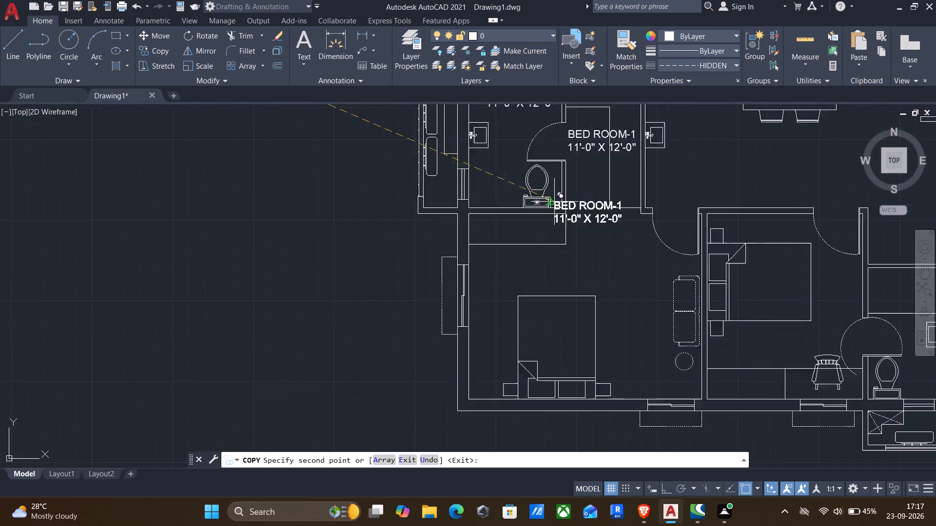
pyautogui.scroll(-1, 554, 203)
pyautogui.scroll(2, 539, 240)
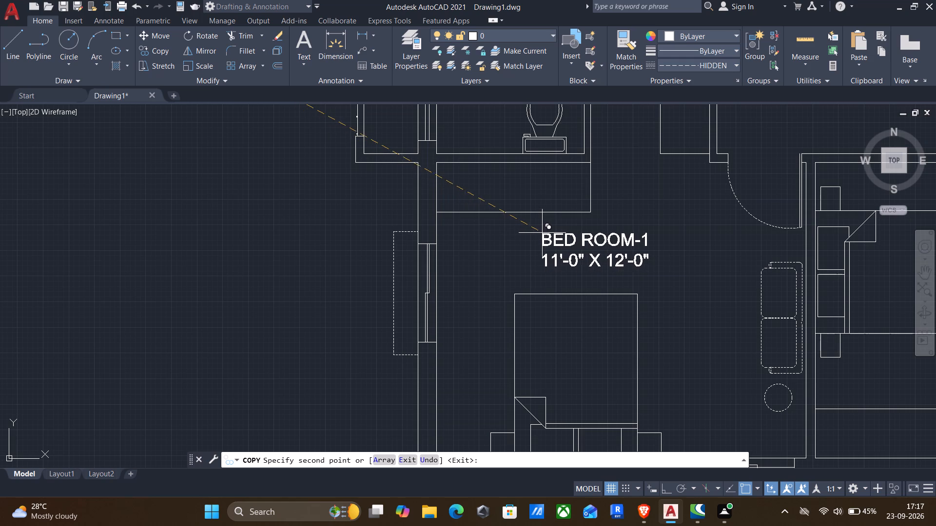
pyautogui.click(544, 232)
pyautogui.moveTo(544, 232); pyautogui.dragTo(437, 228, button='middle')
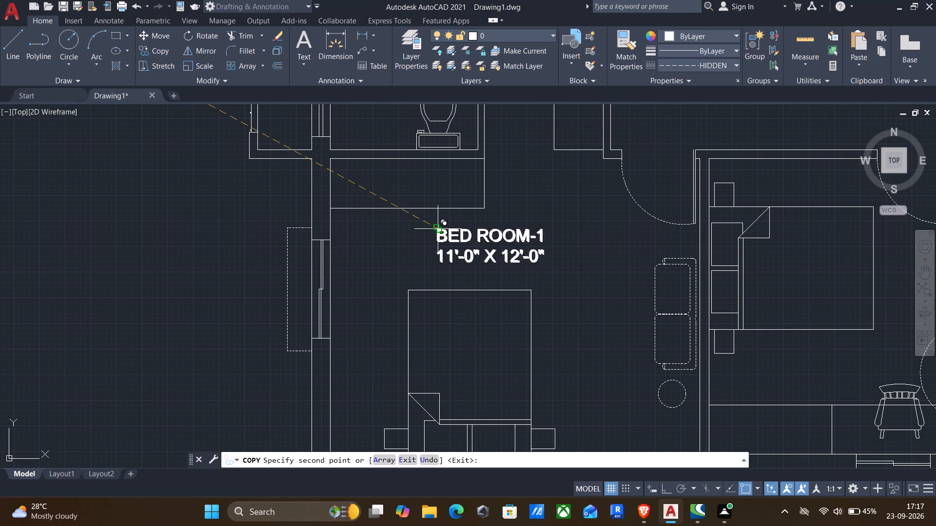
pyautogui.moveTo(468, 227); pyautogui.dragTo(282, 179, button='middle')
pyautogui.moveTo(345, 233); pyautogui.dragTo(210, 176, button='middle')
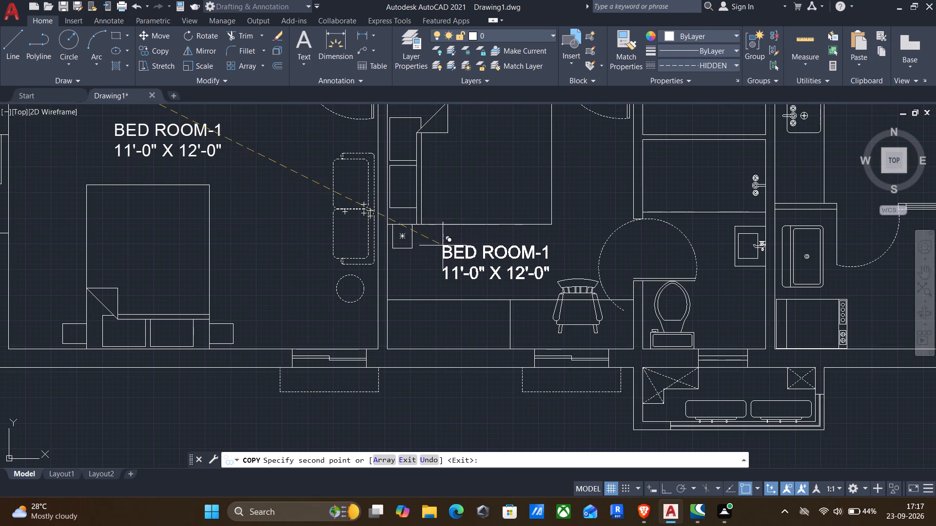
pyautogui.click(446, 244)
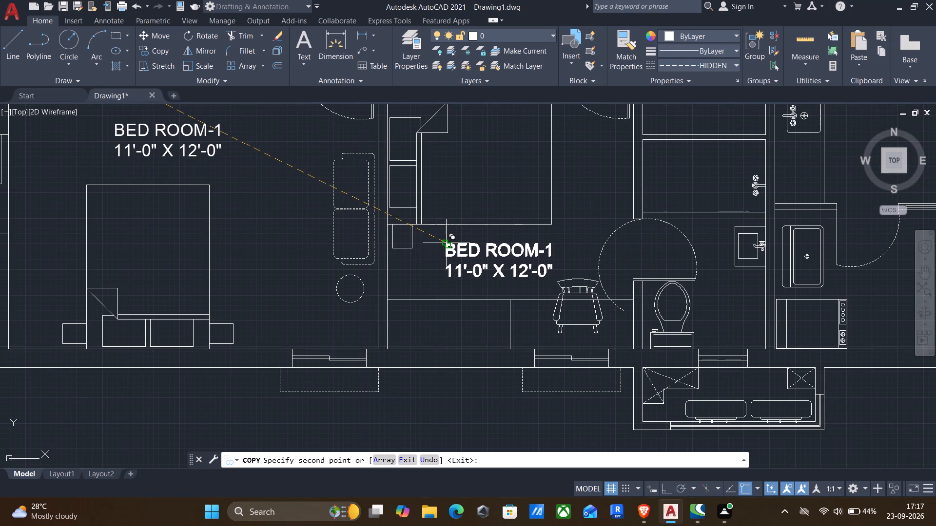
# Place label copies in the small room and the shower area just east of the middle south bedroom.
pyautogui.moveTo(440, 227); pyautogui.dragTo(243, 311, button='middle')
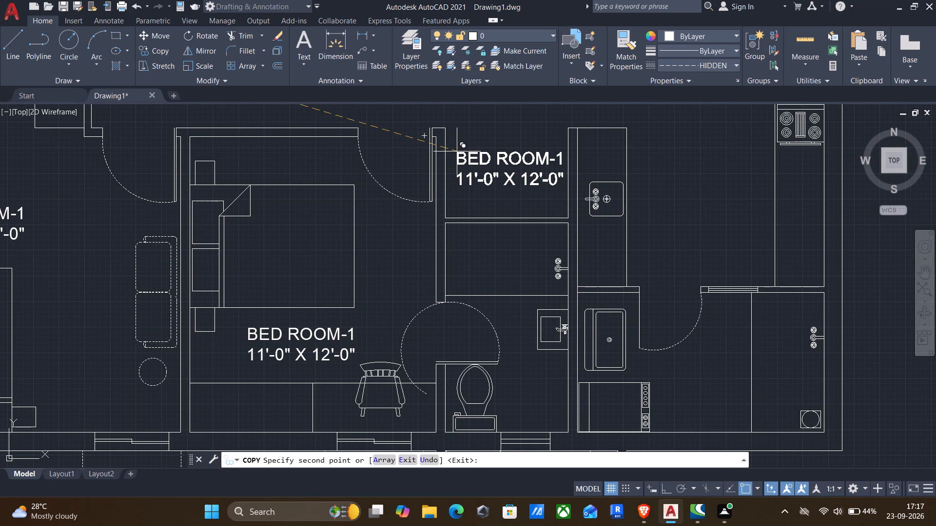
pyautogui.click(457, 151)
pyautogui.scroll(2, 446, 212)
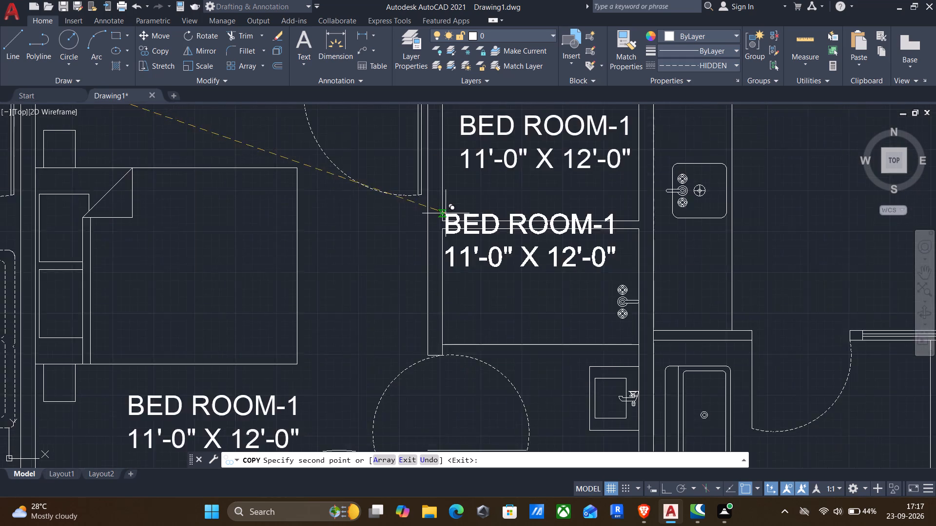
pyautogui.click(457, 258)
# Place label copies in the southeast utility room and the kitchen north of it, and finish copying.
pyautogui.scroll(-1, 456, 262)
pyautogui.moveTo(456, 264); pyautogui.dragTo(449, 236, button='middle')
pyautogui.moveTo(462, 301); pyautogui.dragTo(376, 262, button='middle')
pyautogui.moveTo(445, 297); pyautogui.dragTo(445, 298, button='middle')
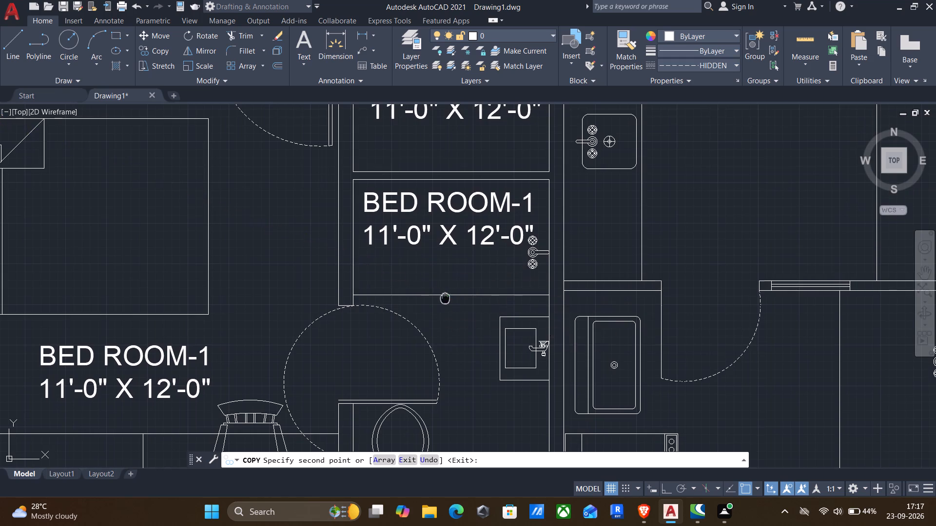
pyautogui.moveTo(445, 298); pyautogui.dragTo(125, 156, button='middle')
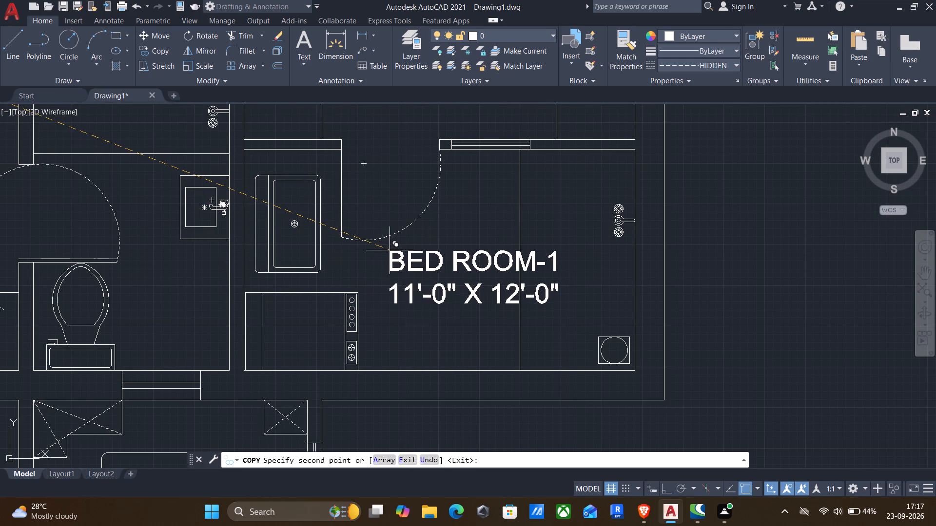
pyautogui.click(390, 250)
pyautogui.moveTo(361, 312); pyautogui.dragTo(354, 429, button='middle')
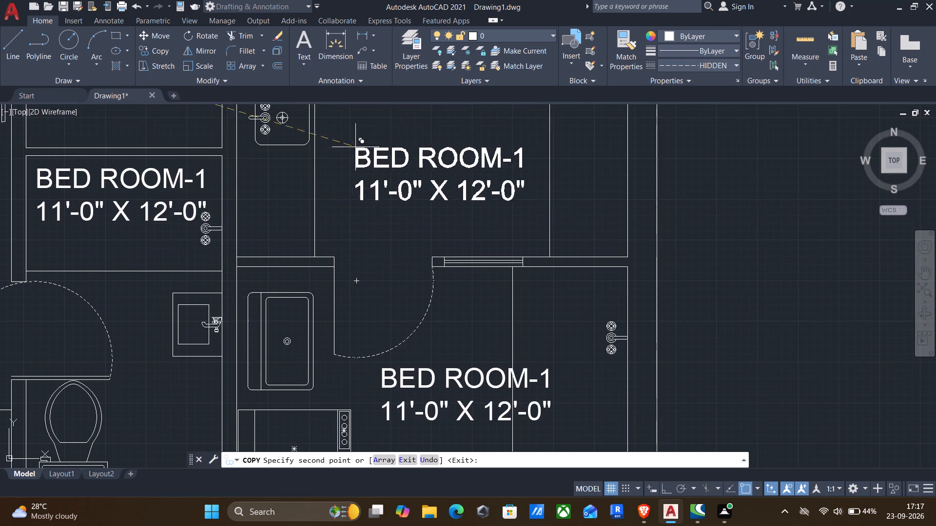
pyautogui.moveTo(362, 131); pyautogui.dragTo(364, 331, button='middle')
pyautogui.click(369, 291)
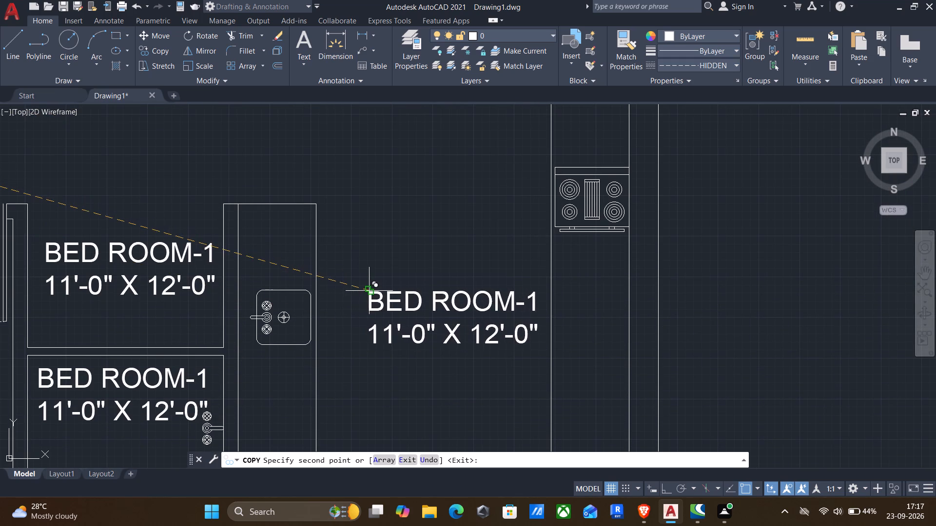
pyautogui.press('Escape')
# Copy the desk chair from the northwest bedroom into the empty area west of the floor plan.
pyautogui.scroll(-2, 373, 277)
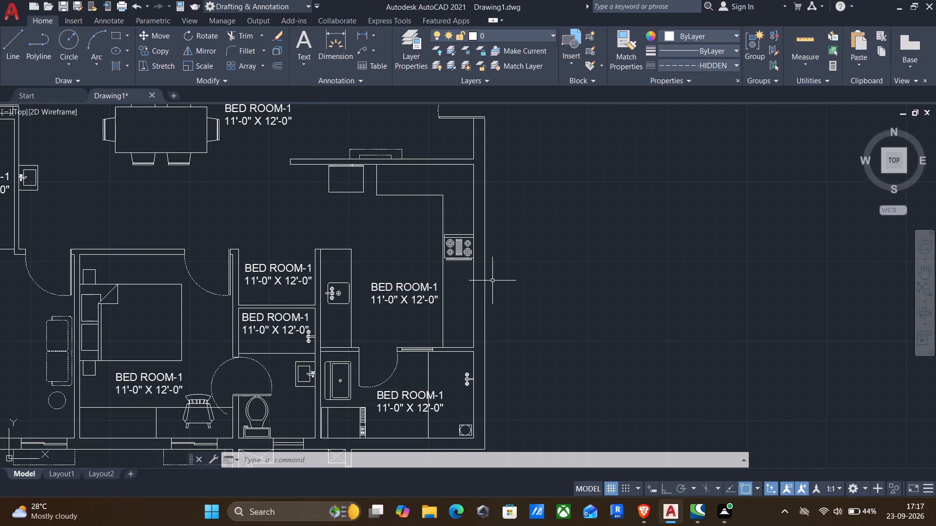
pyautogui.scroll(-1, 374, 291)
pyautogui.moveTo(376, 289); pyautogui.dragTo(544, 291, button='middle')
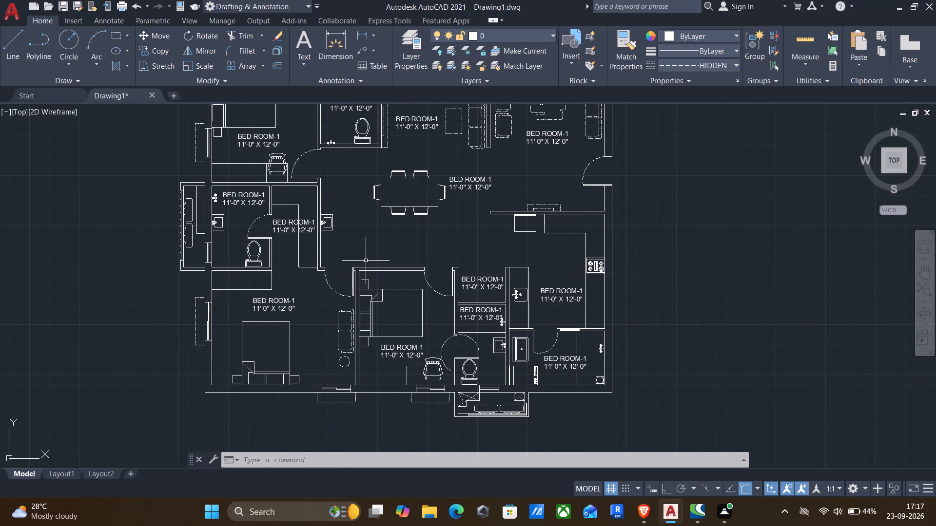
pyautogui.moveTo(372, 250); pyautogui.dragTo(430, 256, button='middle')
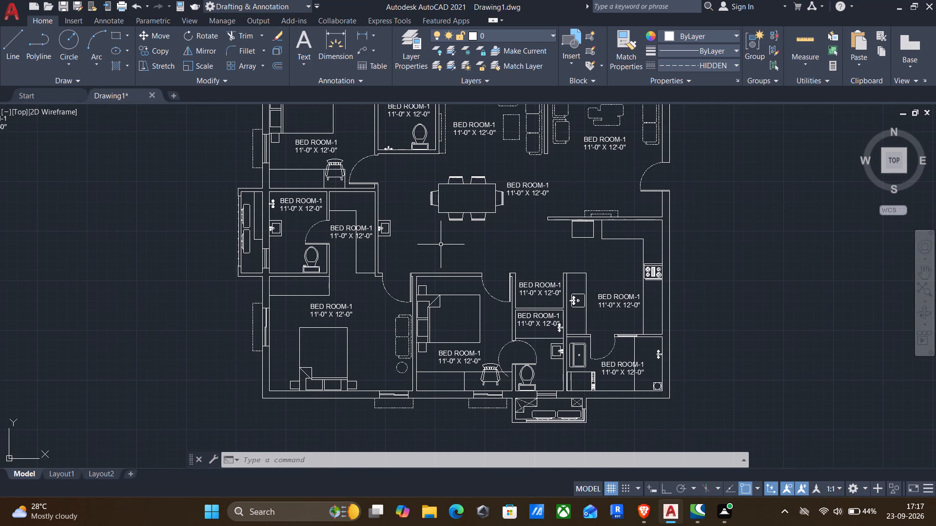
pyautogui.moveTo(395, 207); pyautogui.dragTo(482, 254, button='middle')
pyautogui.moveTo(452, 280); pyautogui.dragTo(460, 315, button='middle')
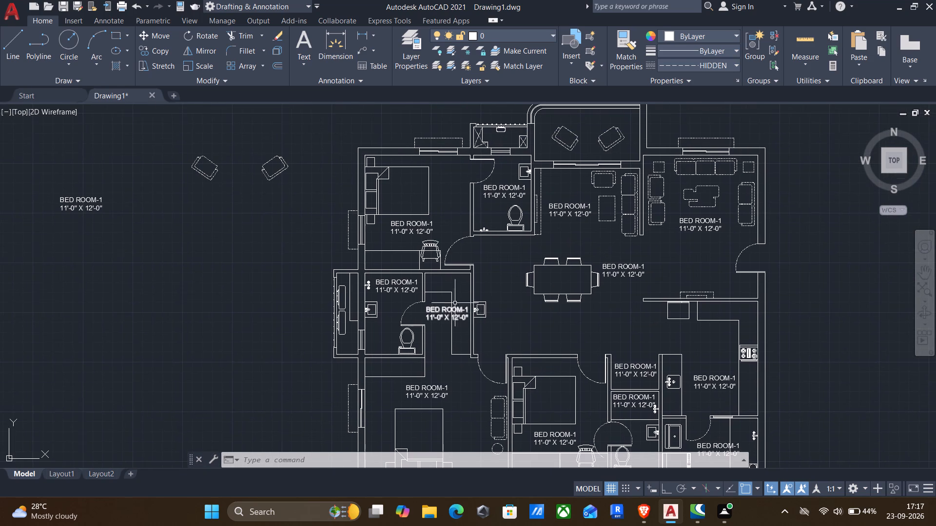
pyautogui.click(436, 248)
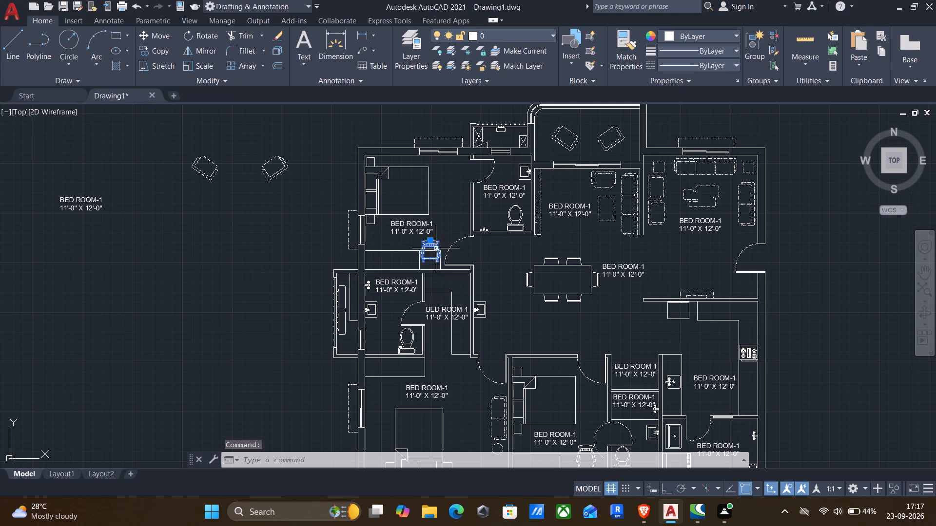
pyautogui.write('CO')
pyautogui.press('Return')
pyautogui.click(432, 247)
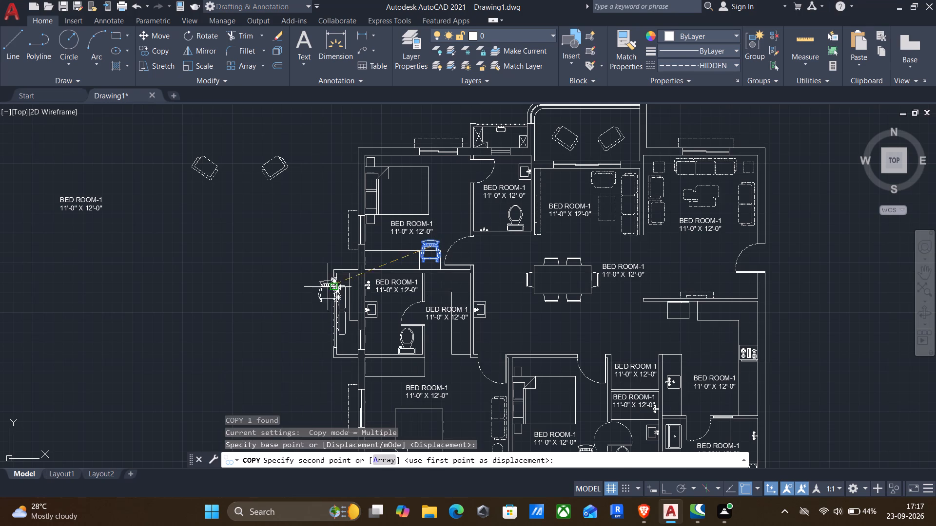
pyautogui.click(236, 304)
pyautogui.press('Return')
# Mirror the copied chair across a horizontal line just above it, keeping the source chair.
pyautogui.moveTo(182, 289); pyautogui.dragTo(191, 288)
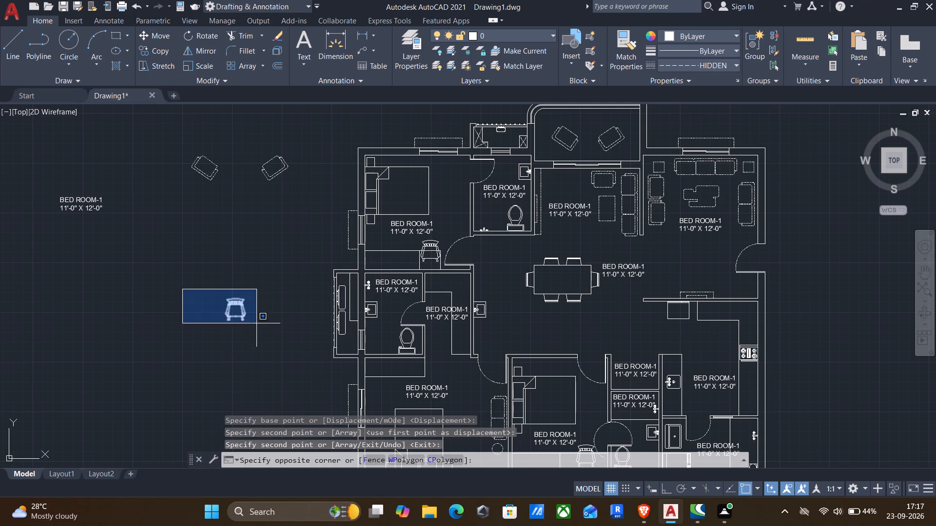
pyautogui.click(265, 336)
pyautogui.press('m')
pyautogui.press('i')
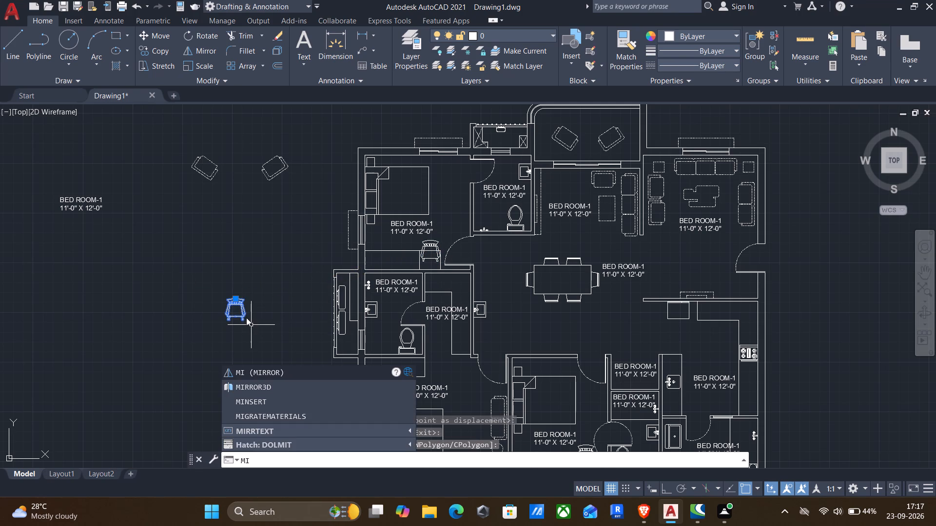
pyautogui.press('Return')
pyautogui.moveTo(206, 285); pyautogui.dragTo(213, 285)
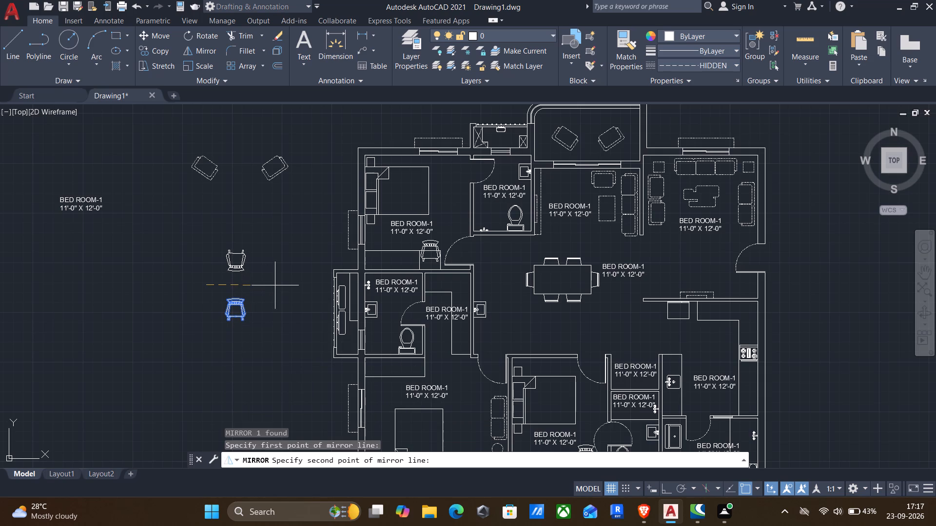
pyautogui.press('F8')
pyautogui.click(274, 280)
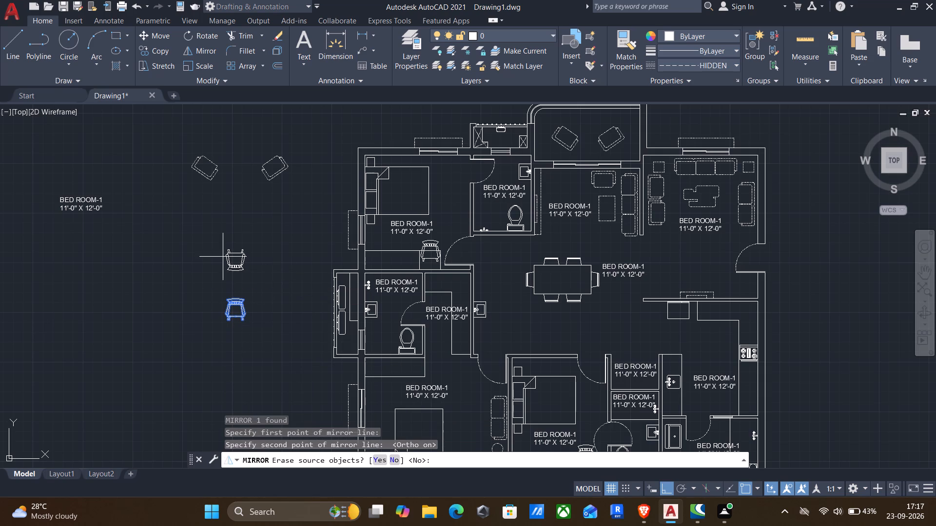
pyautogui.moveTo(205, 235); pyautogui.dragTo(210, 236)
pyautogui.click(203, 248)
pyautogui.press('Return')
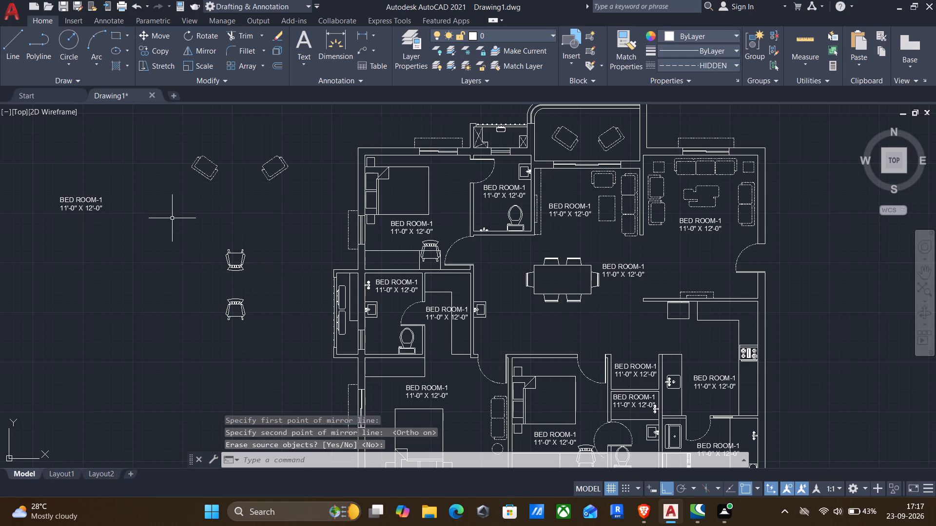
# Move the mirrored chair to the desk along the north wall of the southwest bedroom.
pyautogui.moveTo(172, 218); pyautogui.dragTo(197, 237)
pyautogui.click(288, 296)
pyautogui.press('m')
pyautogui.press('Return')
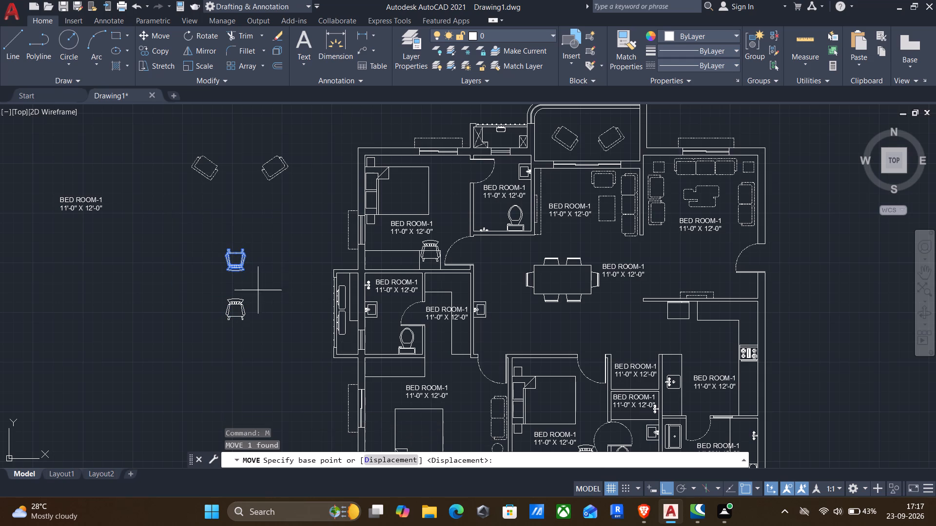
pyautogui.scroll(3, 246, 286)
pyautogui.click(199, 234)
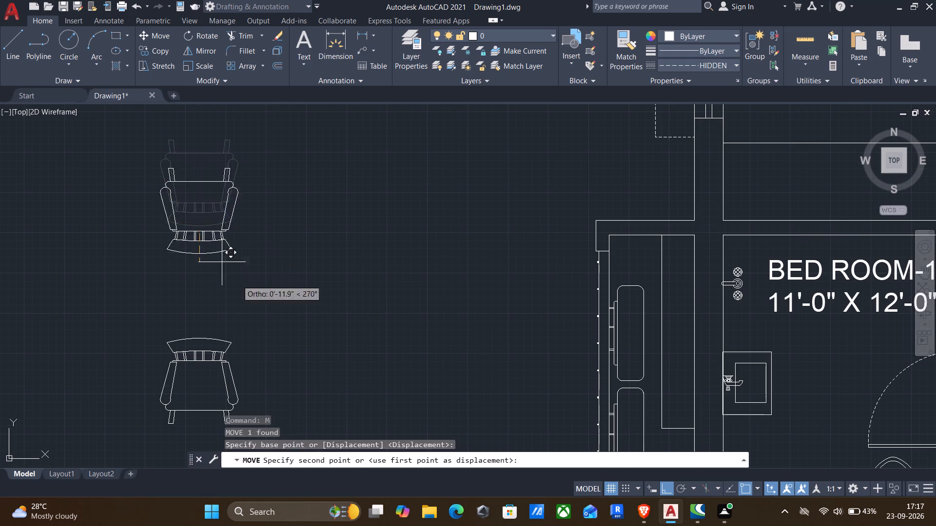
pyautogui.press('F8')
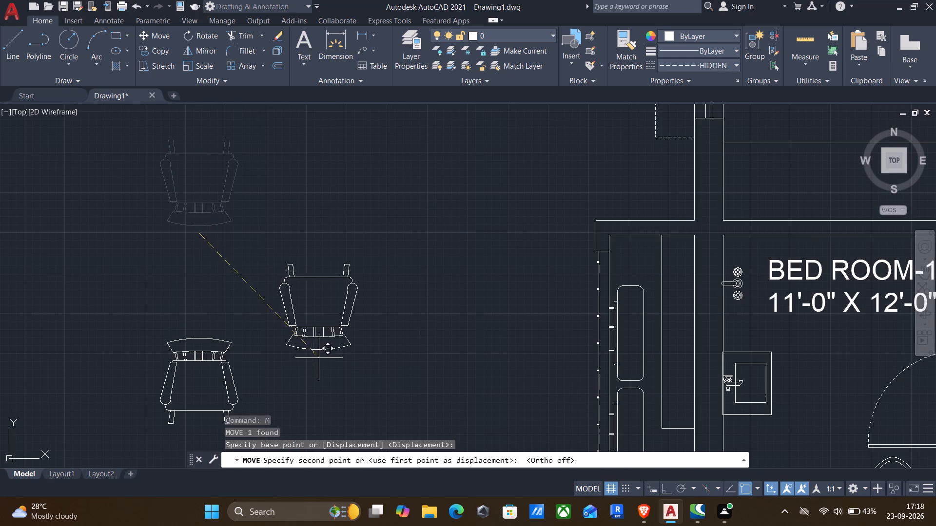
pyautogui.moveTo(372, 356); pyautogui.dragTo(279, 271, button='middle')
pyautogui.scroll(-2, 279, 273)
pyautogui.moveTo(351, 343); pyautogui.dragTo(271, 208, button='middle')
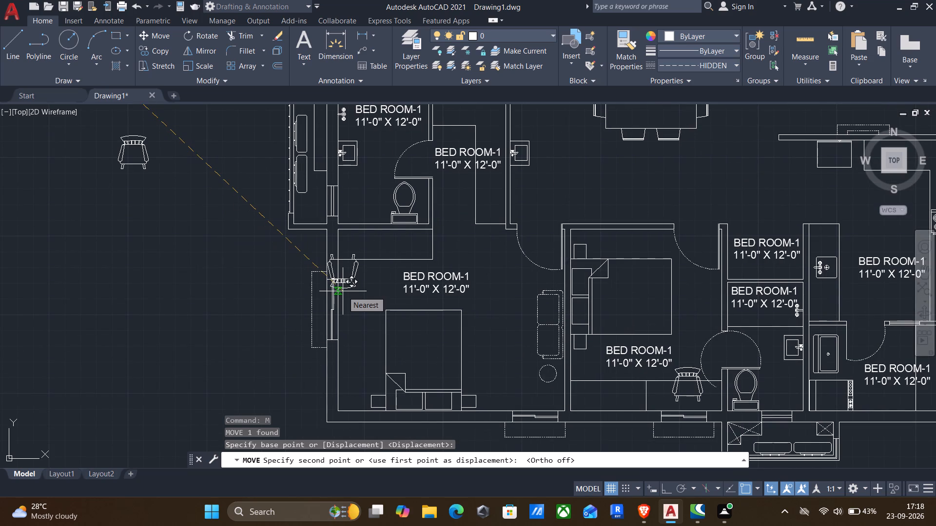
pyautogui.click(370, 280)
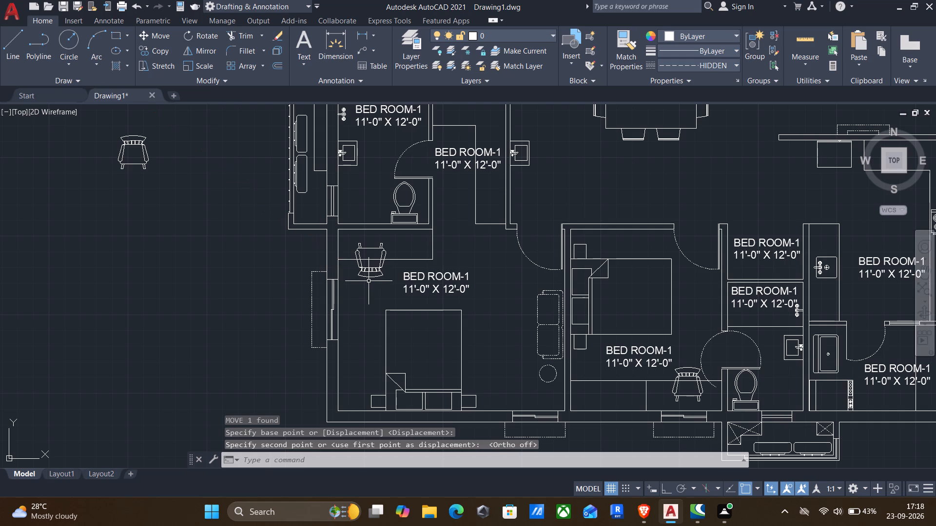
pyautogui.press('Escape')
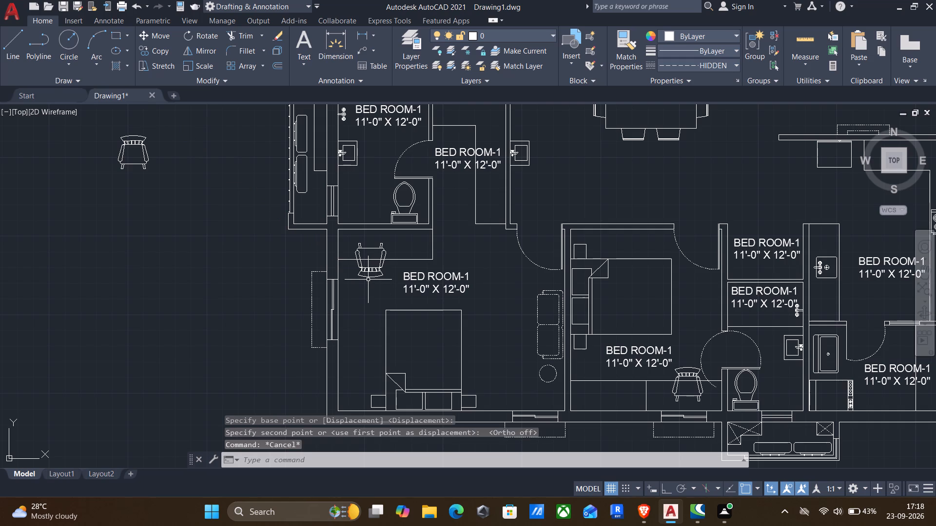
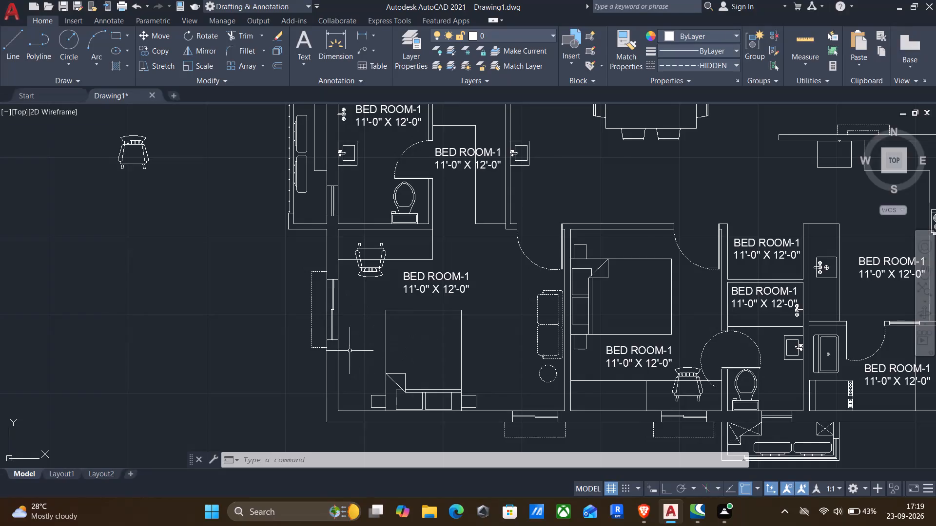
# Delete the leftover desk chair copy from the empty area west of the floor plan.
pyautogui.moveTo(247, 206); pyautogui.dragTo(270, 300, button='middle')
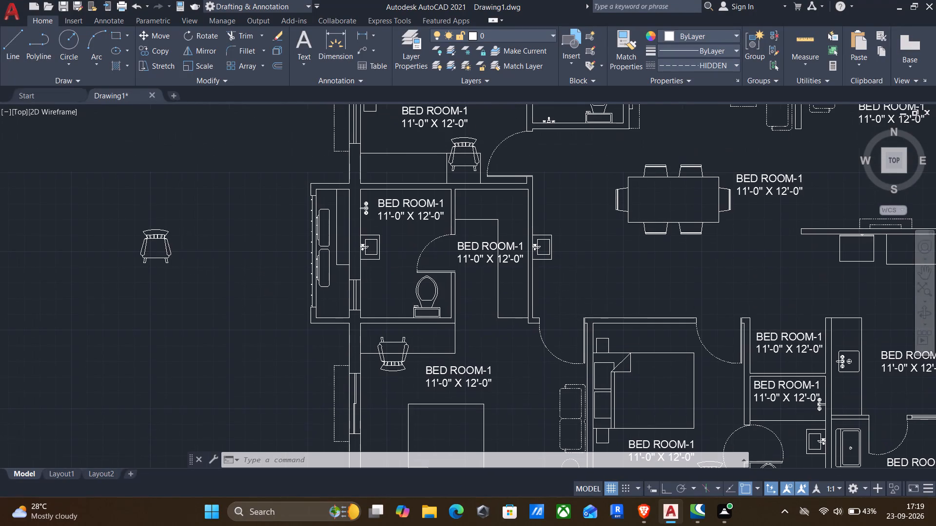
pyautogui.click(81, 190)
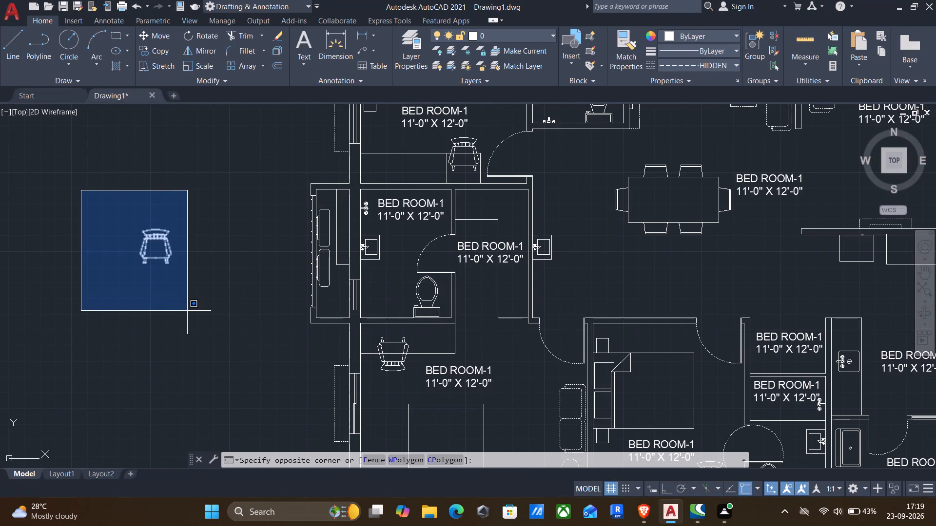
pyautogui.click(188, 311)
pyautogui.press('Delete')
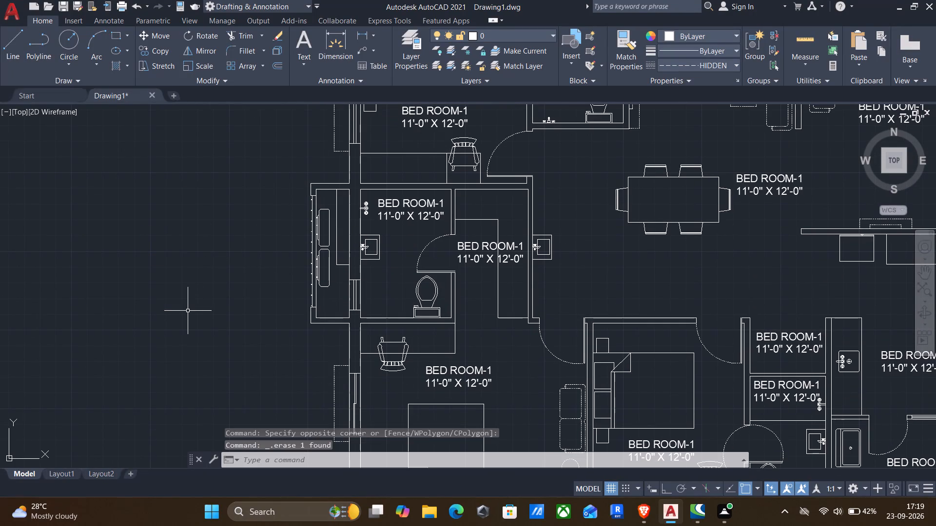
# Examine the west bathroom and its adjoining shaft, and review the overall furnished floor plan.
pyautogui.moveTo(348, 352); pyautogui.dragTo(326, 323, button='middle')
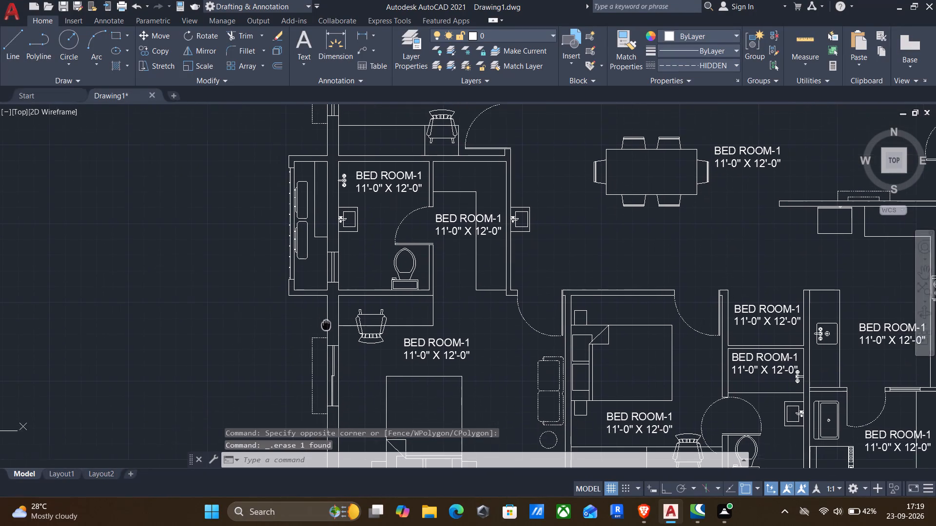
pyautogui.moveTo(326, 323); pyautogui.dragTo(326, 322, button='middle')
pyautogui.scroll(2, 301, 231)
pyautogui.moveTo(317, 260); pyautogui.dragTo(331, 301, button='middle')
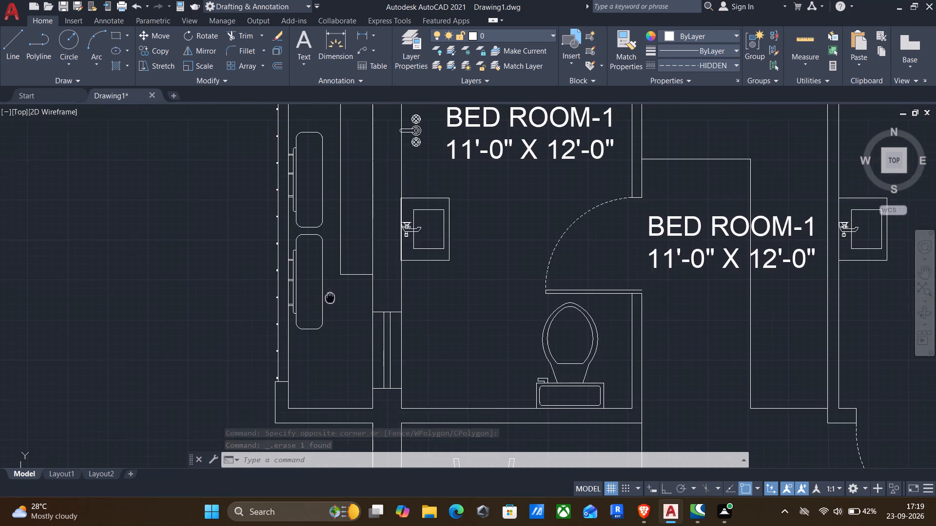
pyautogui.moveTo(331, 301); pyautogui.dragTo(334, 313, button='middle')
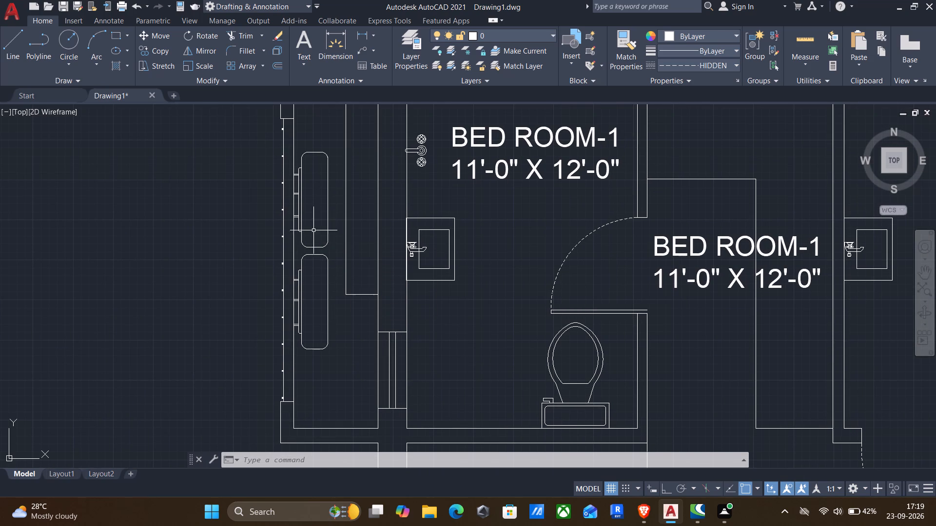
pyautogui.moveTo(170, 194); pyautogui.dragTo(206, 248, button='middle')
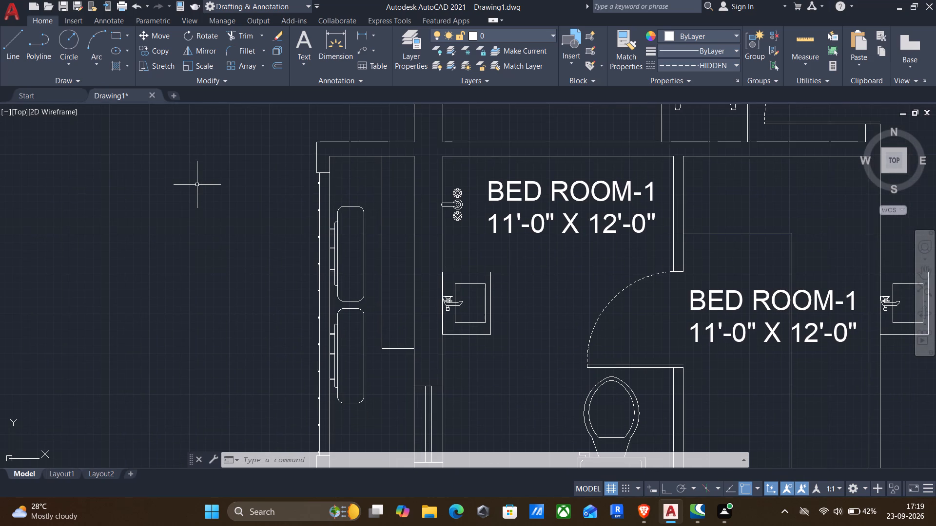
pyautogui.scroll(-2, 200, 184)
pyautogui.moveTo(223, 173); pyautogui.dragTo(253, 240, button='middle')
pyautogui.moveTo(270, 195); pyautogui.dragTo(289, 243, button='middle')
pyautogui.scroll(-2, 283, 232)
pyautogui.moveTo(265, 215); pyautogui.dragTo(306, 260, button='middle')
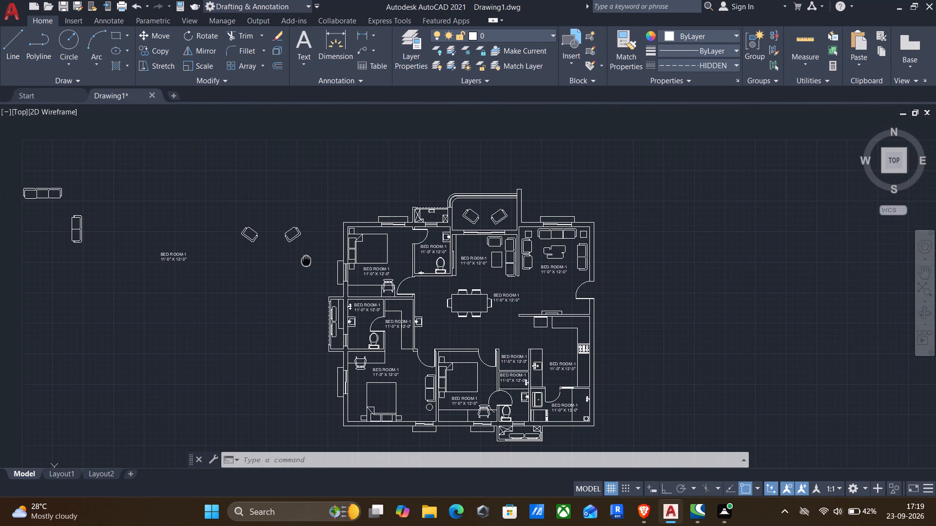
pyautogui.moveTo(306, 260); pyautogui.dragTo(307, 259, button='middle')
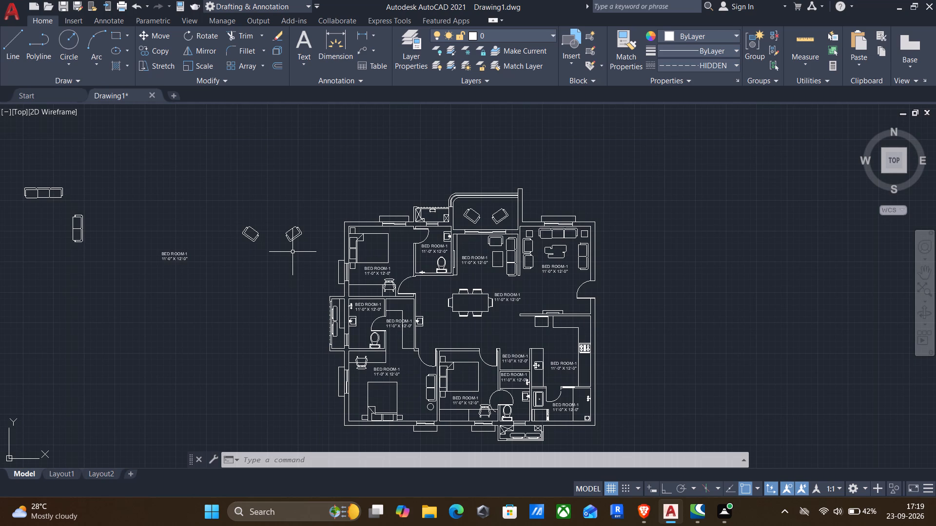
pyautogui.moveTo(331, 292); pyautogui.dragTo(406, 303, button='middle')
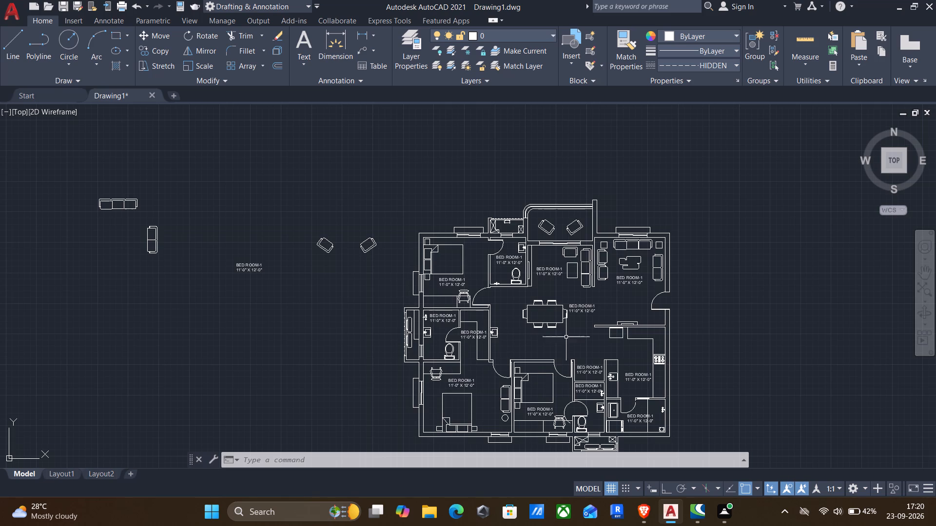
pyautogui.moveTo(630, 321); pyautogui.dragTo(565, 293, button='middle')
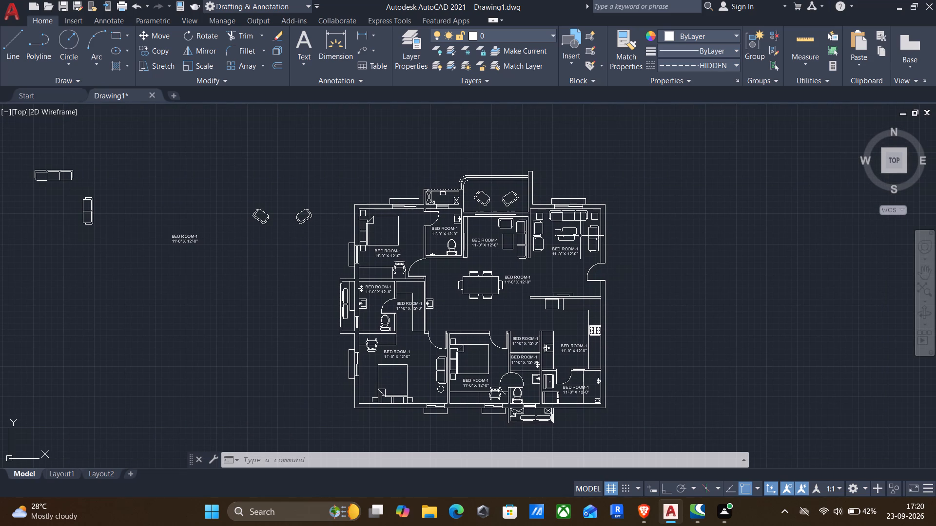
# Set the current linetype to ByLayer.
pyautogui.scroll(1, 580, 236)
pyautogui.moveTo(580, 237); pyautogui.dragTo(537, 258, button='middle')
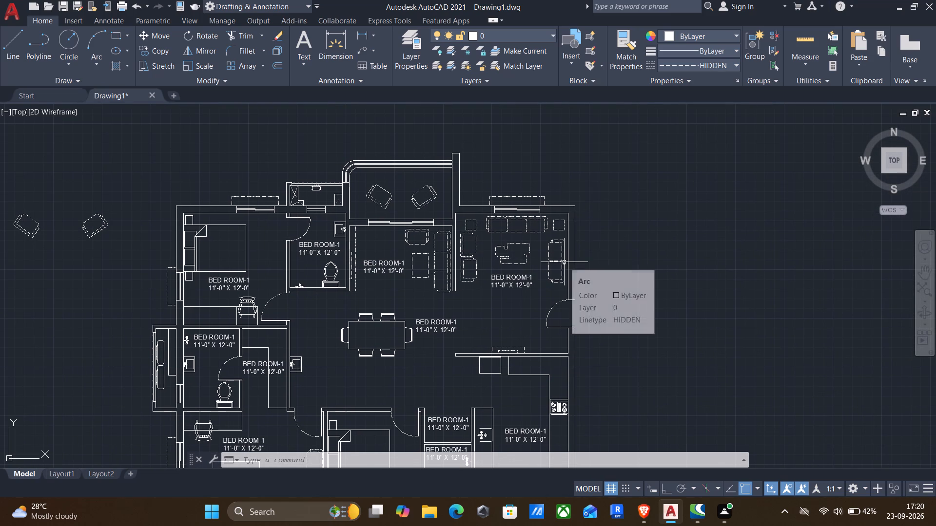
pyautogui.click(702, 65)
pyautogui.click(696, 82)
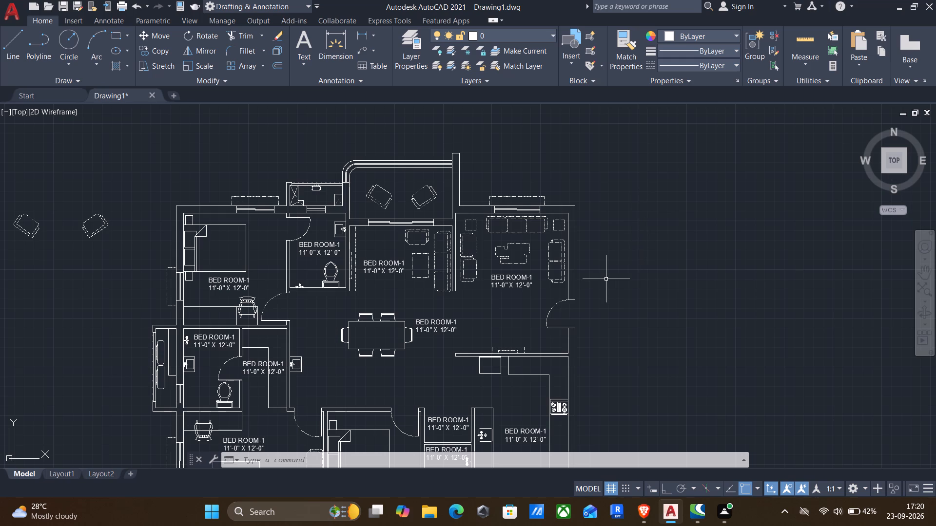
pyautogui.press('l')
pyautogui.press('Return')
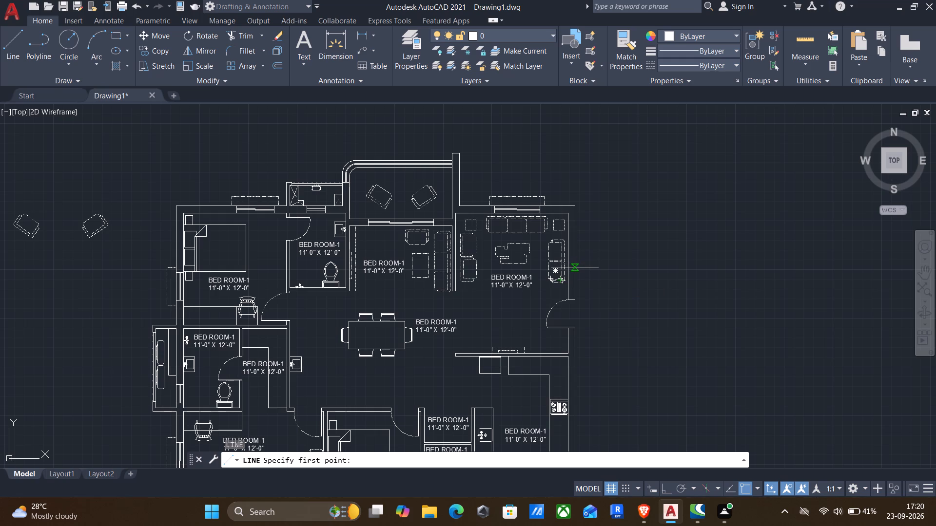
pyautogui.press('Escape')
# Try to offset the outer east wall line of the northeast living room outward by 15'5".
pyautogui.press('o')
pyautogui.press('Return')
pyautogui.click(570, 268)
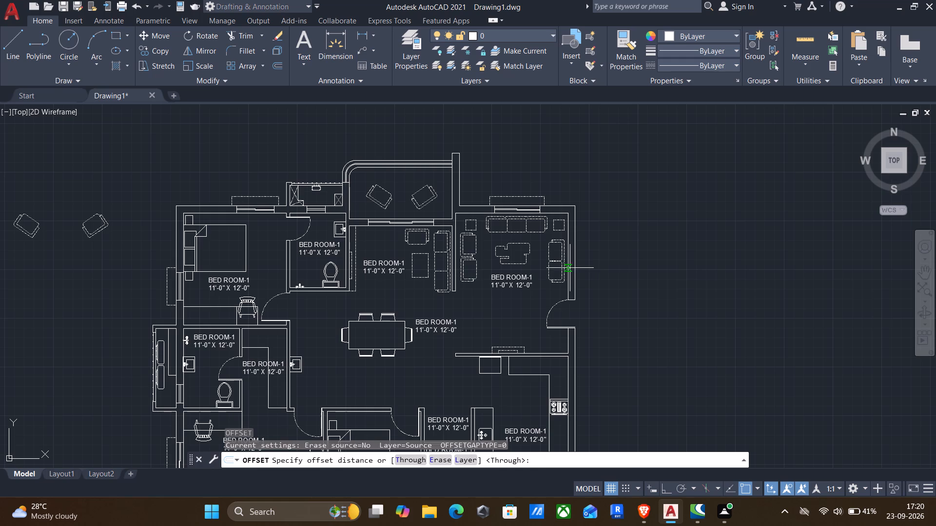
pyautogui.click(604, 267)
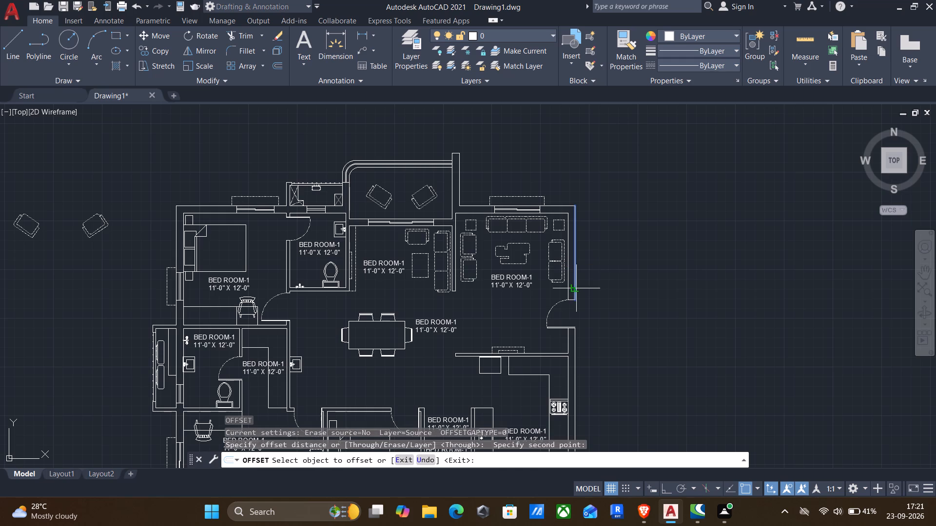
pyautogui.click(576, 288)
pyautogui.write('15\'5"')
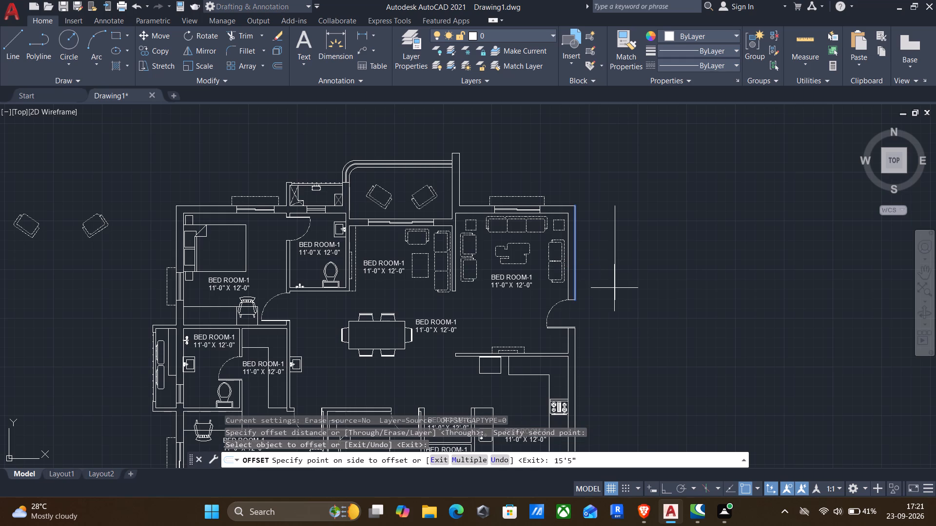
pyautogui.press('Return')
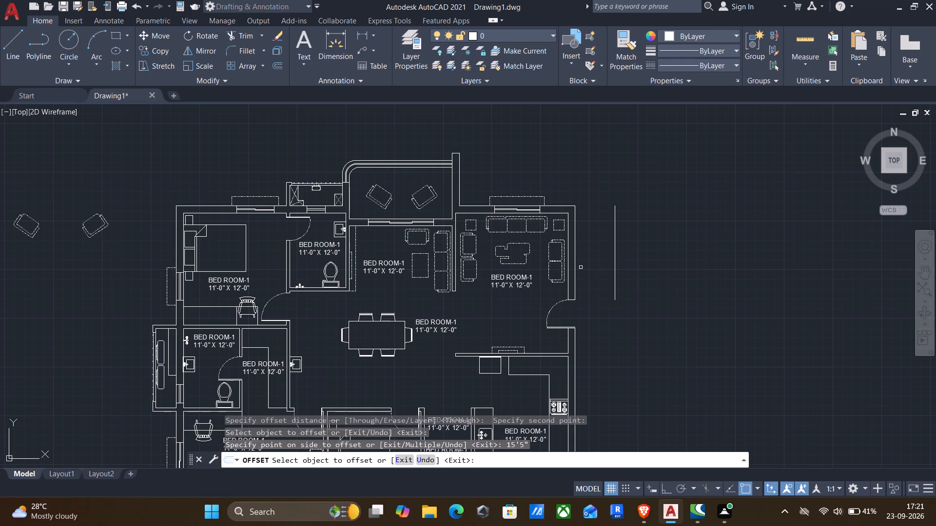
# Measure the gap between the outer east wall line and its offset copy.
pyautogui.moveTo(814, 38); pyautogui.dragTo(800, 52)
pyautogui.click(808, 36)
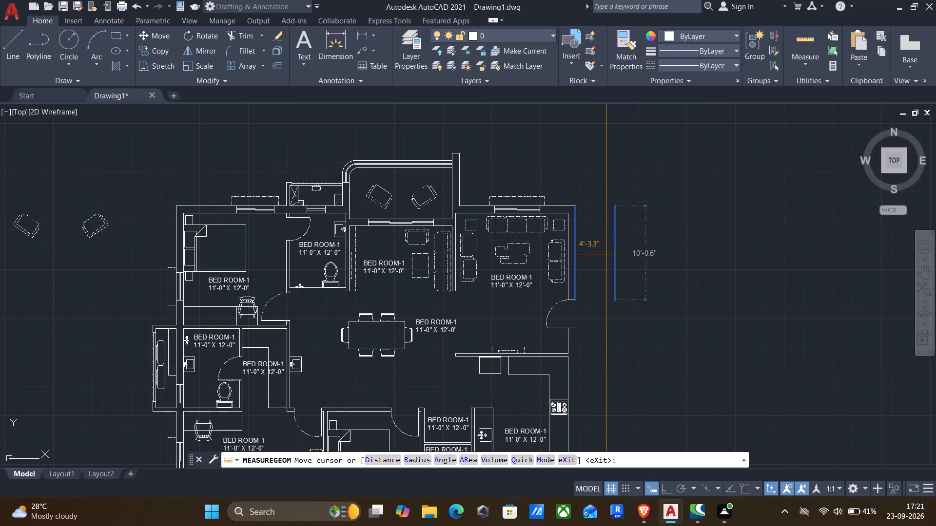
pyautogui.press('Escape')
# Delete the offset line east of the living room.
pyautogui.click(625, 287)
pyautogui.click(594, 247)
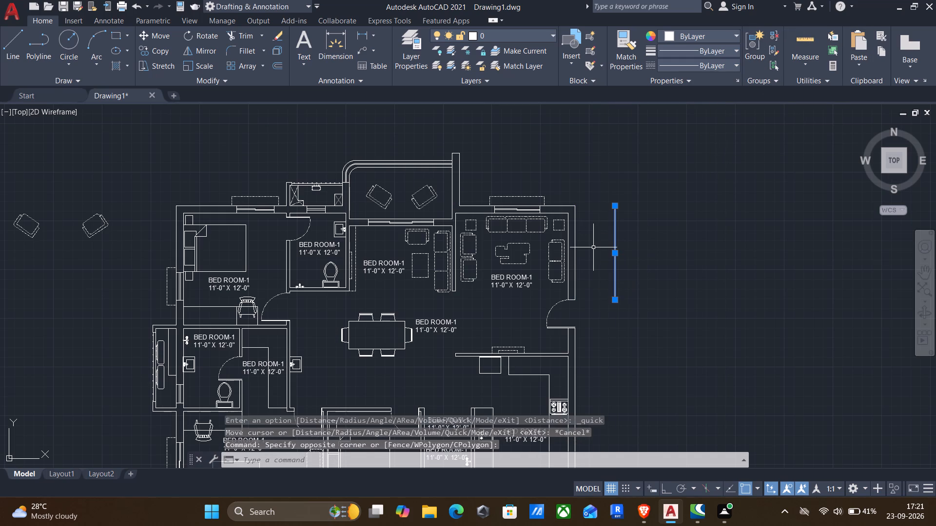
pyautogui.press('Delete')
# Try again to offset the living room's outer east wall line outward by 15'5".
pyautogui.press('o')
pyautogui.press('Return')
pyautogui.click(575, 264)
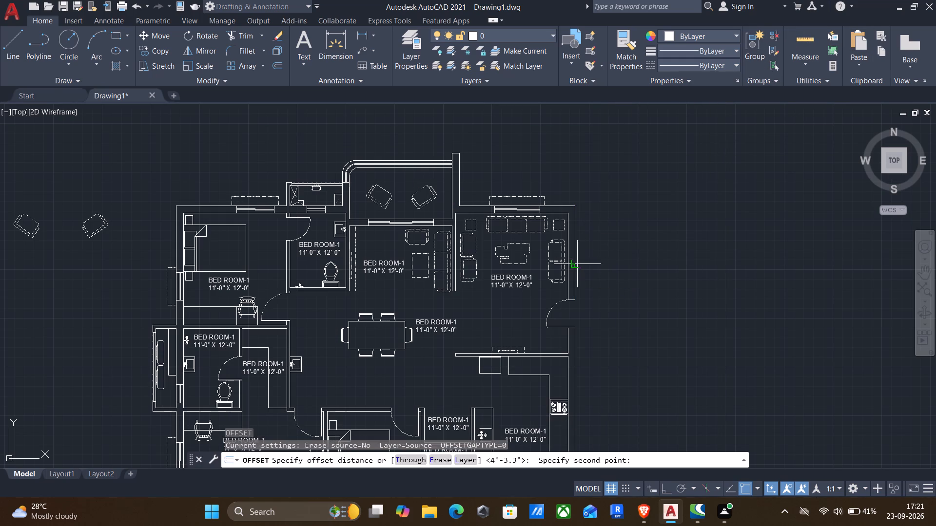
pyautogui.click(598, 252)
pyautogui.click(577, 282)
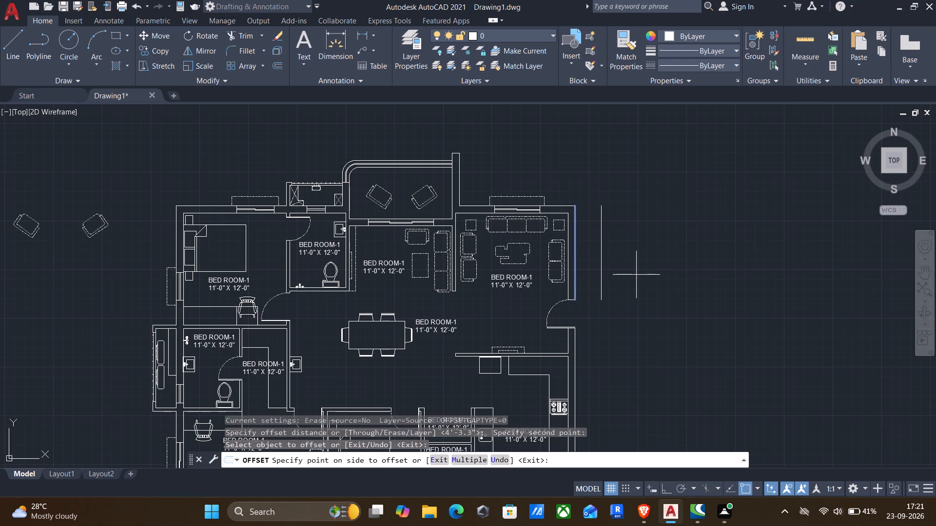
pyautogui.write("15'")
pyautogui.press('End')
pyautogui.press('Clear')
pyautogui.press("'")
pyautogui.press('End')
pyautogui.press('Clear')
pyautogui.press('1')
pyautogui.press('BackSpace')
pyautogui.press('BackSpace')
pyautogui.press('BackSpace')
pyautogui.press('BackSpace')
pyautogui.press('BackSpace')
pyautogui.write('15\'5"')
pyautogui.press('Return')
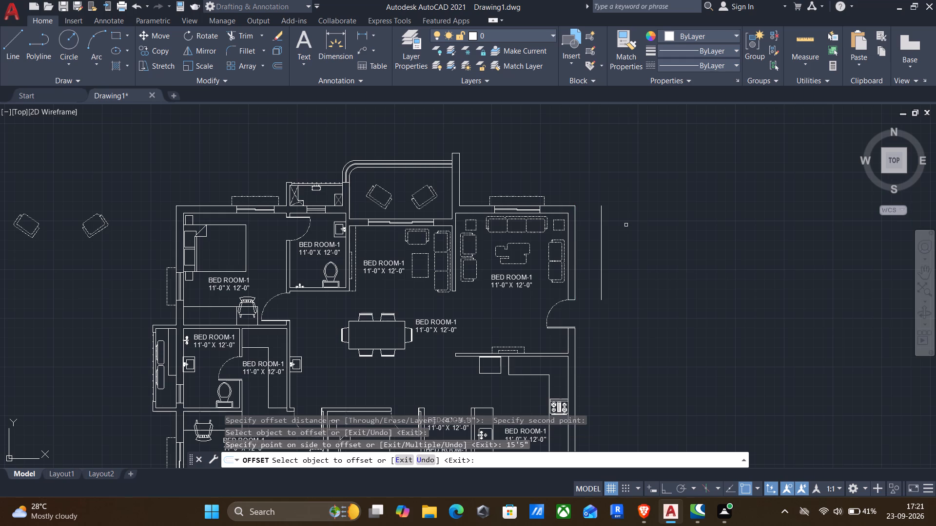
# Turn on dynamic input and leave the Offset command.
pyautogui.click(647, 489)
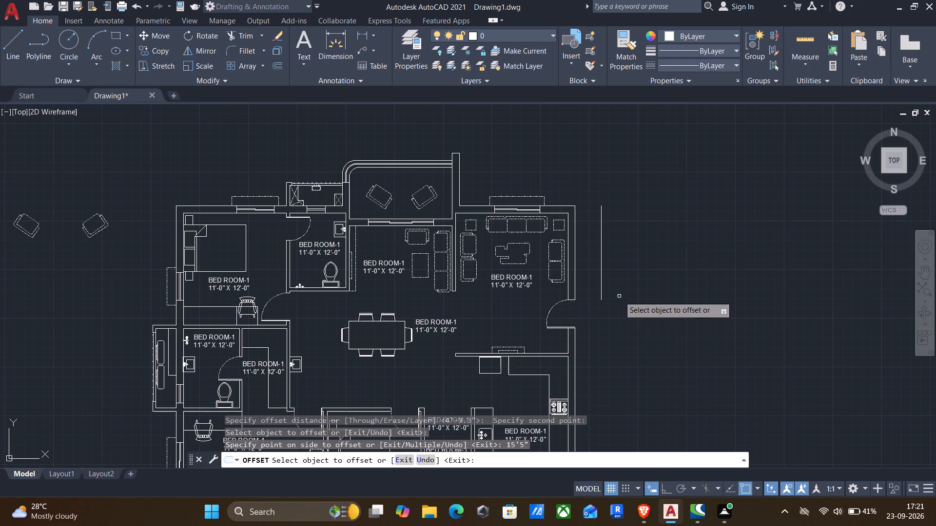
pyautogui.press('Escape')
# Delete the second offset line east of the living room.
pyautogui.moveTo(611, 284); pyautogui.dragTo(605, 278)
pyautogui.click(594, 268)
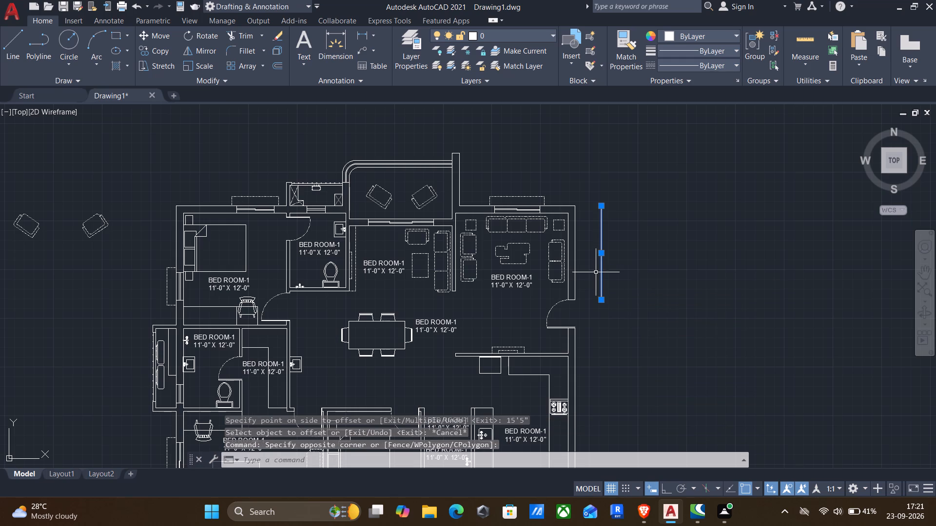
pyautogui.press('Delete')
# Offset the outer east wall line above the entrance door 15'5" to the east, with dynamic input on.
pyautogui.press('o')
pyautogui.press('Return')
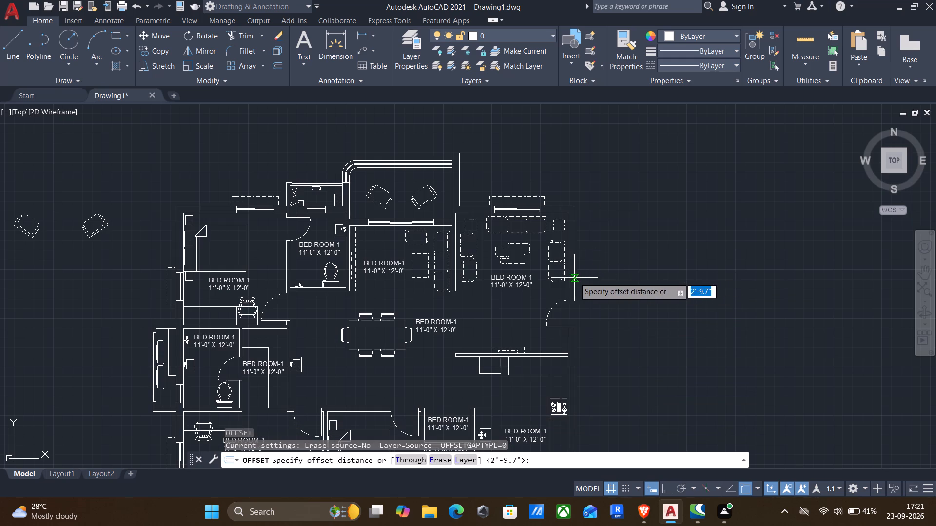
pyautogui.click(574, 278)
pyautogui.click(596, 267)
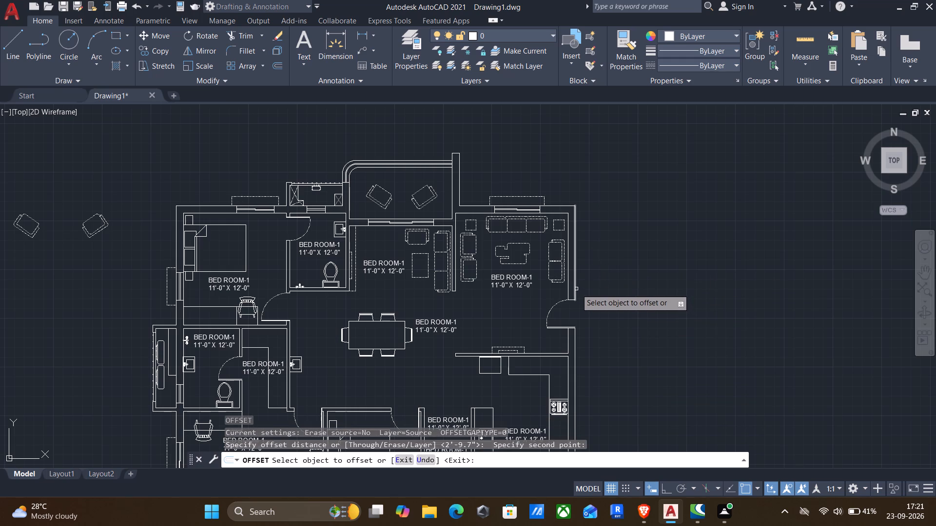
pyautogui.click(576, 289)
pyautogui.press('1')
pyautogui.write("5'")
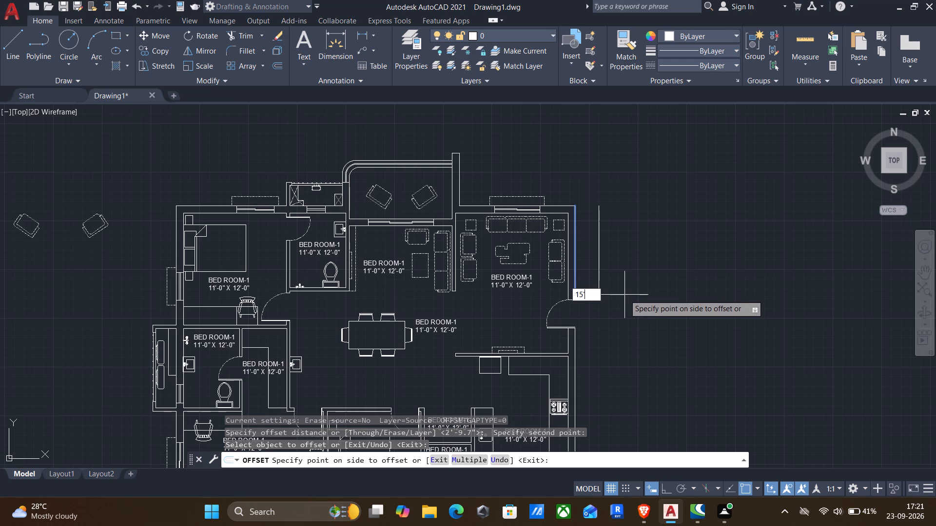
pyautogui.write('5"')
pyautogui.press('Return')
pyautogui.moveTo(628, 302); pyautogui.dragTo(628, 304, button='middle')
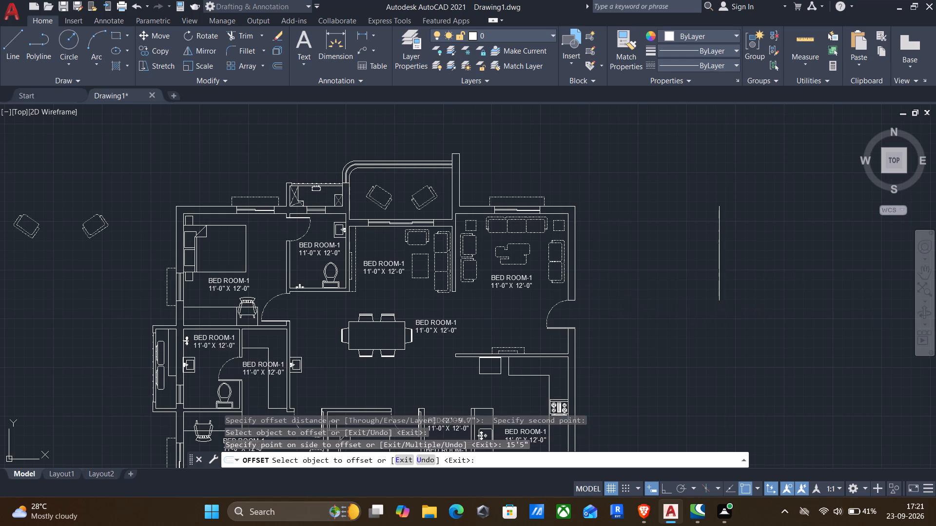
pyautogui.moveTo(628, 304); pyautogui.dragTo(442, 253, button='middle')
pyautogui.scroll(-1, 463, 252)
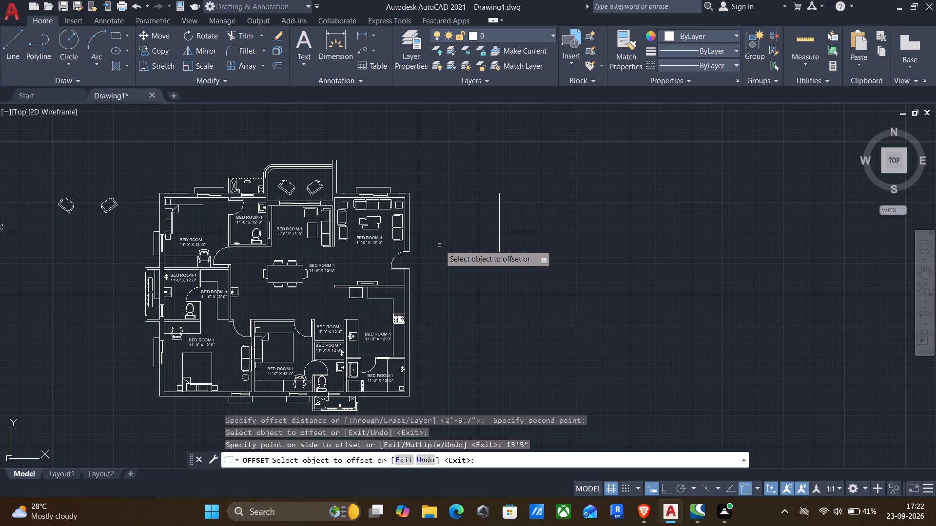
# With Ortho on, draw a horizontal line from the living room's outer east wall across to the offset vertical line.
pyautogui.press('Escape')
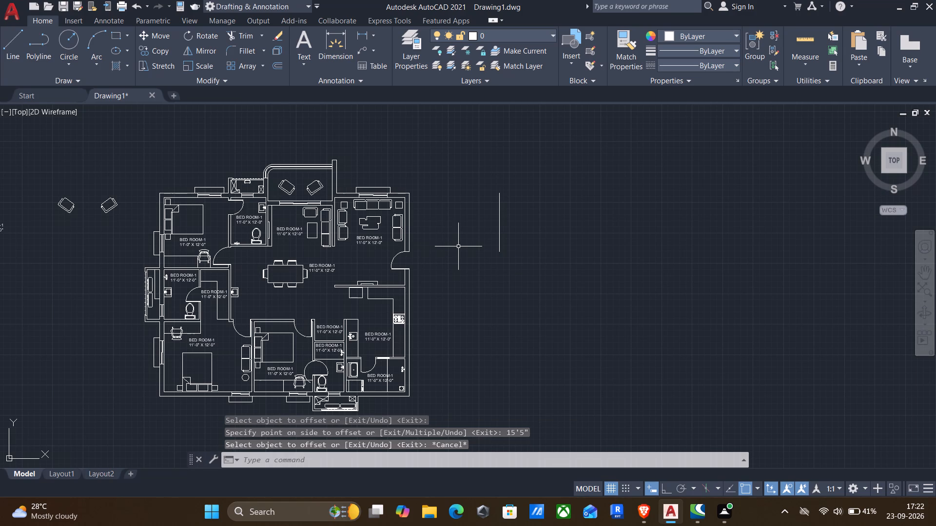
pyautogui.press('l')
pyautogui.press('Return')
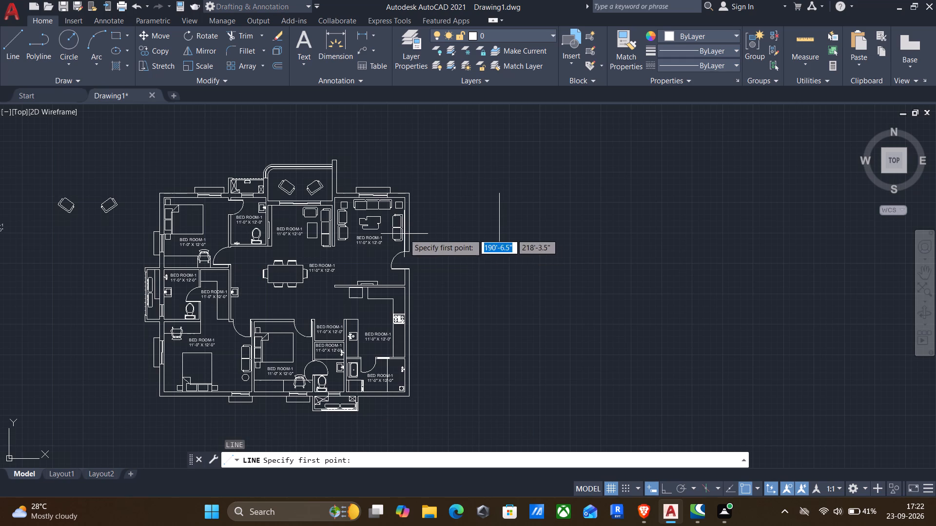
pyautogui.scroll(3, 412, 217)
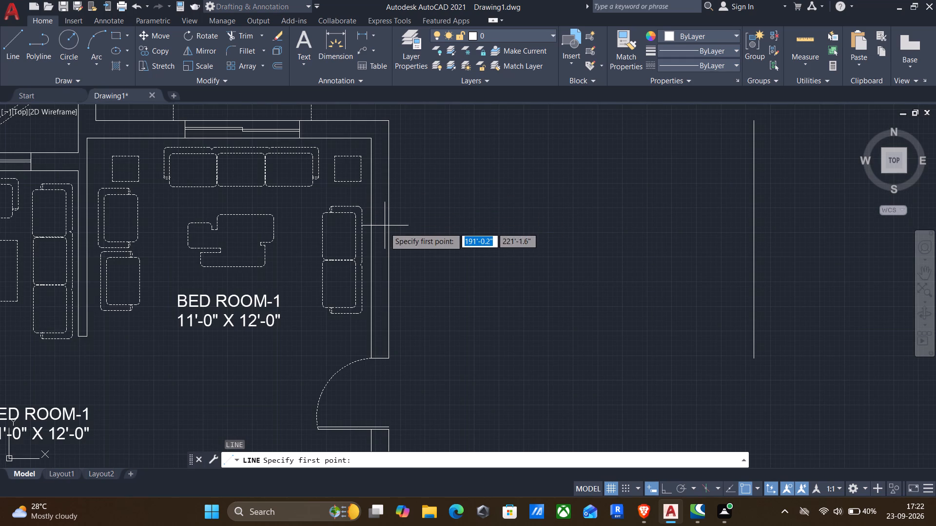
pyautogui.click(390, 236)
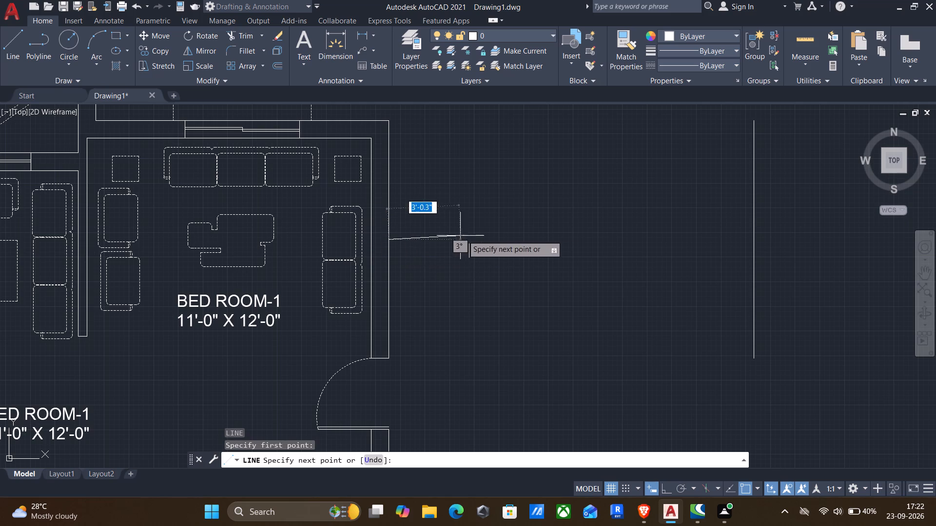
pyautogui.press('F8')
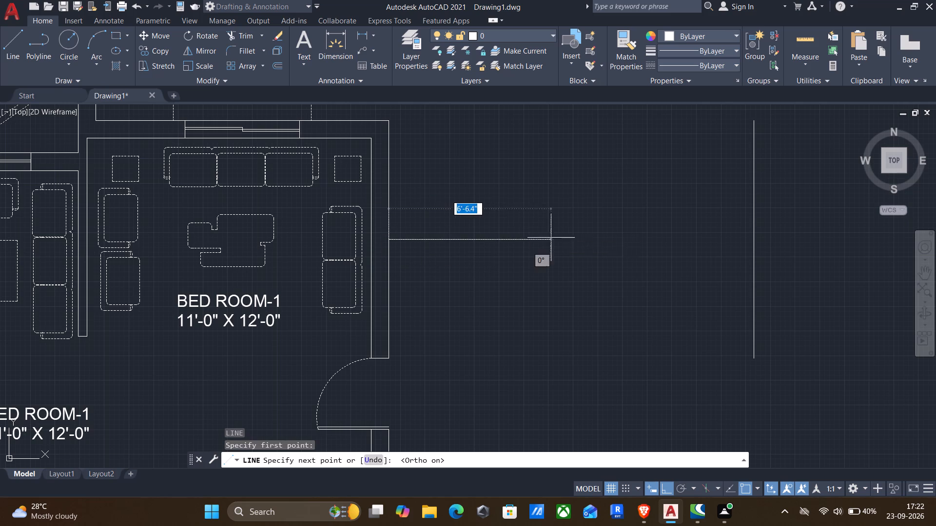
pyautogui.moveTo(588, 245); pyautogui.dragTo(481, 253, button='middle')
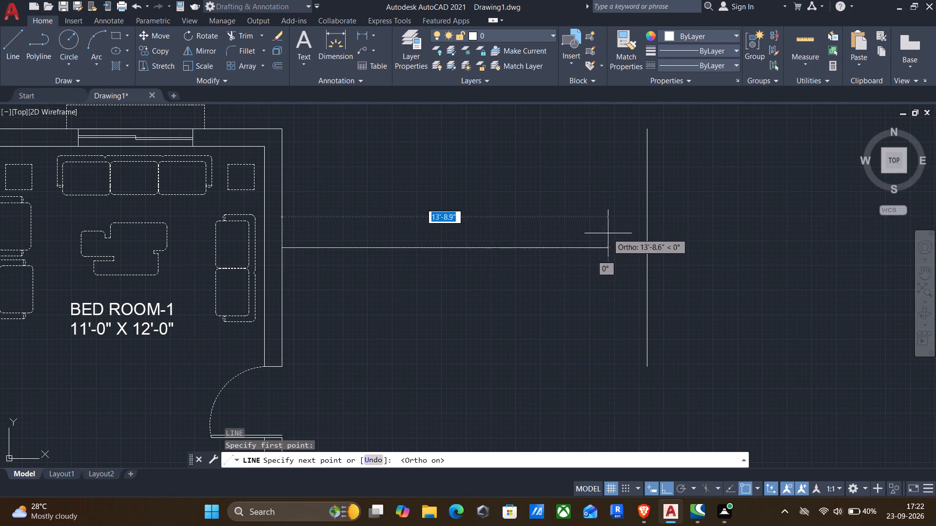
pyautogui.click(648, 251)
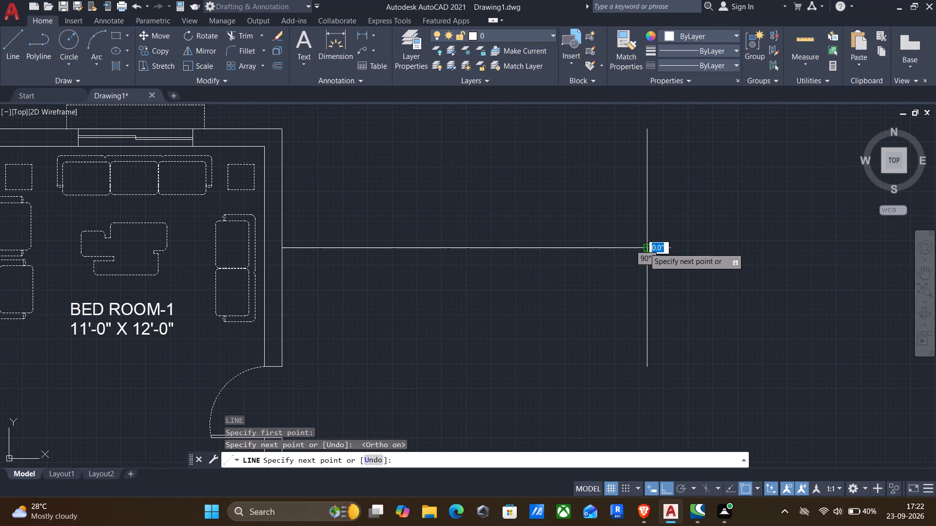
pyautogui.press('Return')
# Offset the new horizontal line 9" to the north to form a cross wall.
pyautogui.press('o')
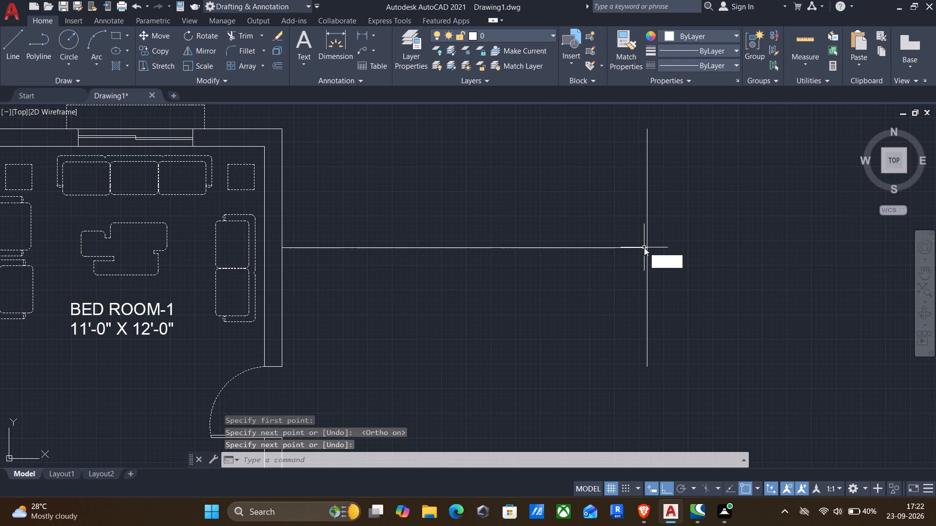
pyautogui.press('Return')
pyautogui.moveTo(587, 293); pyautogui.dragTo(588, 281)
pyautogui.moveTo(591, 204); pyautogui.dragTo(584, 225)
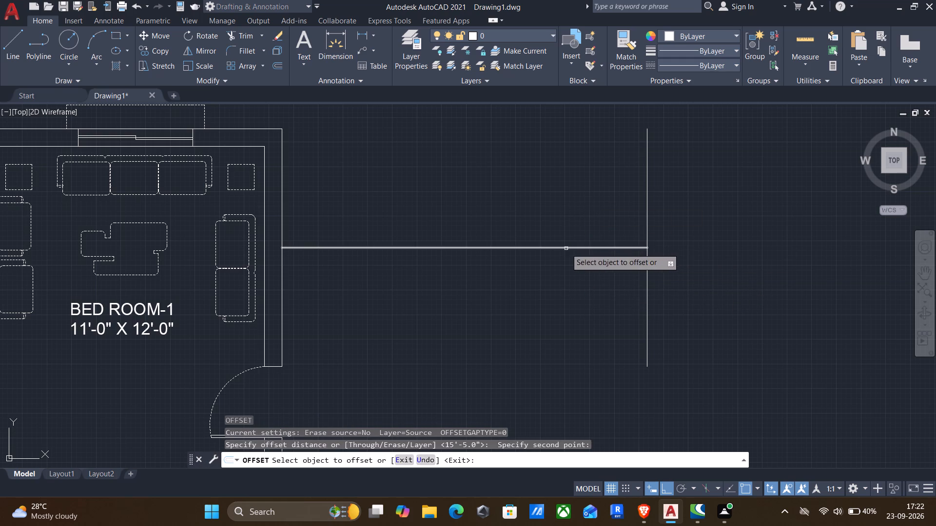
pyautogui.click(566, 249)
pyautogui.write('9"')
pyautogui.press('Return')
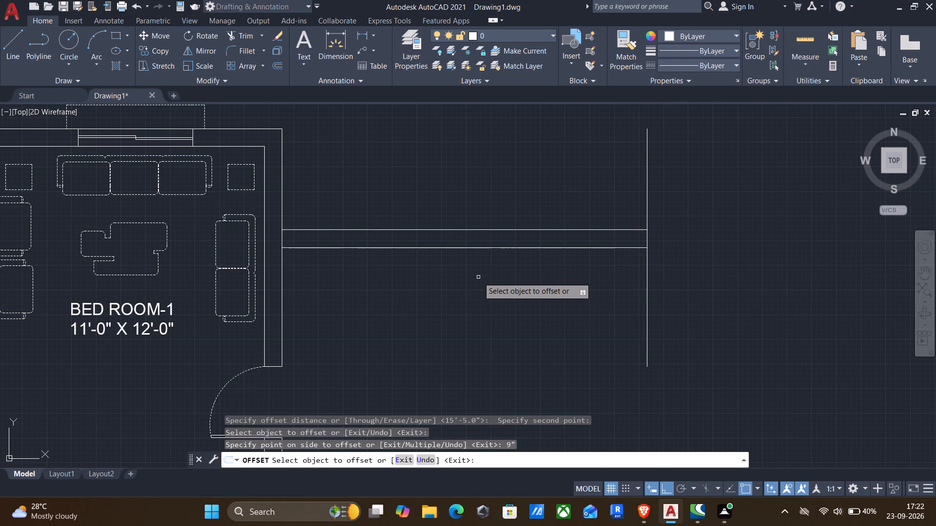
# Offset the vertical line at the cross wall's east end 9" to the east.
pyautogui.moveTo(478, 277); pyautogui.dragTo(423, 259, button='middle')
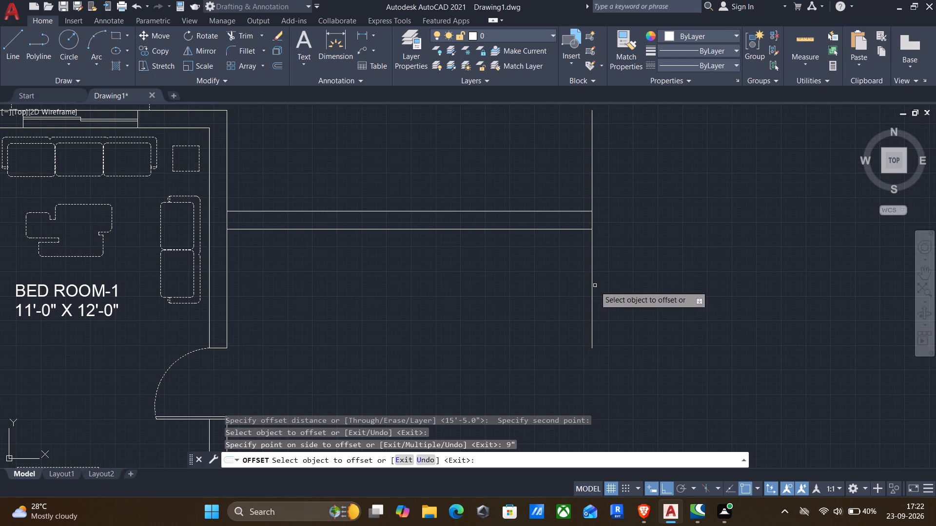
pyautogui.click(590, 289)
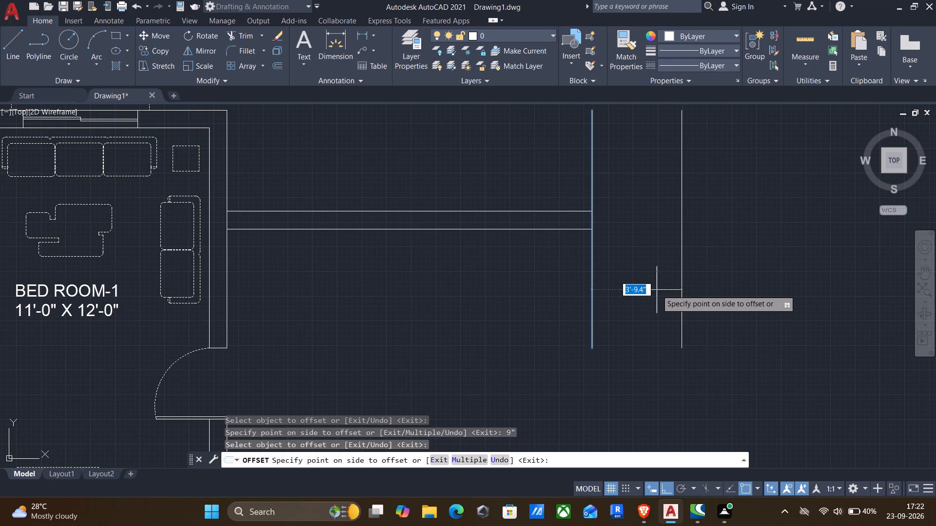
pyautogui.write('9"')
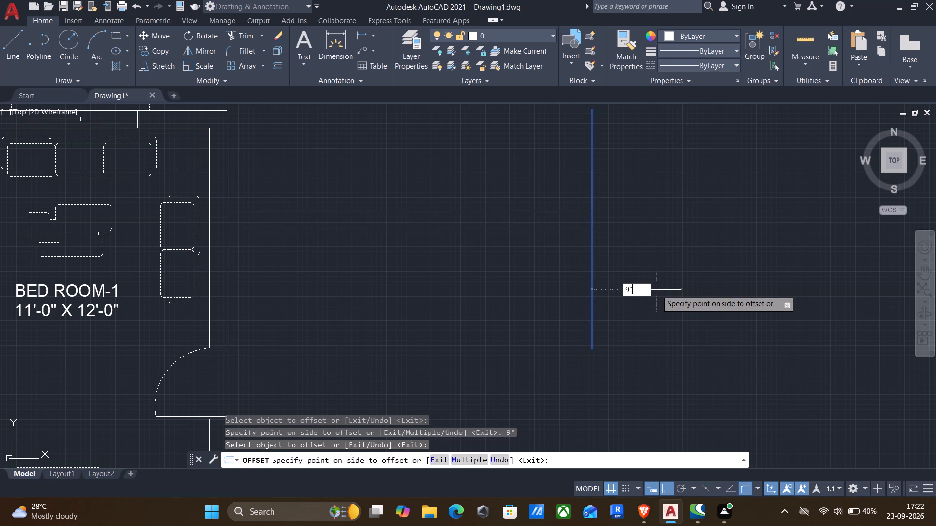
pyautogui.press('Return')
pyautogui.moveTo(650, 284); pyautogui.dragTo(606, 296, button='middle')
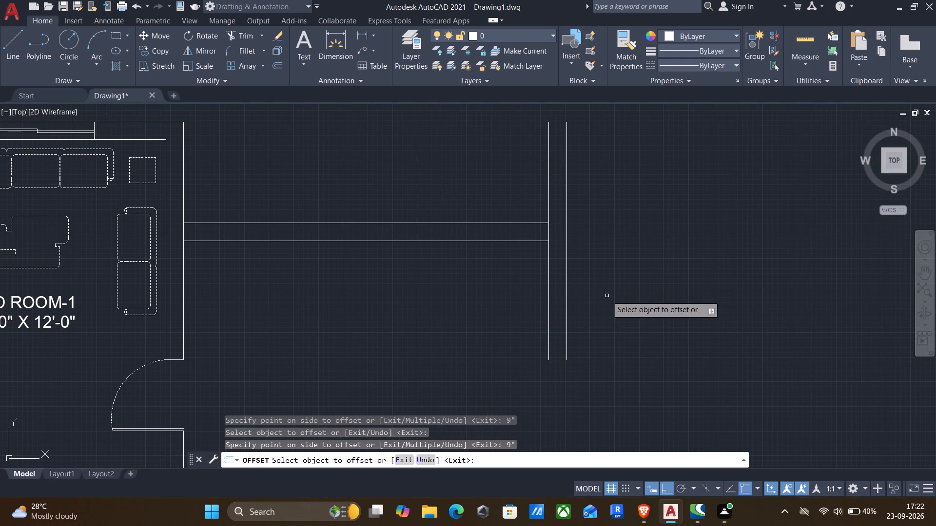
pyautogui.press('Escape')
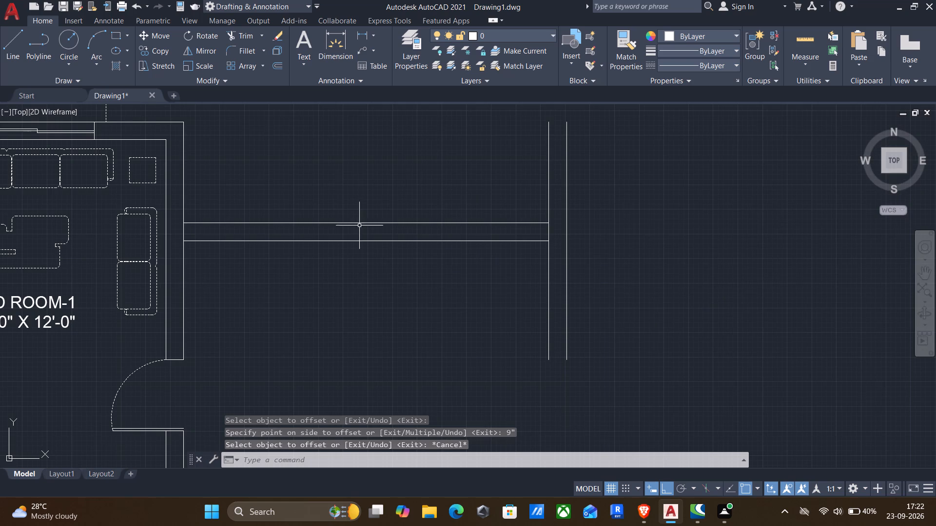
# Draw a horizontal line from just below the living room's outer northeast corner to the inner line of the new east wall.
pyautogui.moveTo(359, 228); pyautogui.dragTo(425, 296, button='middle')
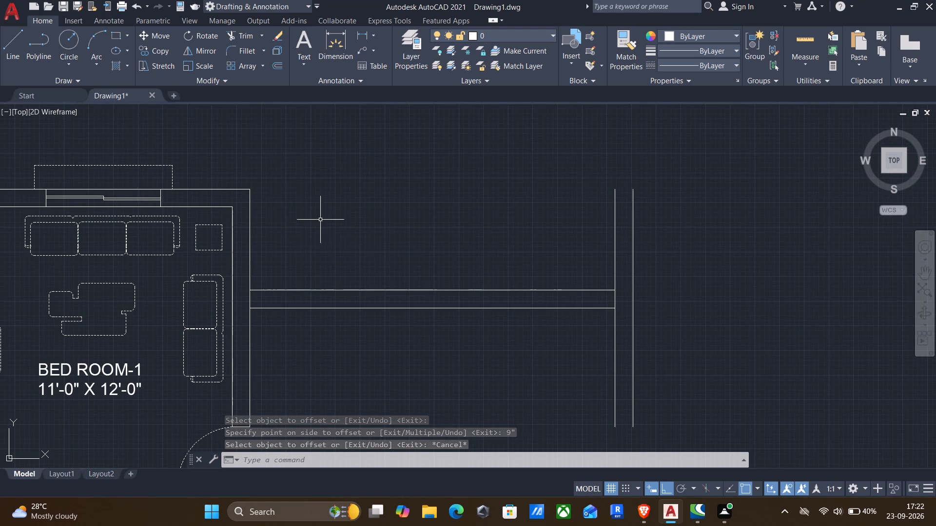
pyautogui.moveTo(317, 221); pyautogui.dragTo(360, 257, button='middle')
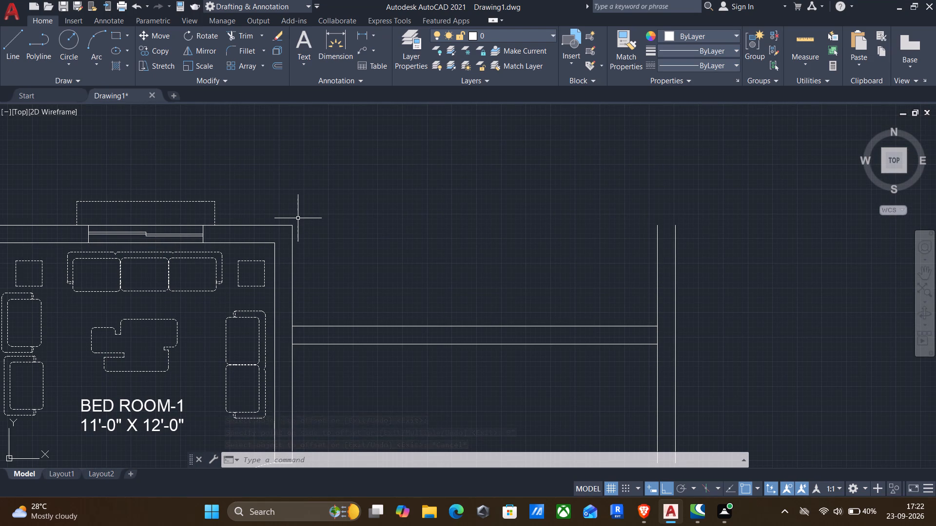
pyautogui.press('l')
pyautogui.press('Return')
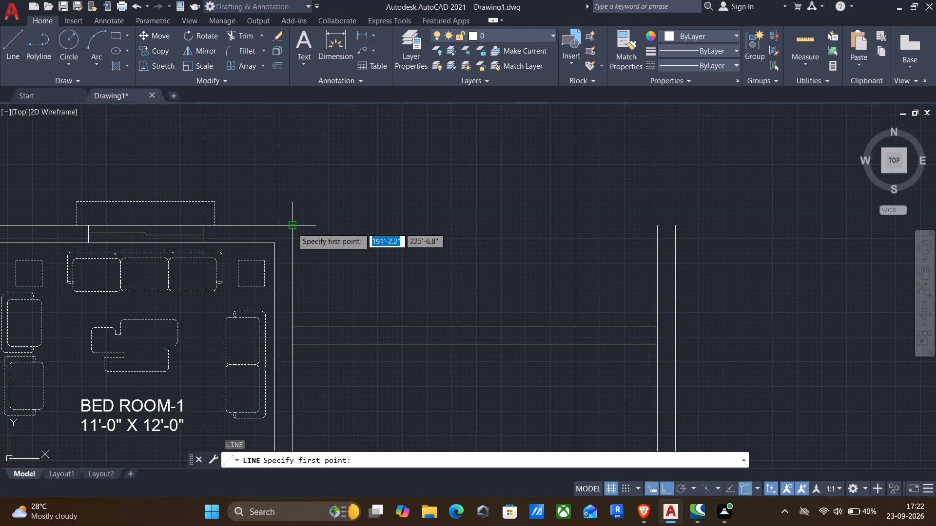
pyautogui.scroll(2, 292, 227)
pyautogui.click(287, 252)
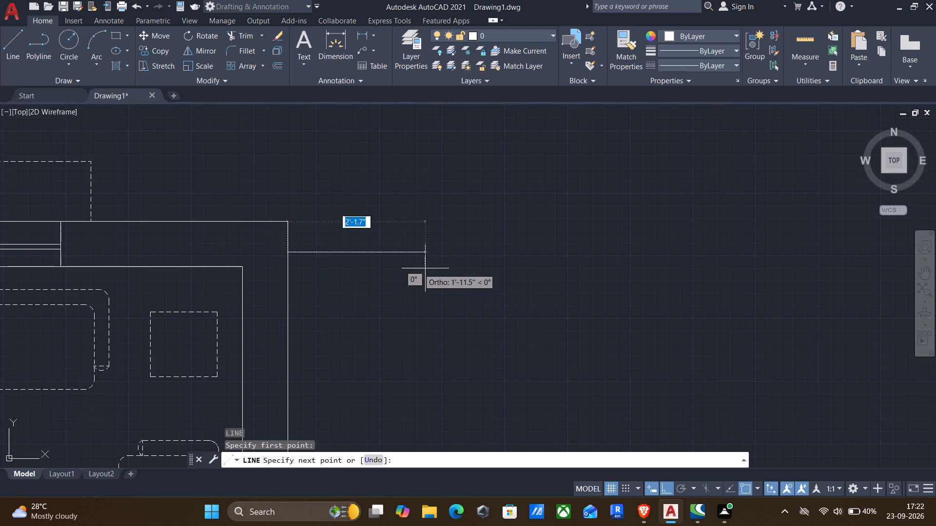
pyautogui.moveTo(461, 272); pyautogui.dragTo(245, 251, button='middle')
pyautogui.scroll(-1, 312, 253)
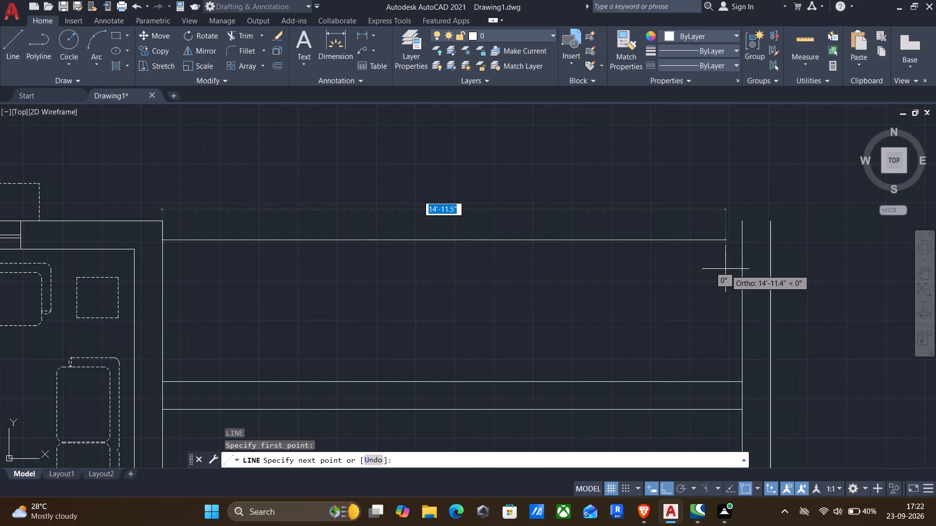
pyautogui.click(745, 238)
pyautogui.press('Return')
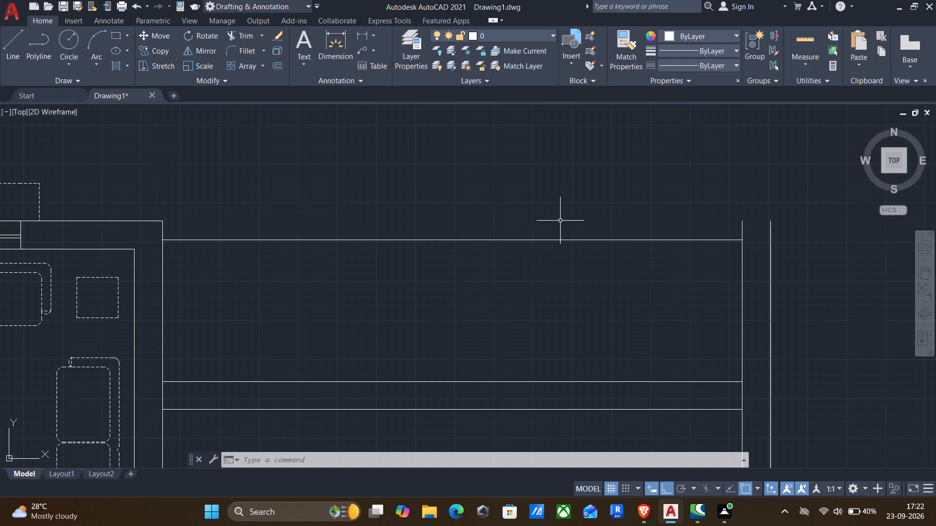
# Extend both cross wall lines east to the outer line of the new vertical wall.
pyautogui.moveTo(560, 243); pyautogui.dragTo(481, 188, button='middle')
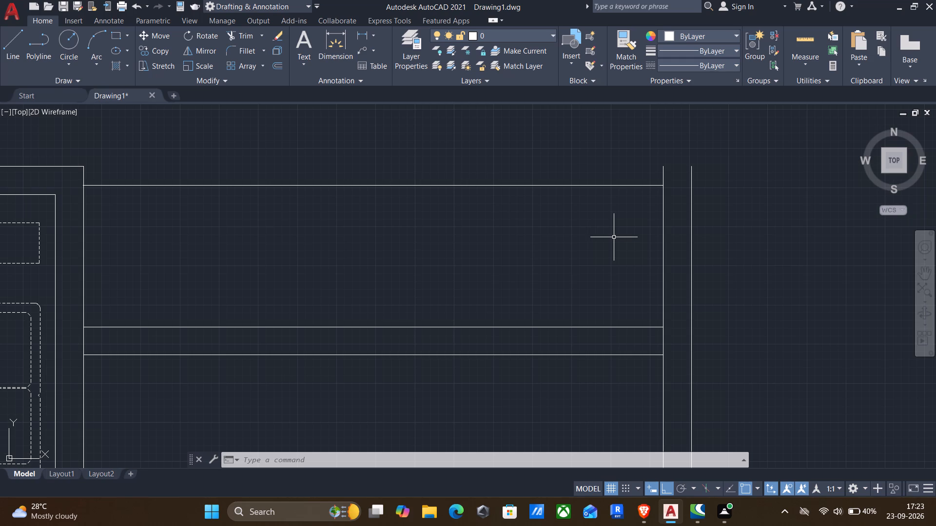
pyautogui.moveTo(613, 238); pyautogui.dragTo(527, 235, button='middle')
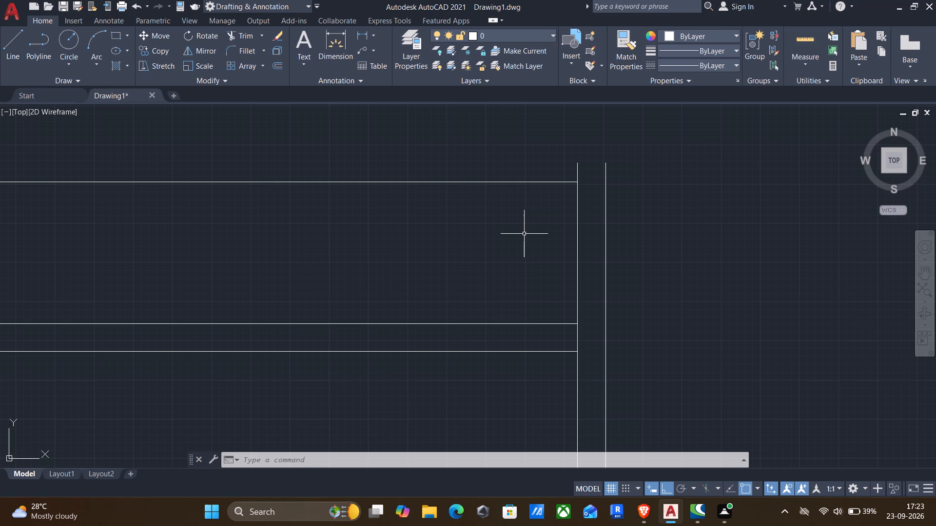
pyautogui.moveTo(521, 259); pyautogui.dragTo(516, 248, button='middle')
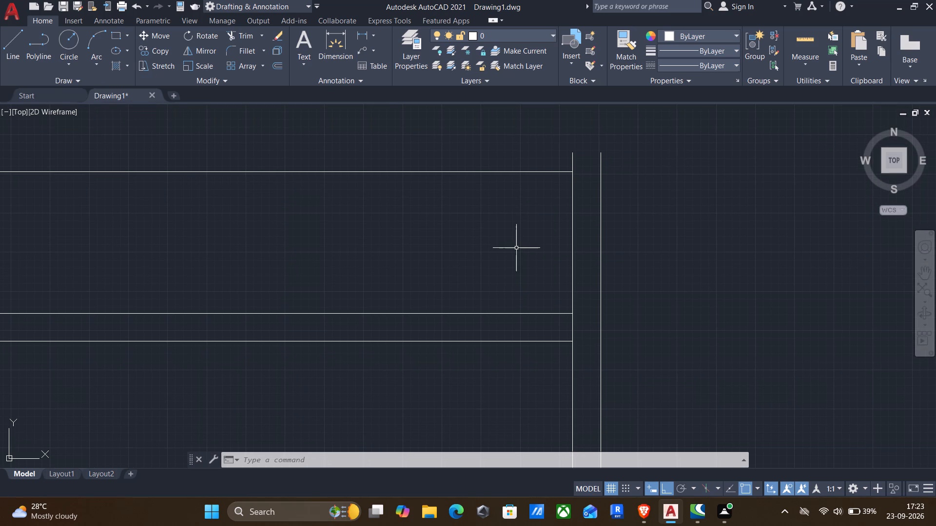
pyautogui.write('EX')
pyautogui.press('Return')
pyautogui.moveTo(486, 357); pyautogui.dragTo(514, 270)
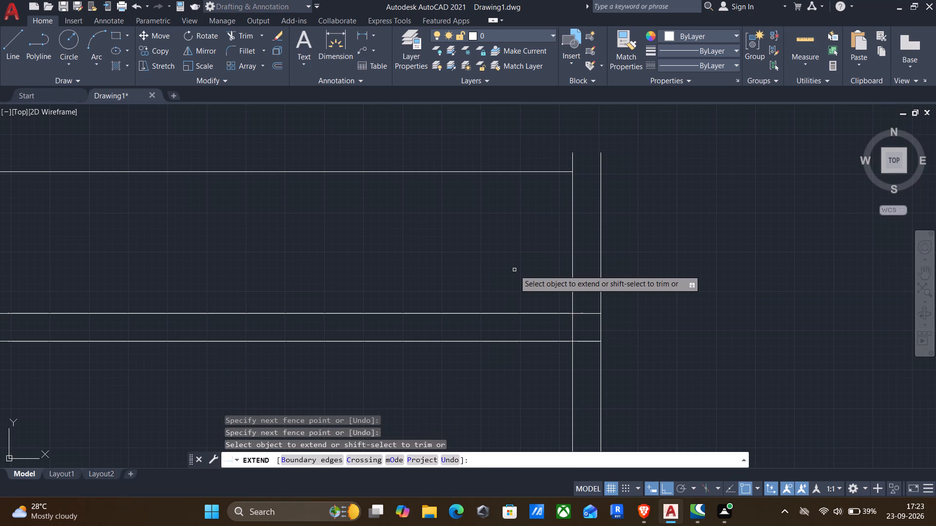
pyautogui.press('Escape')
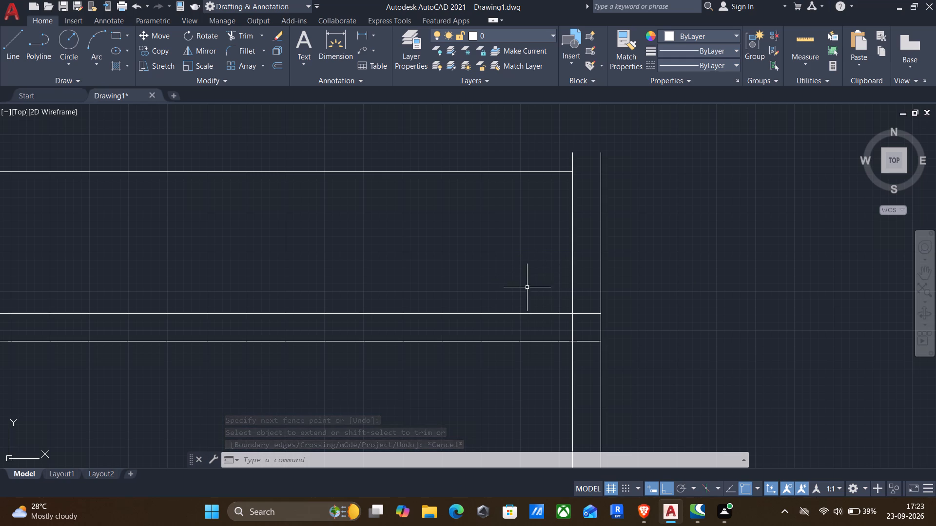
# Offset the outer line of the new vertical wall 9'3" to the east.
pyautogui.press('o')
pyautogui.press('Return')
pyautogui.click(601, 279)
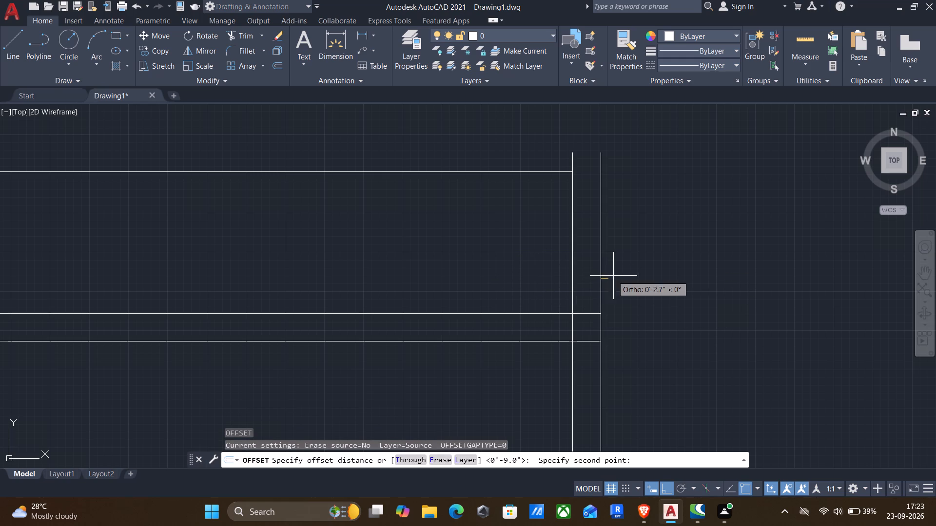
pyautogui.click(622, 273)
pyautogui.click(600, 290)
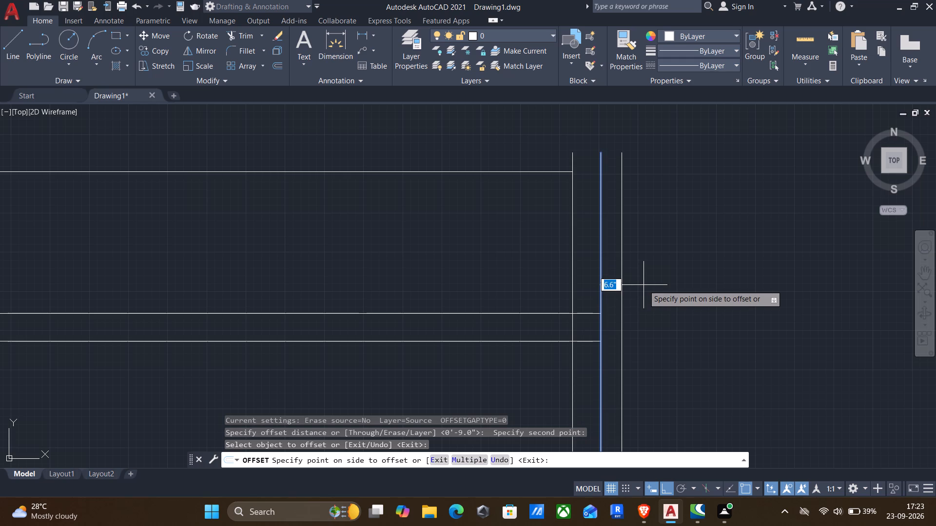
pyautogui.write("9'")
pyautogui.write('3"')
pyautogui.press('Return')
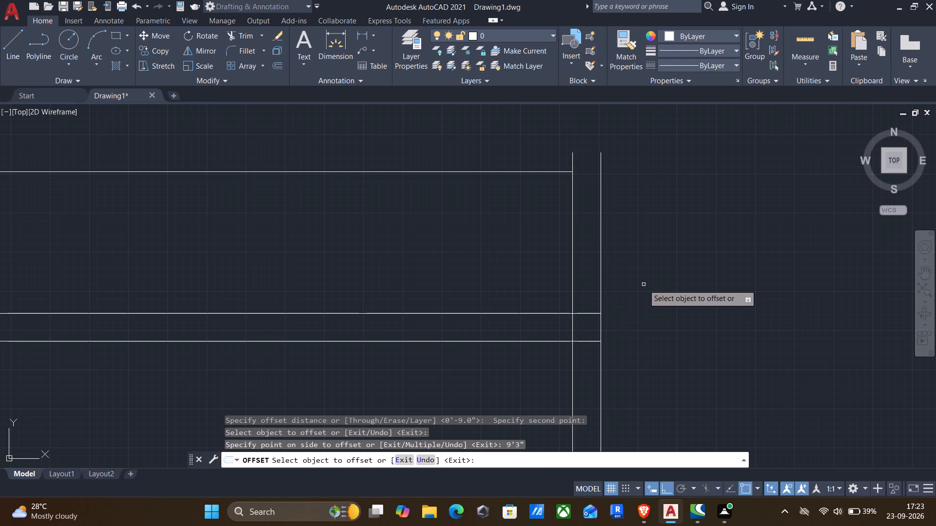
# Offset the new easternmost vertical line 4.5" to the east.
pyautogui.moveTo(643, 286); pyautogui.dragTo(277, 298, button='middle')
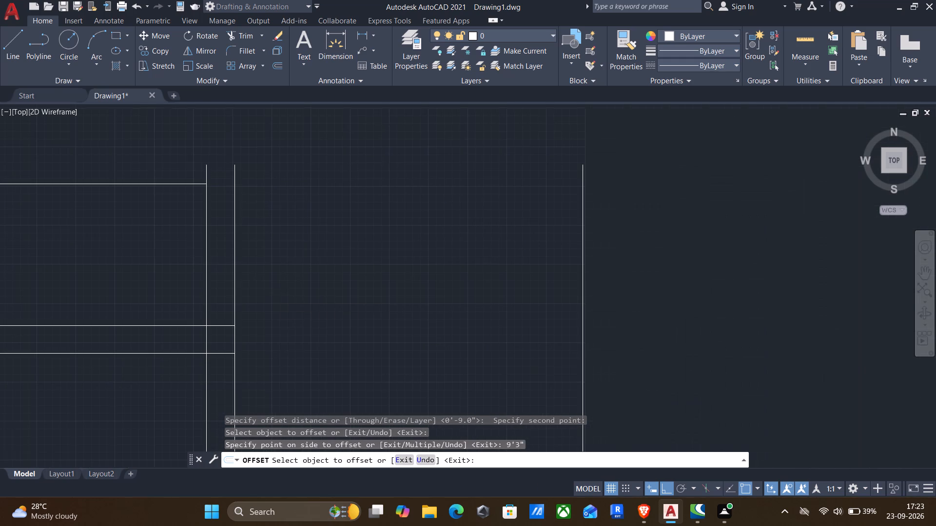
pyautogui.click(584, 342)
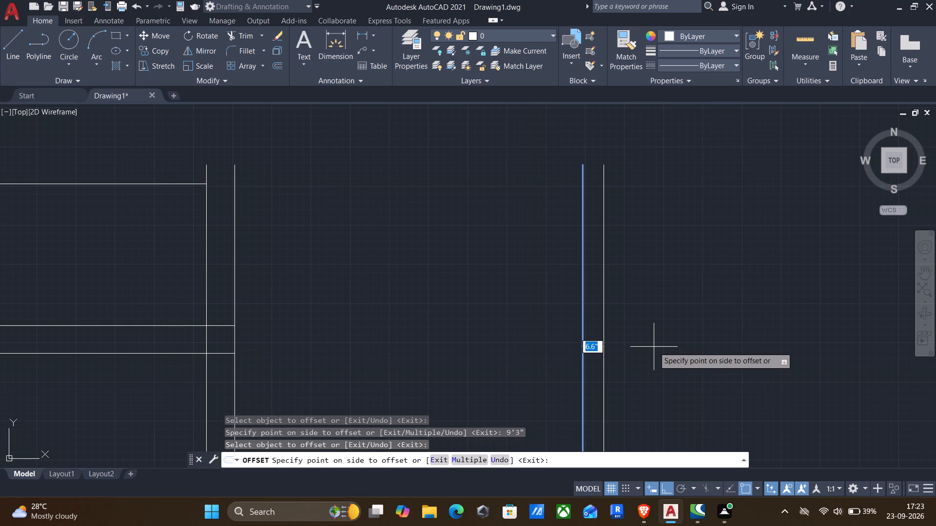
pyautogui.press('4')
pyautogui.press('.')
pyautogui.write('5"')
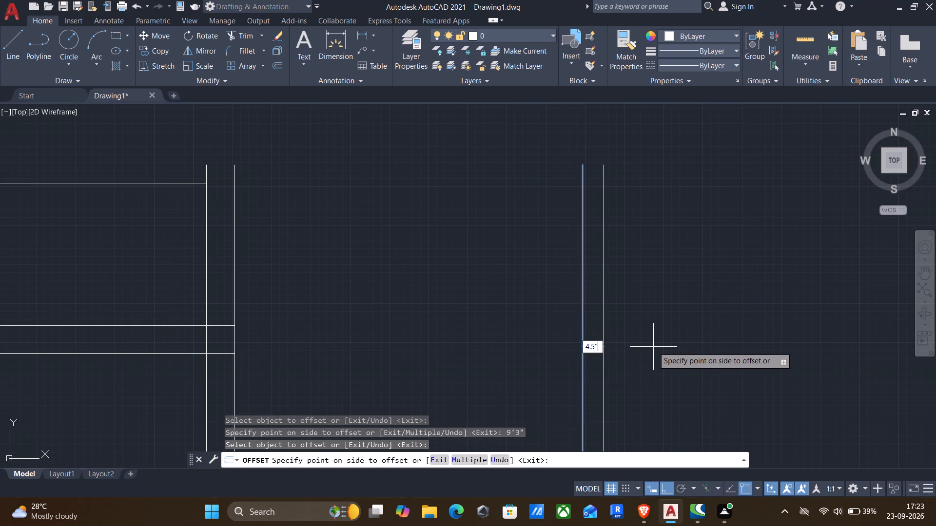
pyautogui.press('Return')
pyautogui.moveTo(458, 340); pyautogui.dragTo(566, 364, button='middle')
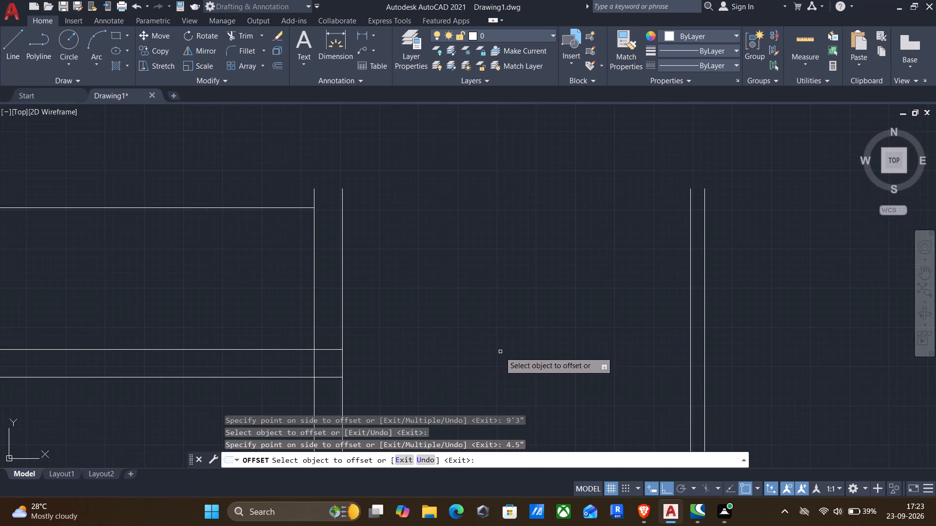
pyautogui.moveTo(499, 352); pyautogui.dragTo(604, 331, button='middle')
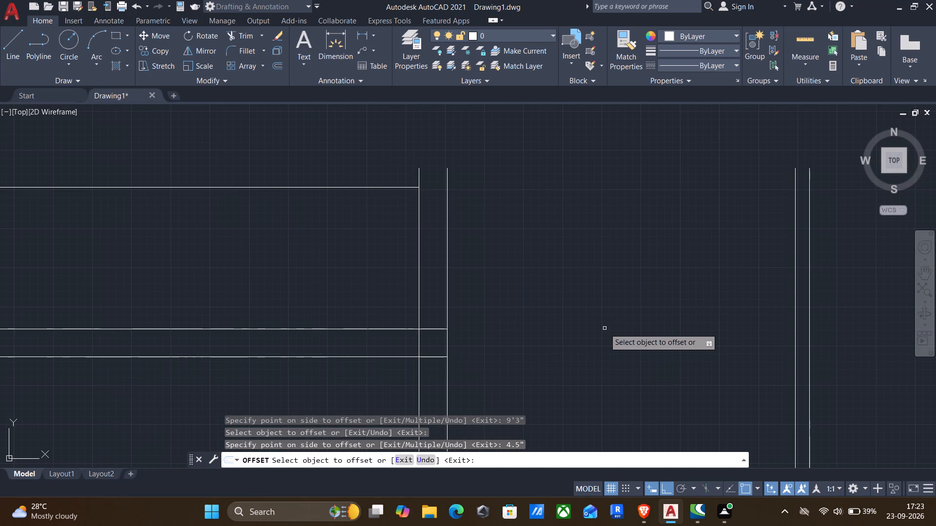
pyautogui.press('Return')
# Draw a horizontal line from the east end of the cross wall's lower line to the inner line of the new 4.5" wall.
pyautogui.press('l')
pyautogui.press('Return')
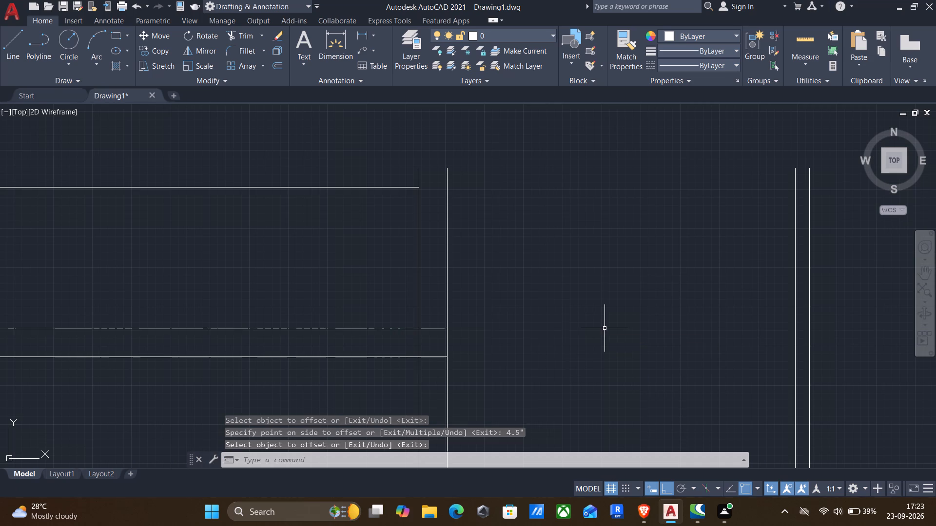
pyautogui.click(448, 356)
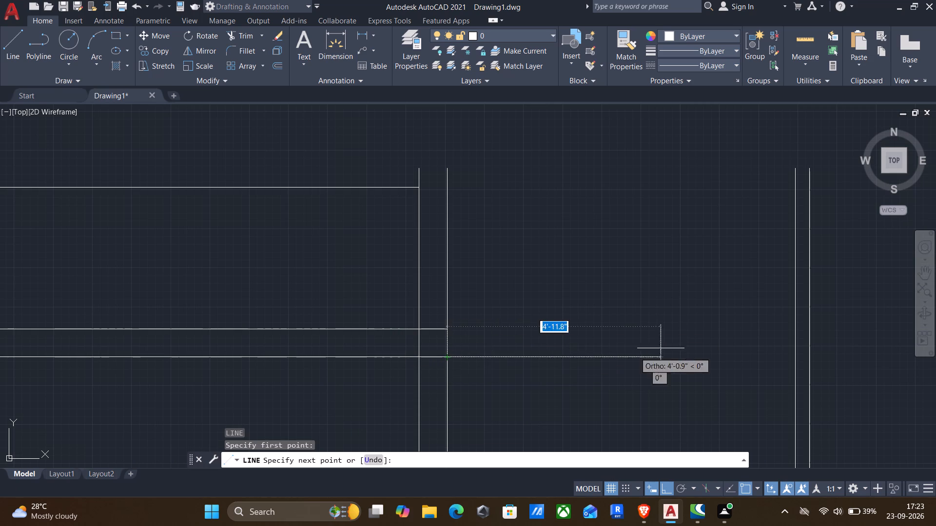
pyautogui.click(794, 358)
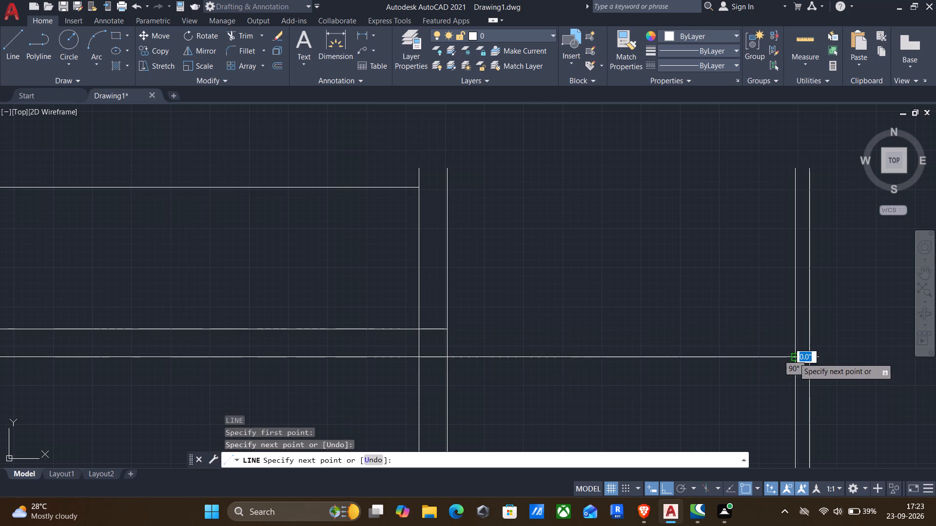
pyautogui.press('Return')
# Trim the crossing line segments where the cross wall meets the new 9" vertical wall, leaving an open junction.
pyautogui.scroll(-2, 706, 370)
pyautogui.moveTo(692, 374); pyautogui.dragTo(736, 373, button='middle')
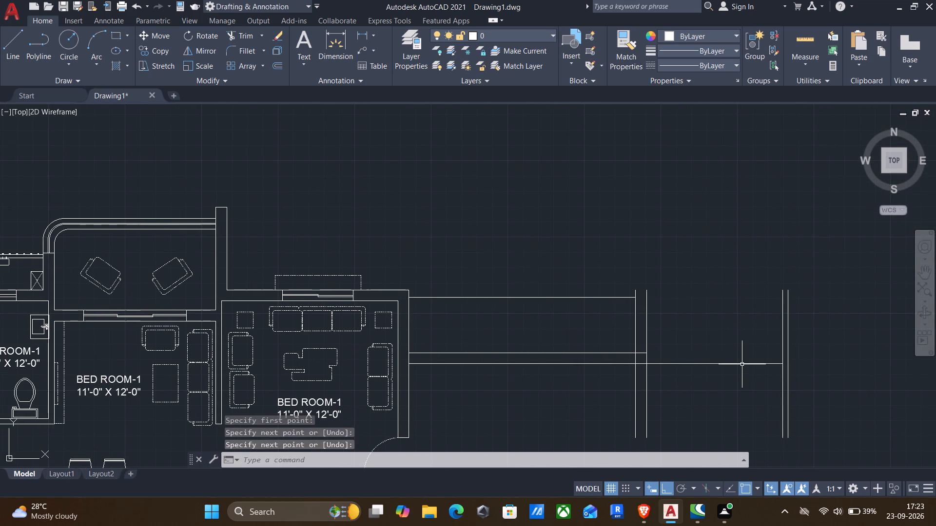
pyautogui.write('TR')
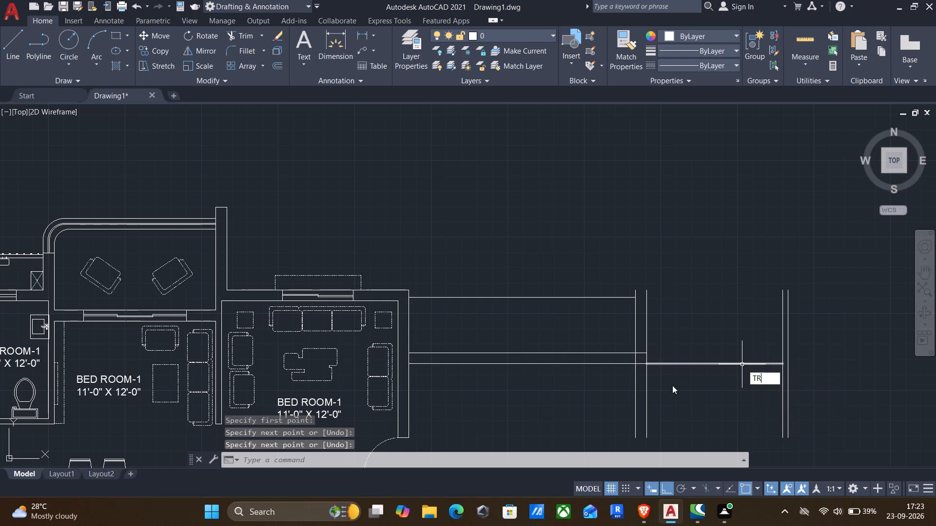
pyautogui.press('Return')
pyautogui.scroll(4, 631, 371)
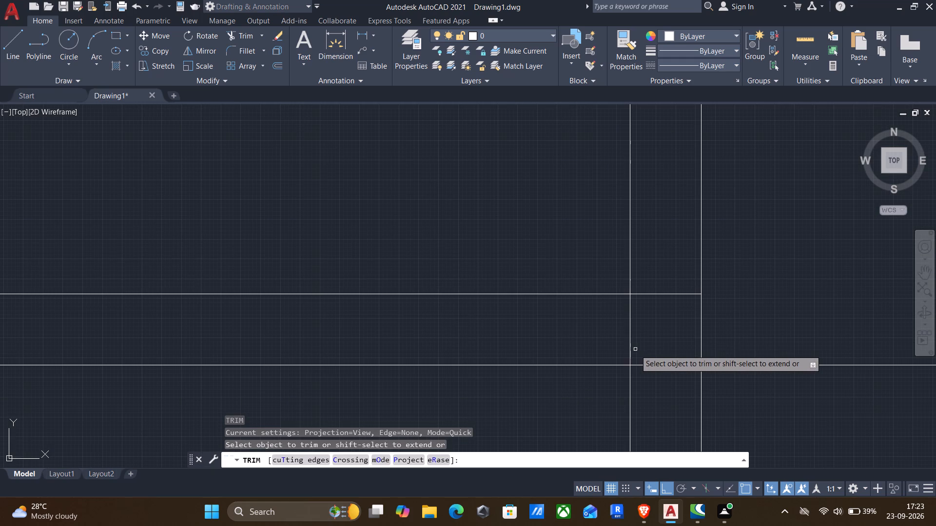
pyautogui.moveTo(620, 341); pyautogui.dragTo(702, 253)
pyautogui.hotkey('ctrl', 'z')
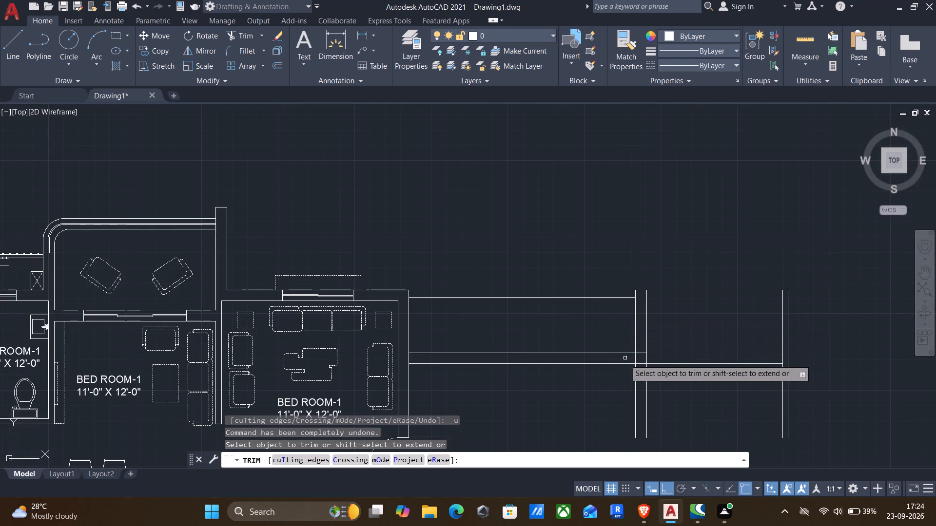
pyautogui.scroll(5, 625, 364)
pyautogui.moveTo(635, 343); pyautogui.dragTo(730, 342)
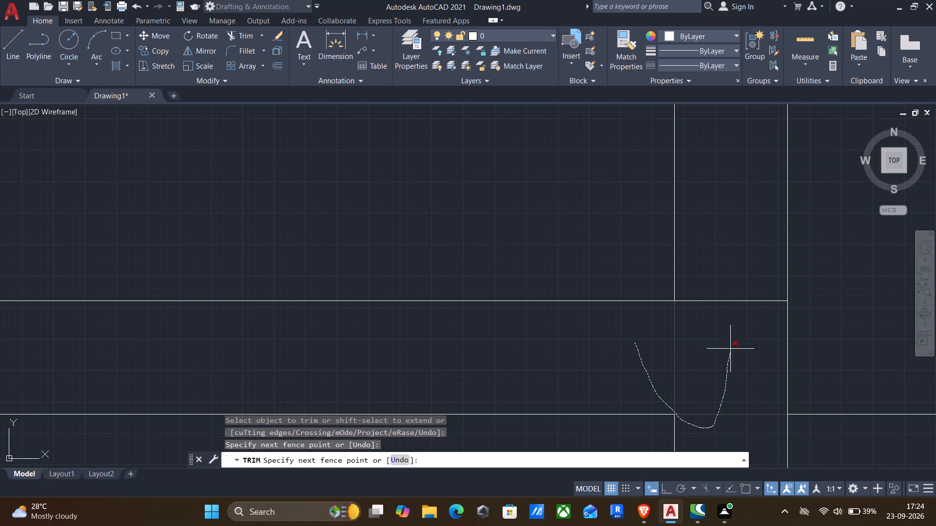
pyautogui.moveTo(730, 342); pyautogui.dragTo(726, 280)
pyautogui.scroll(-3, 727, 278)
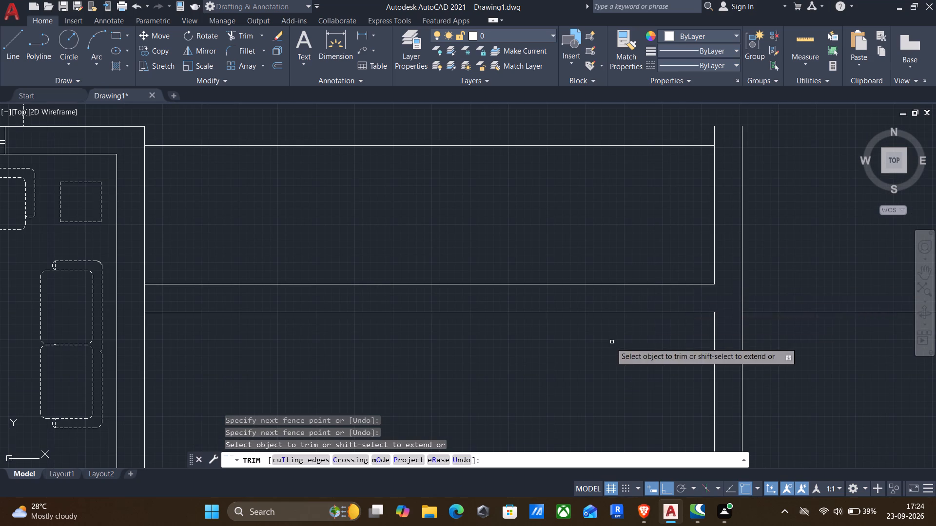
pyautogui.moveTo(588, 361); pyautogui.dragTo(429, 401, button='middle')
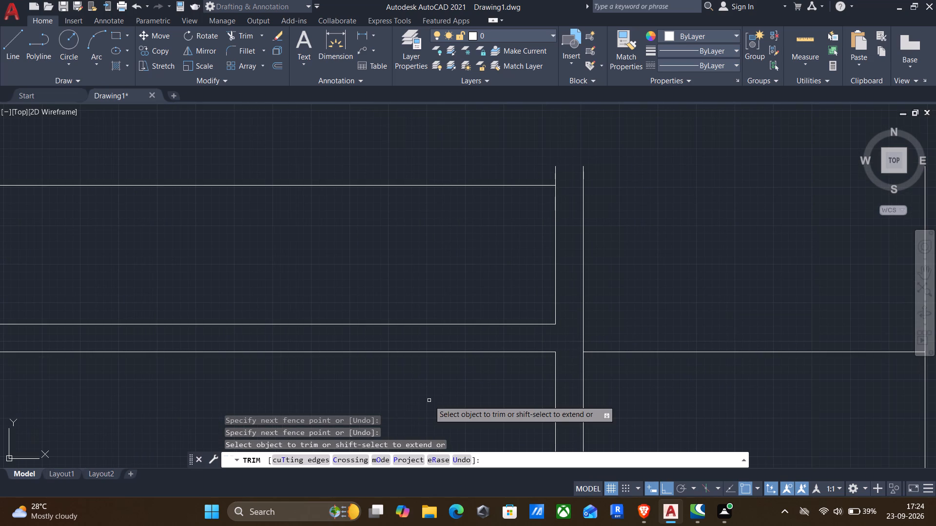
pyautogui.press('Escape')
# Offset the new horizontal line between the 9" and 4.5" vertical walls 4.5" to the north.
pyautogui.press('o')
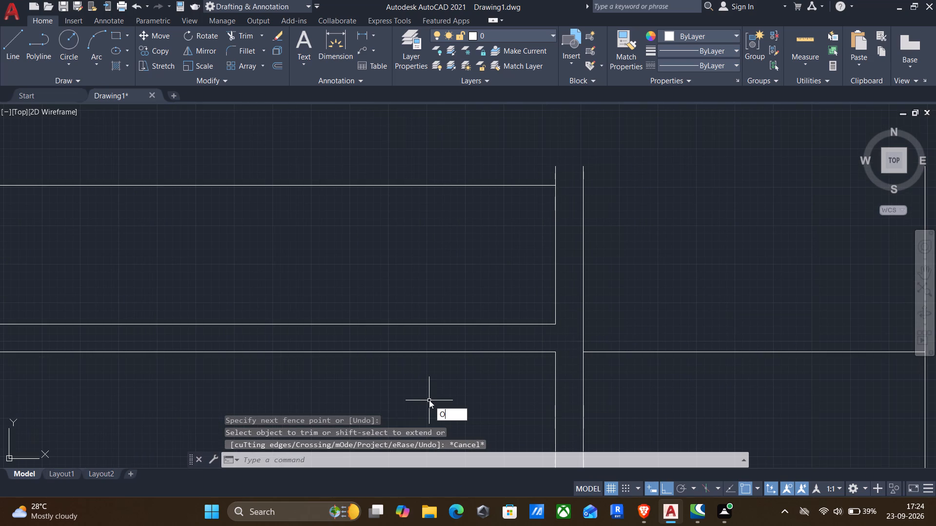
pyautogui.press('Return')
pyautogui.moveTo(701, 397); pyautogui.dragTo(682, 288)
pyautogui.moveTo(682, 277); pyautogui.dragTo(685, 304)
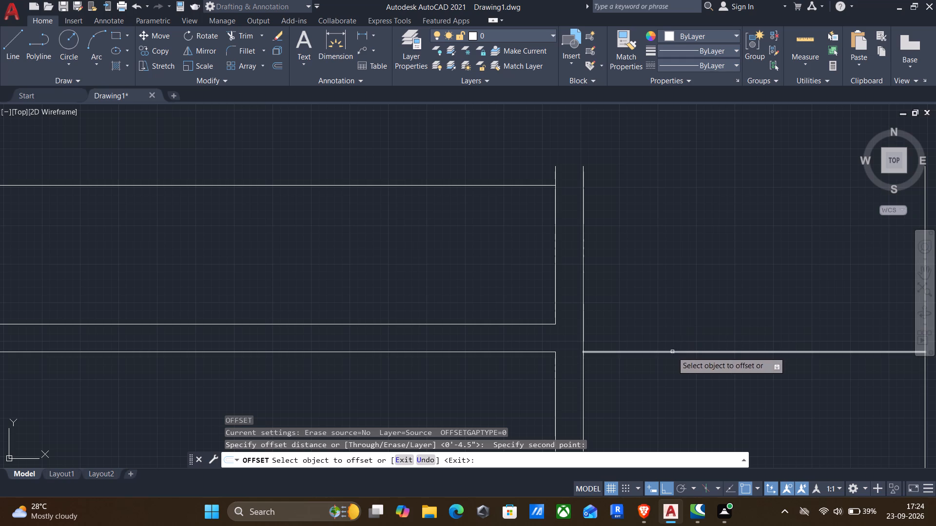
pyautogui.click(672, 352)
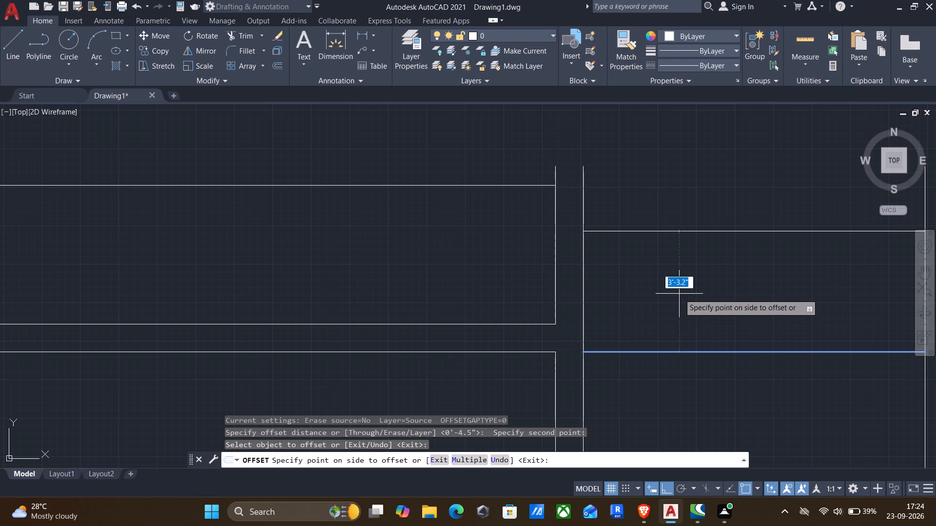
pyautogui.write('4.5"')
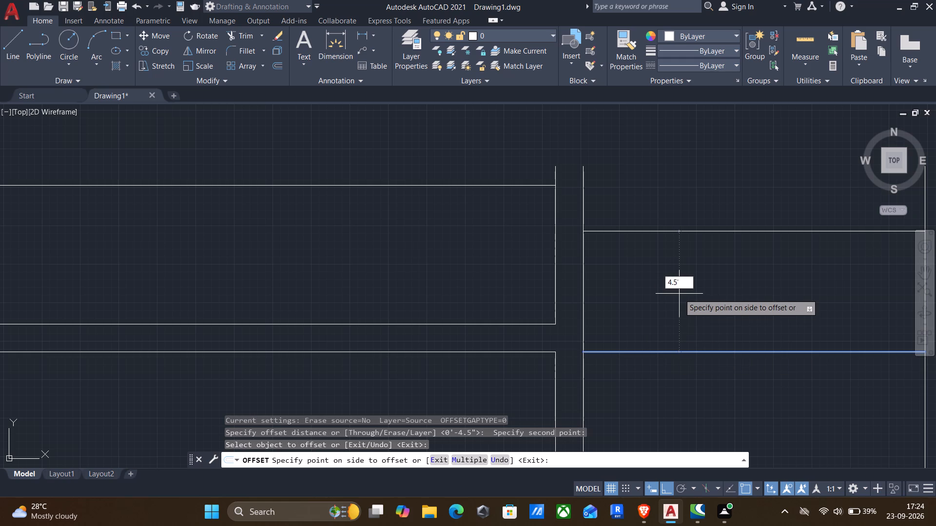
pyautogui.press('Return')
# Add a second 4.5" horizontal wall by offsetting the first one's upper line 5' north and the resulting line 4.5" north.
pyautogui.click(654, 337)
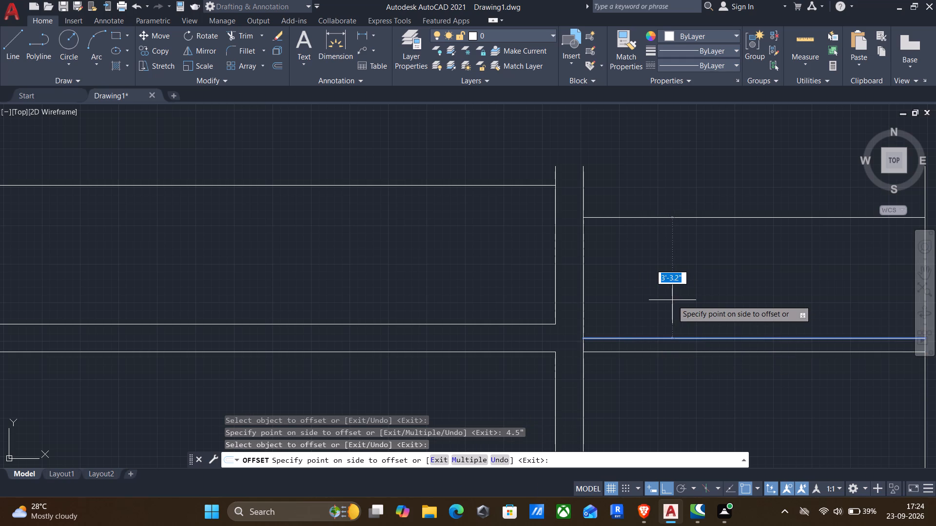
pyautogui.write("5'")
pyautogui.press('Return')
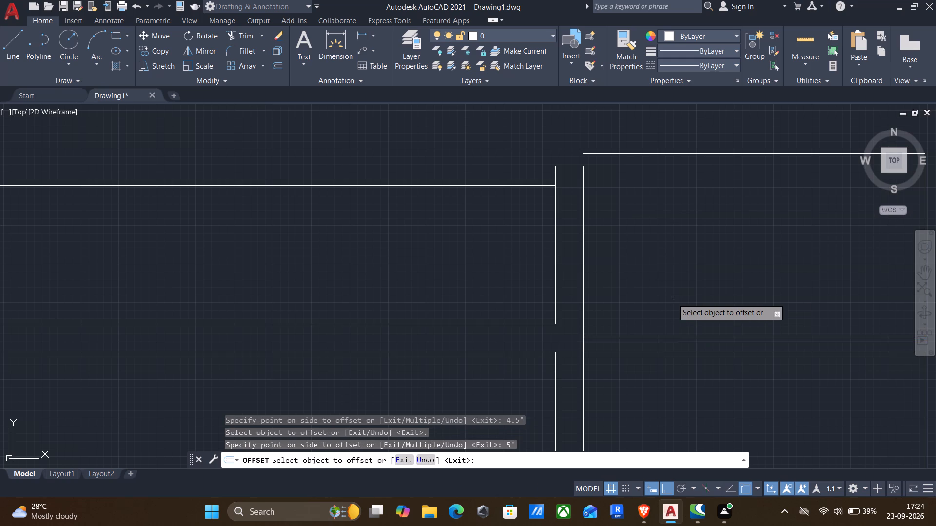
pyautogui.moveTo(672, 300); pyautogui.dragTo(614, 421, button='middle')
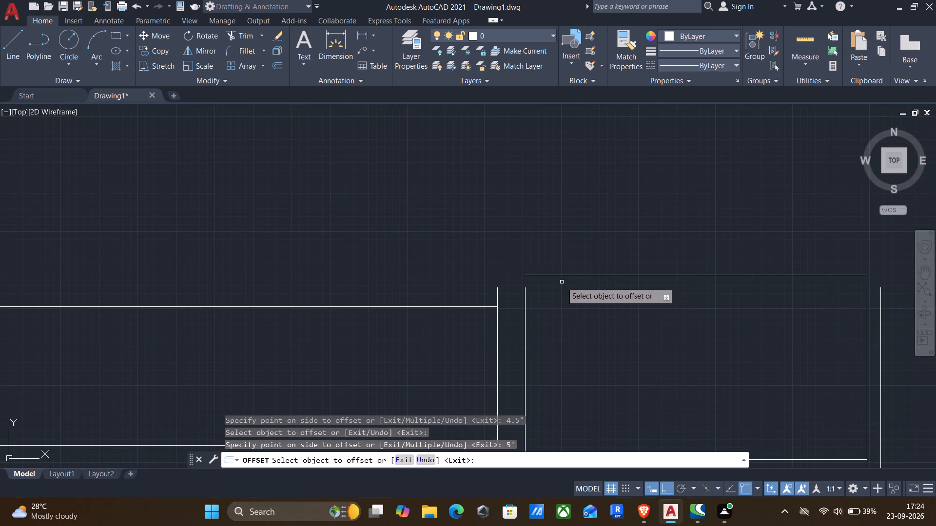
pyautogui.click(553, 275)
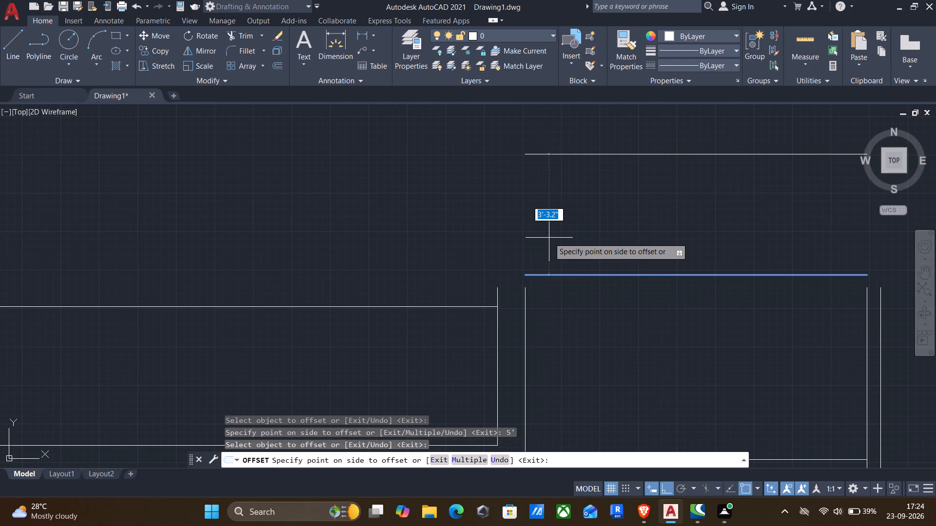
pyautogui.write('4.5"')
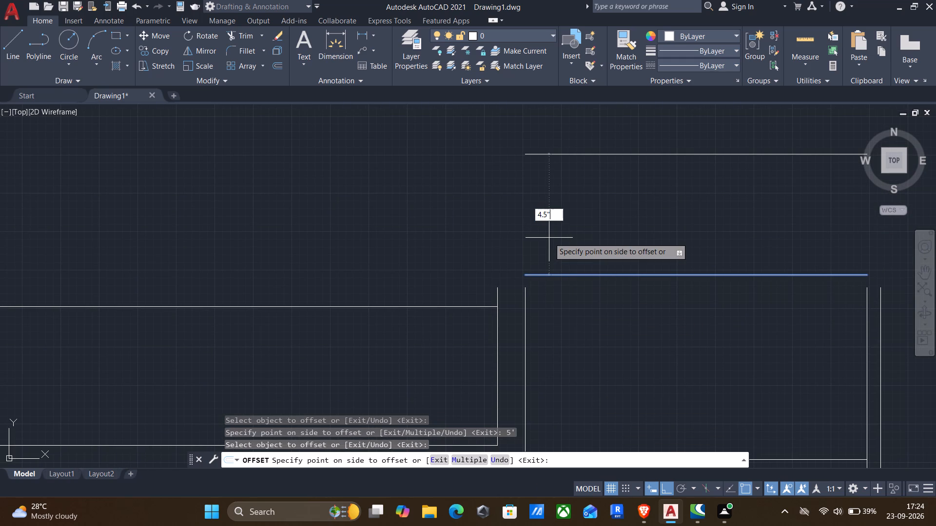
pyautogui.press('Return')
# Add a 9" horizontal wall by offsetting the second wall's upper line 11' north and the resulting line 9" north.
pyautogui.click(555, 260)
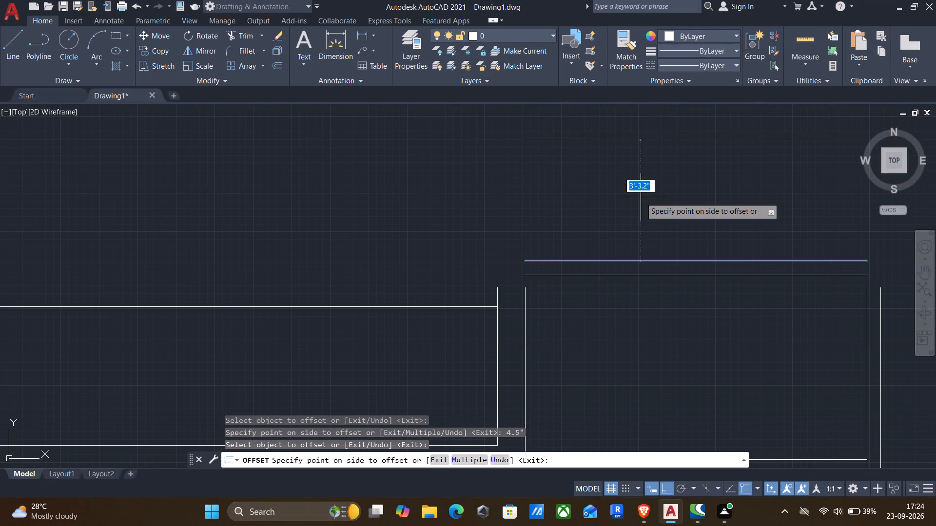
pyautogui.write("11'")
pyautogui.press('Return')
pyautogui.moveTo(635, 198); pyautogui.dragTo(603, 304, button='middle')
pyautogui.scroll(-1, 604, 299)
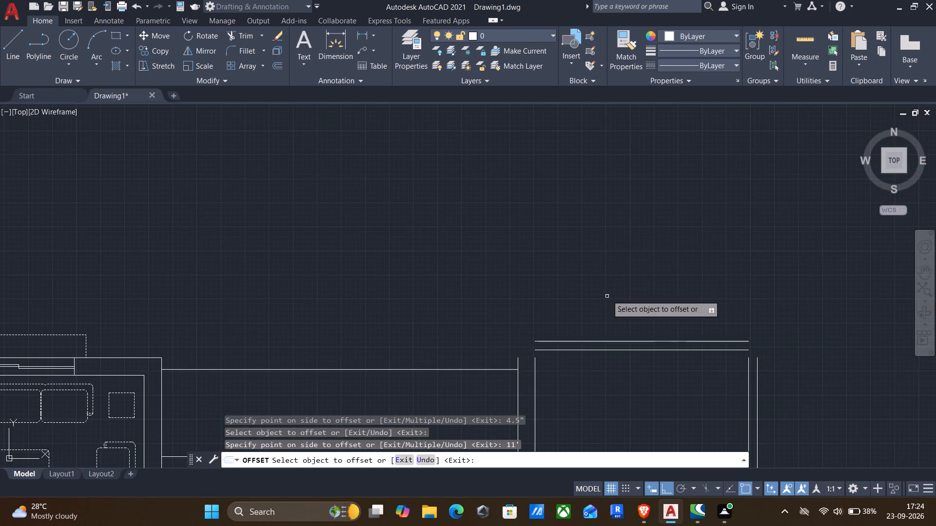
pyautogui.scroll(-2, 589, 217)
pyautogui.click(584, 167)
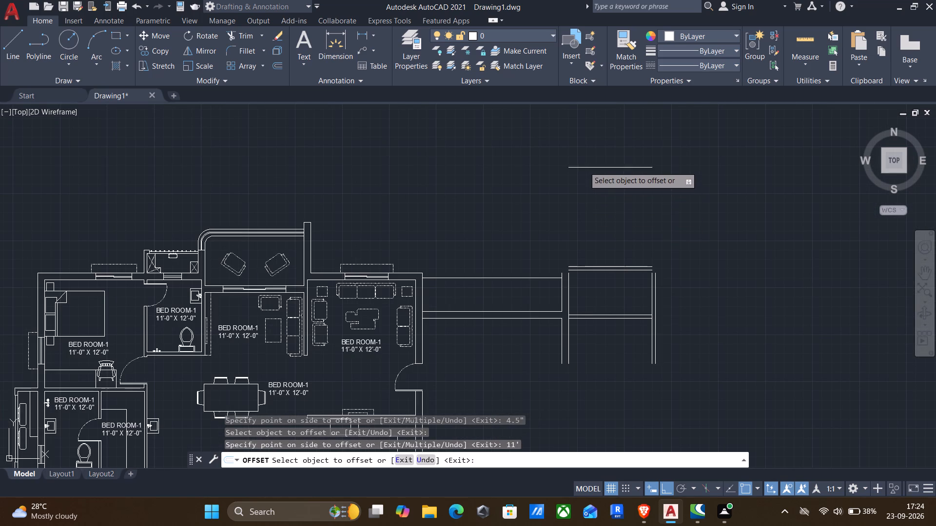
pyautogui.write('9"')
pyautogui.press('Return')
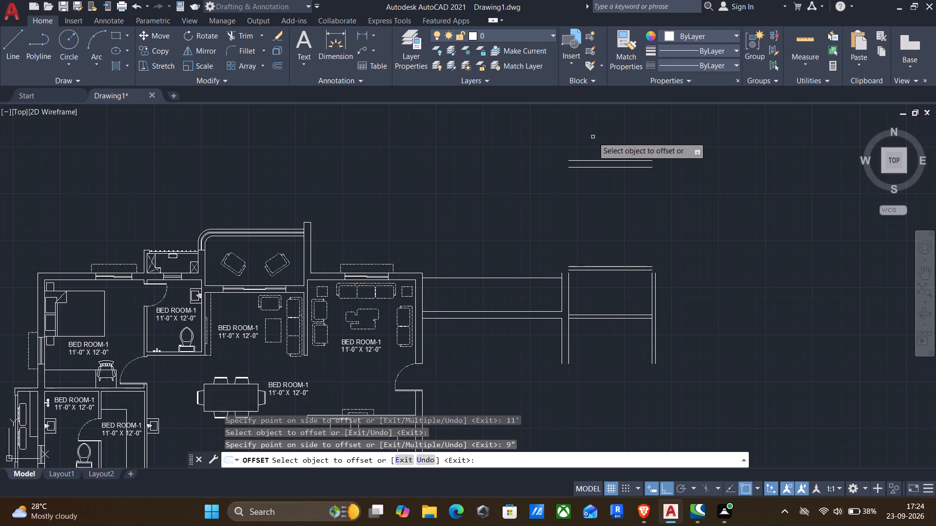
pyautogui.press('Escape')
# Fillet both lines of the 9" vertical wall to the matching lines of the northernmost 9" wall, forming the northwest corner.
pyautogui.press('f')
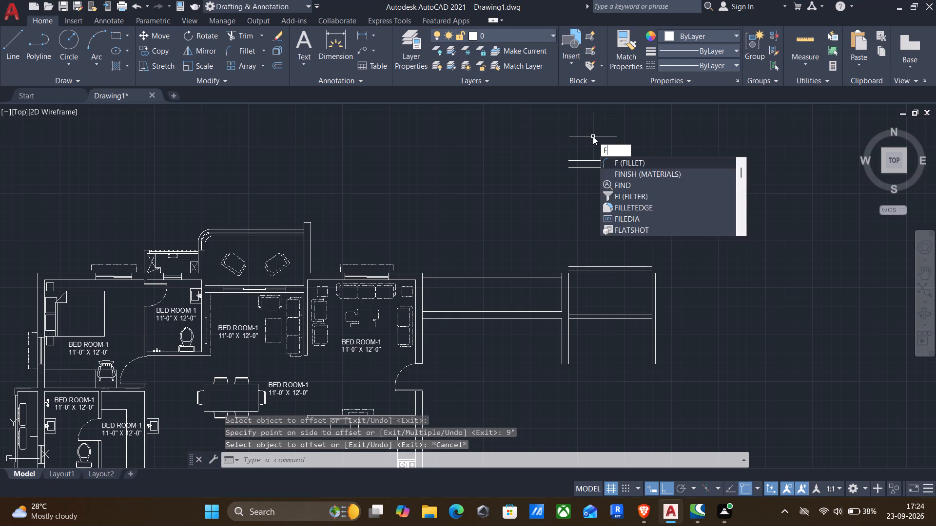
pyautogui.press('Return')
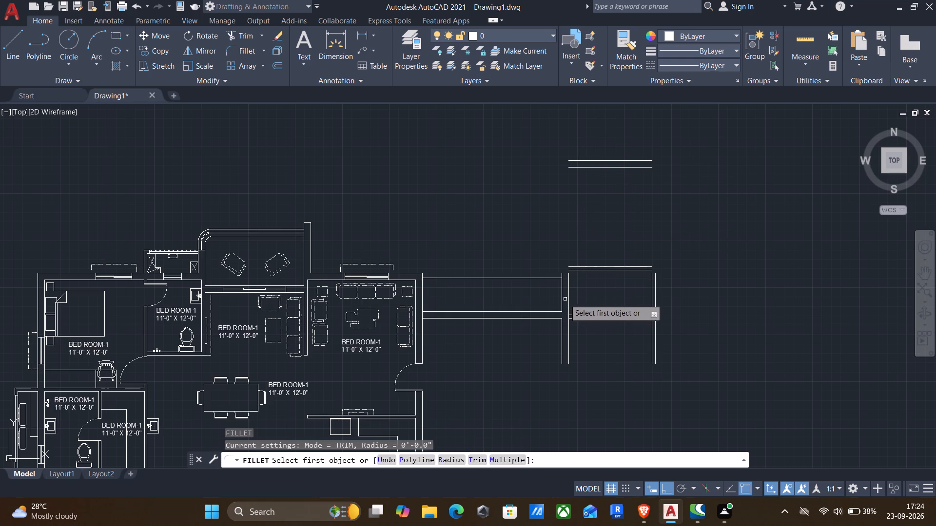
pyautogui.click(561, 300)
pyautogui.click(571, 158)
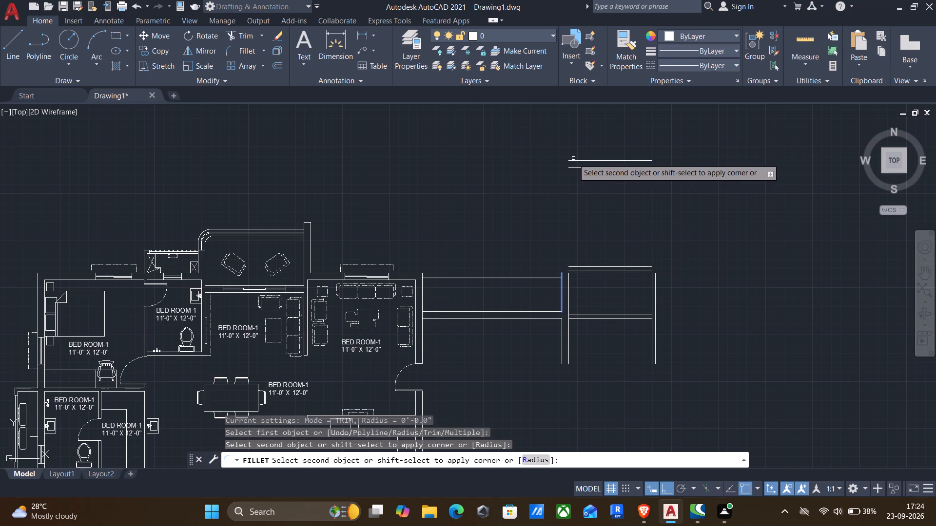
pyautogui.click(573, 162)
pyautogui.press('Return')
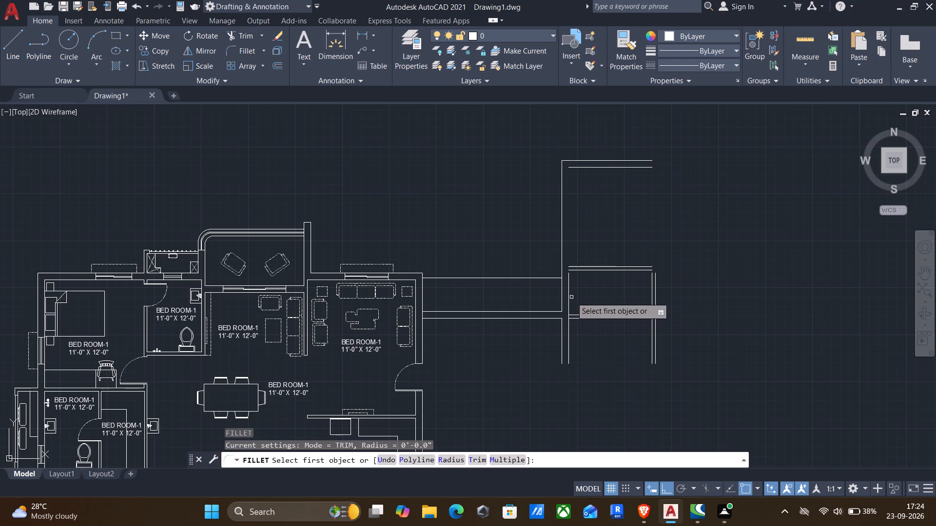
pyautogui.click(568, 298)
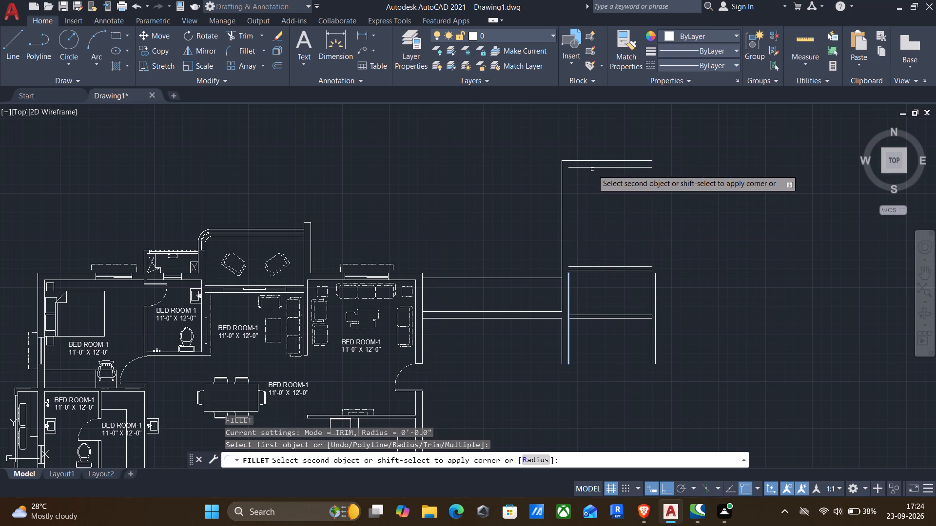
pyautogui.click(591, 169)
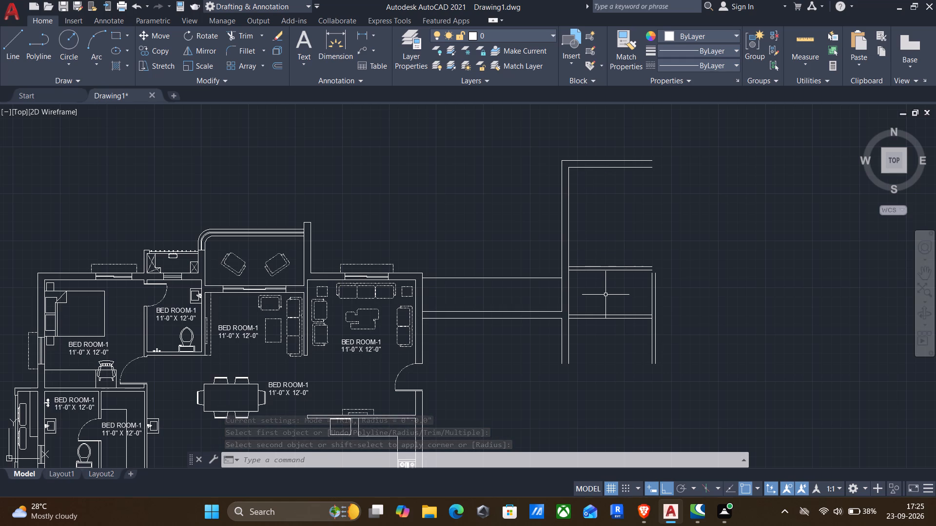
# Fillet both lines of the 4.5" vertical wall to the matching lines of the second 4.5" horizontal wall, forming the northeast corner.
pyautogui.moveTo(613, 295); pyautogui.dragTo(561, 275, button='middle')
pyautogui.press('Return')
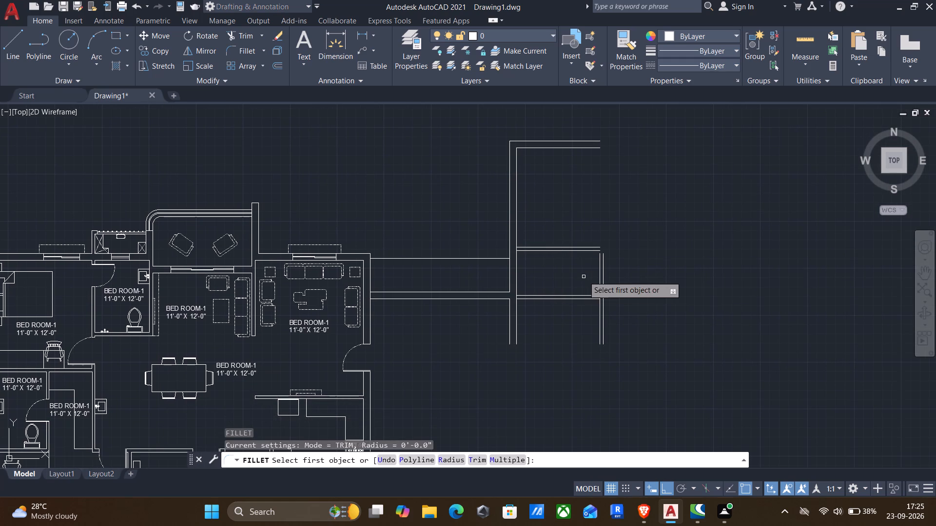
pyautogui.click(601, 278)
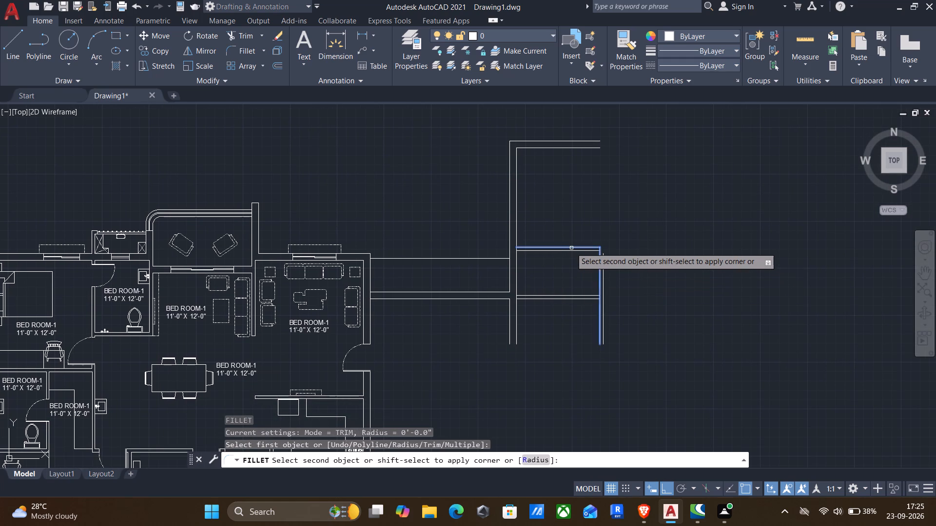
pyautogui.click(567, 252)
pyautogui.press('Return')
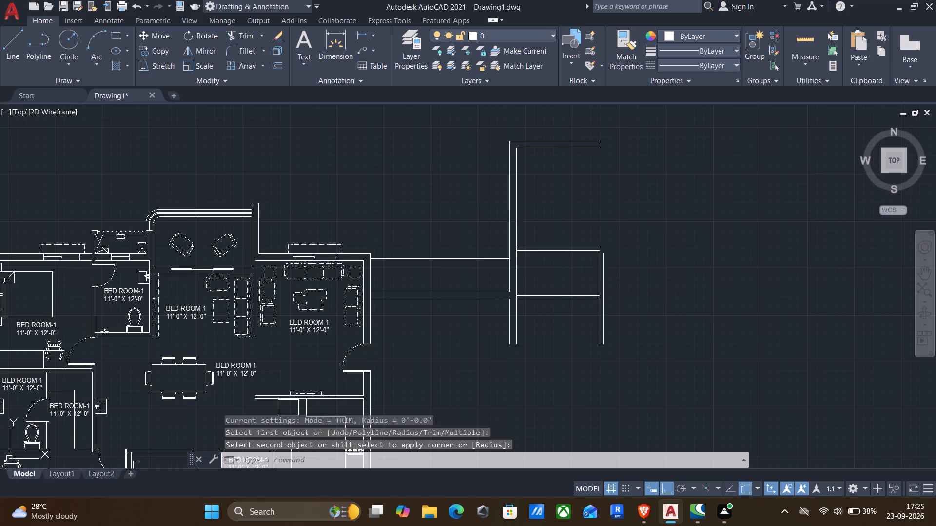
pyautogui.click(604, 275)
pyautogui.click(588, 246)
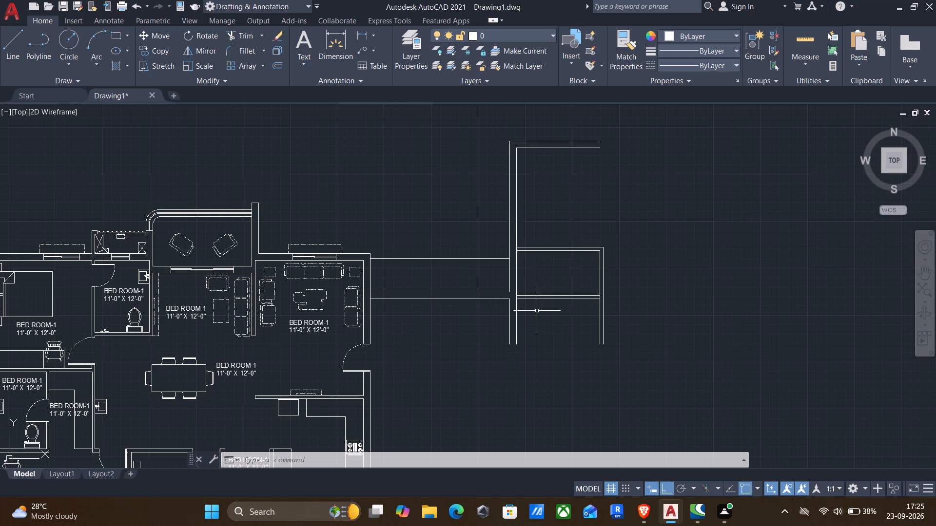
# Trim the 9" vertical wall's east line where the two 4.5" horizontal walls meet it, opening both wall junctions.
pyautogui.write('TR')
pyautogui.press('Return')
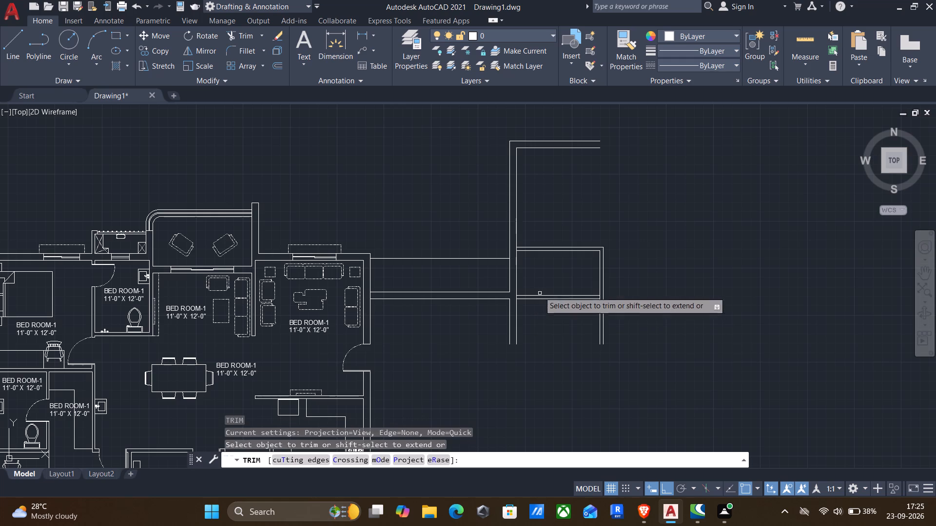
pyautogui.scroll(5, 511, 237)
pyautogui.moveTo(514, 281); pyautogui.dragTo(535, 300)
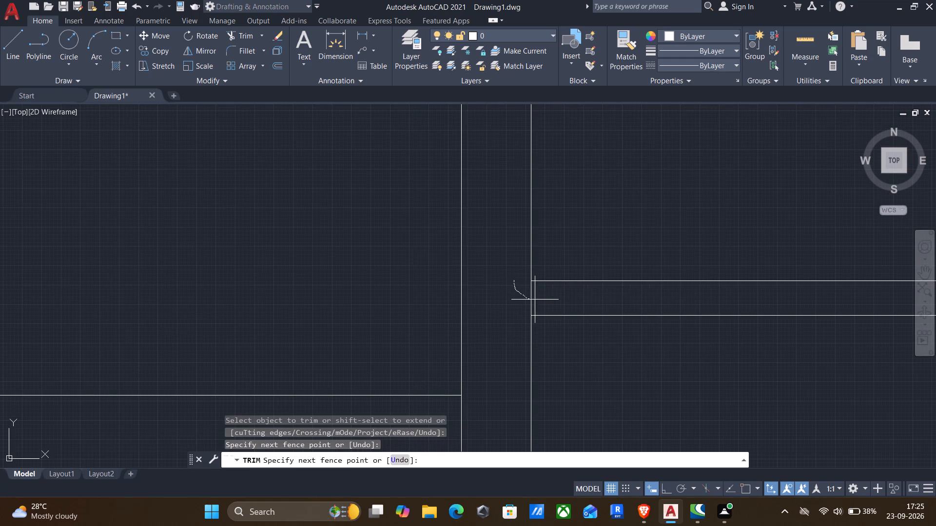
pyautogui.moveTo(535, 300); pyautogui.dragTo(537, 300)
pyautogui.scroll(-2, 537, 300)
pyautogui.moveTo(474, 280); pyautogui.dragTo(433, 163, button='middle')
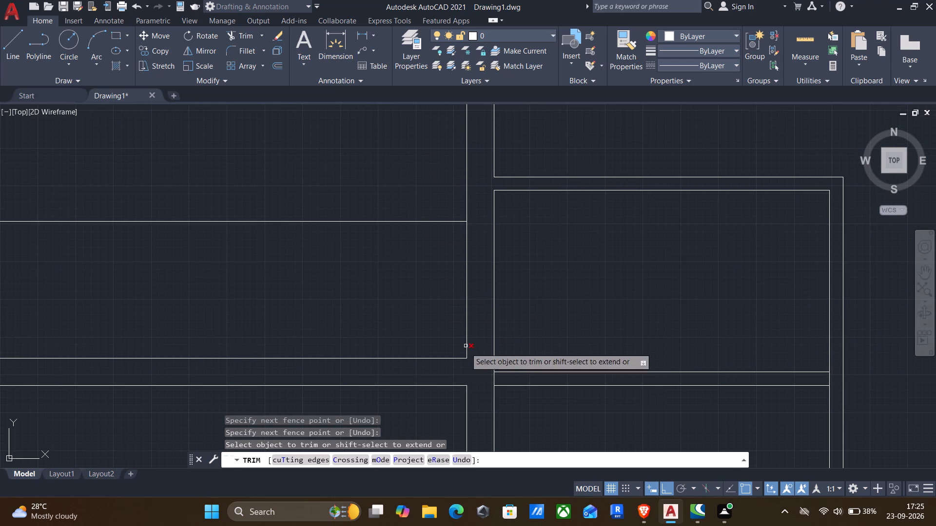
pyautogui.scroll(2, 483, 393)
pyautogui.moveTo(481, 359); pyautogui.dragTo(592, 356)
pyautogui.scroll(-3, 592, 356)
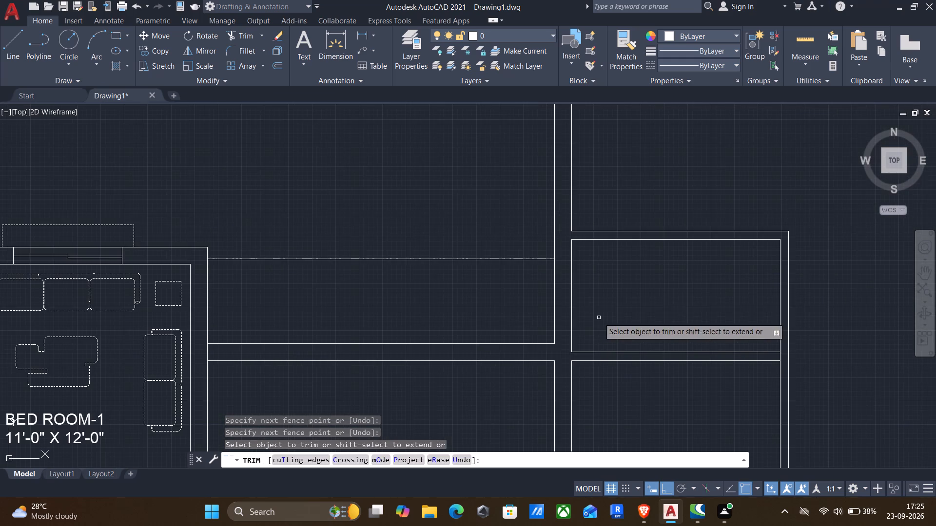
pyautogui.moveTo(611, 294); pyautogui.dragTo(562, 291, button='middle')
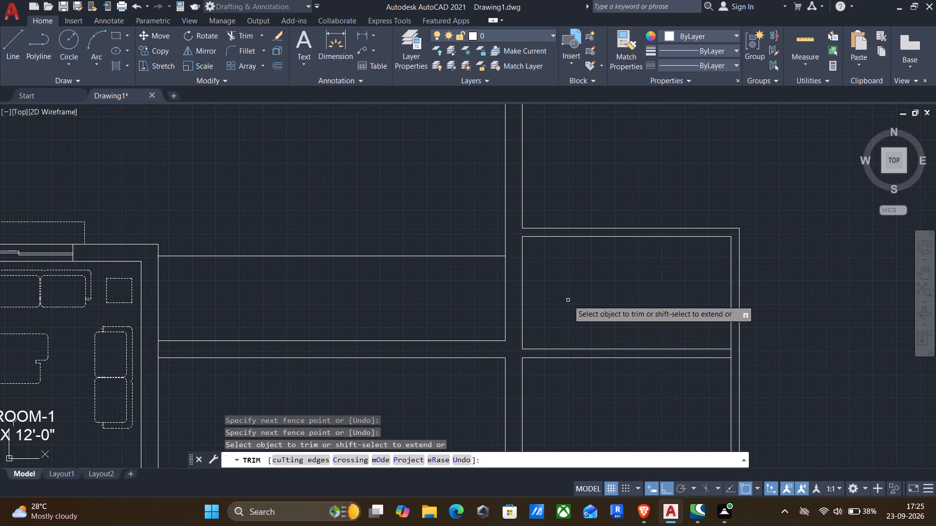
pyautogui.press('Escape')
# Offset the east line of the 9" vertical wall's northern part 11' to the east.
pyautogui.moveTo(370, 170); pyautogui.dragTo(434, 293, button='middle')
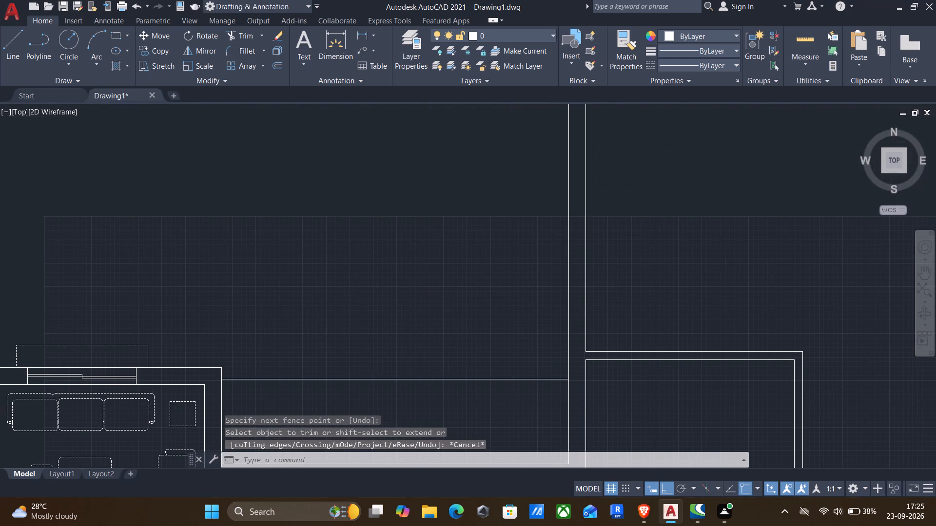
pyautogui.moveTo(434, 293); pyautogui.dragTo(364, 292, button='middle')
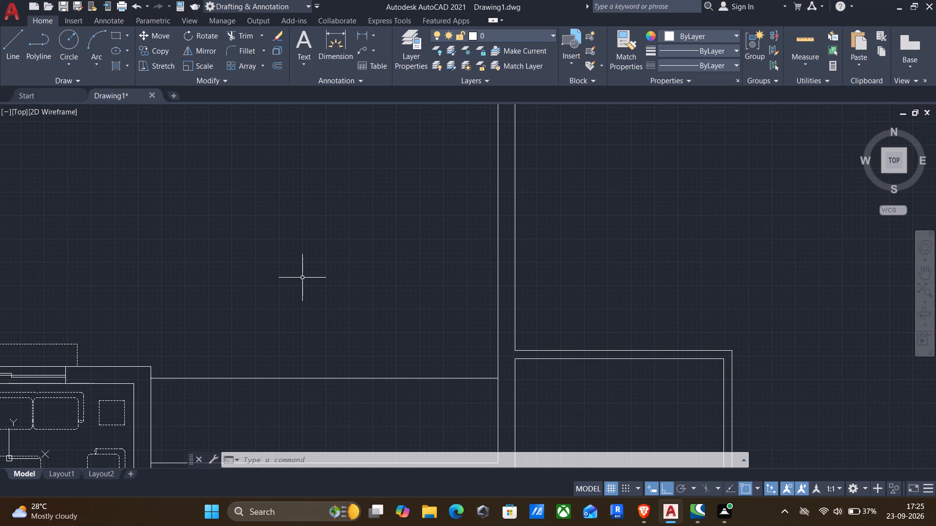
pyautogui.scroll(-2, 299, 281)
pyautogui.press('o')
pyautogui.press('Return')
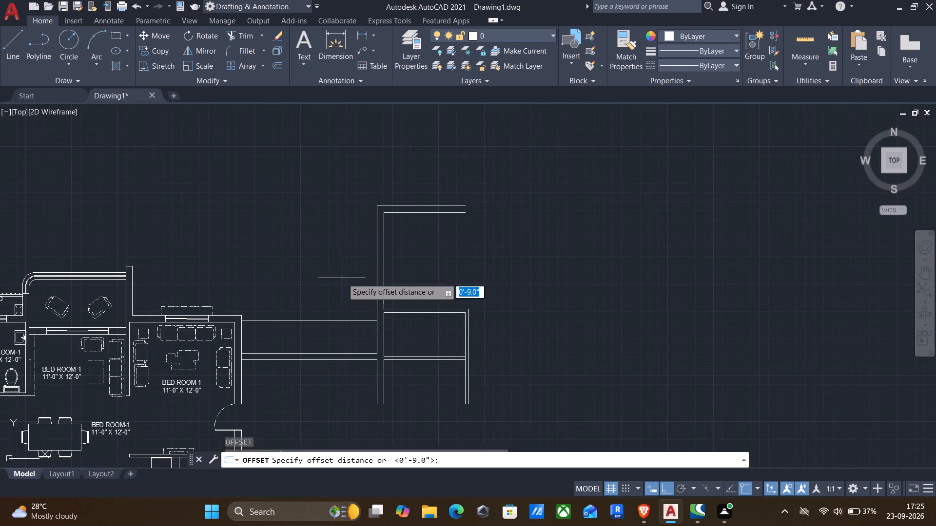
pyautogui.click(393, 263)
pyautogui.click(451, 260)
pyautogui.click(384, 284)
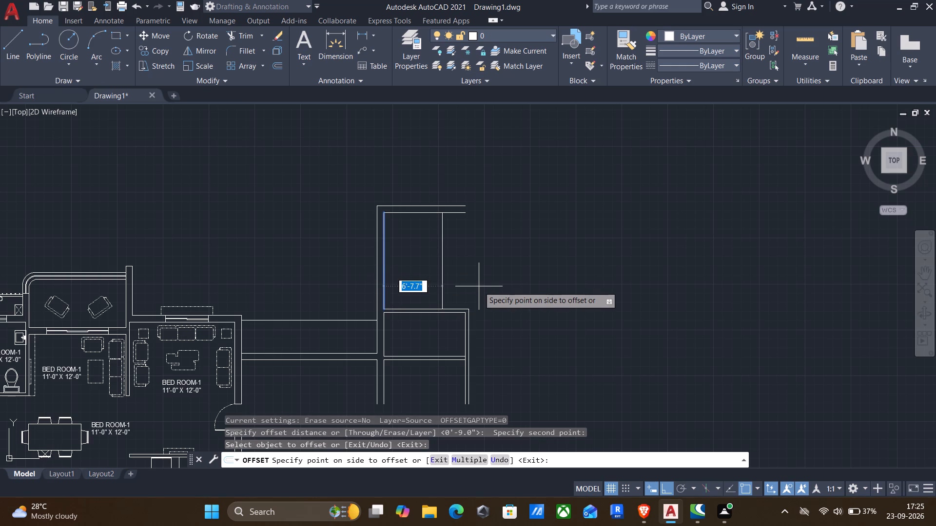
pyautogui.write("1'")
pyautogui.press('BackSpace')
pyautogui.press('BackSpace')
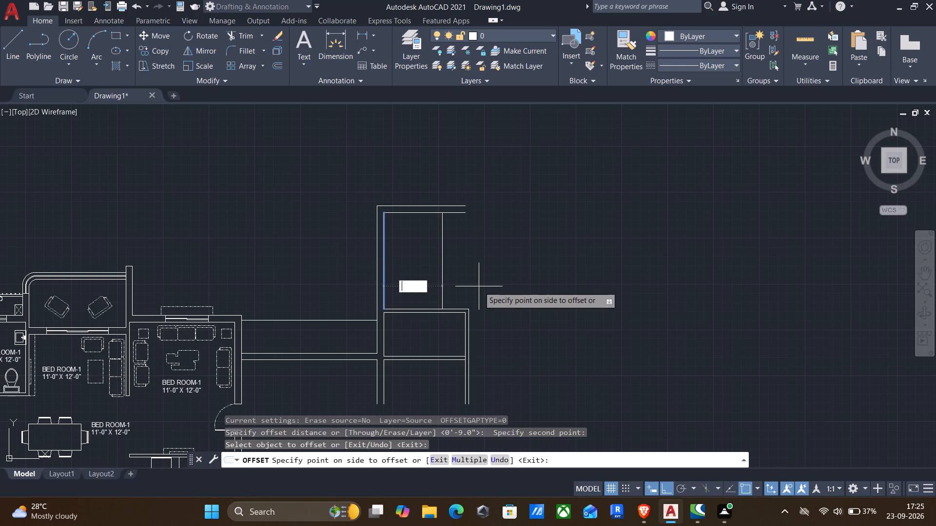
pyautogui.write("11'")
pyautogui.press('Return')
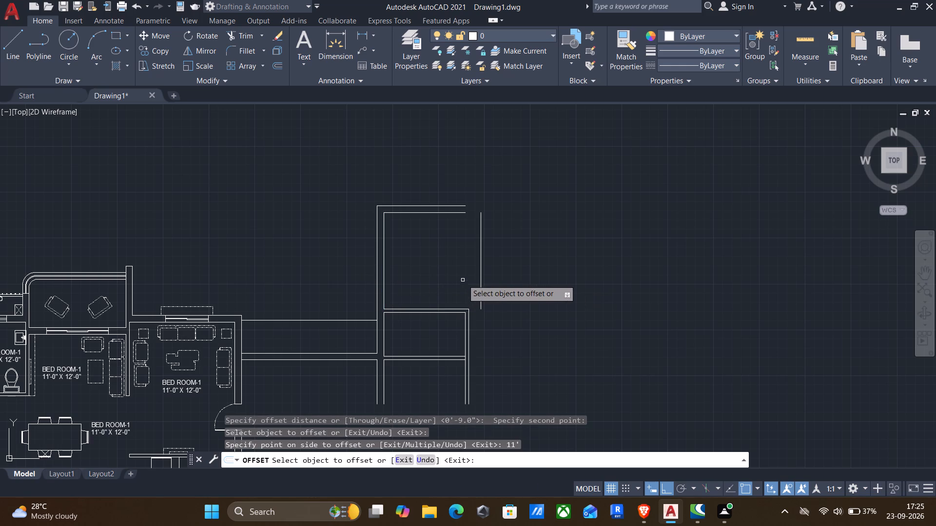
# Offset the new vertical line 4.5" to the east to form a 4.5" wall.
pyautogui.click(479, 268)
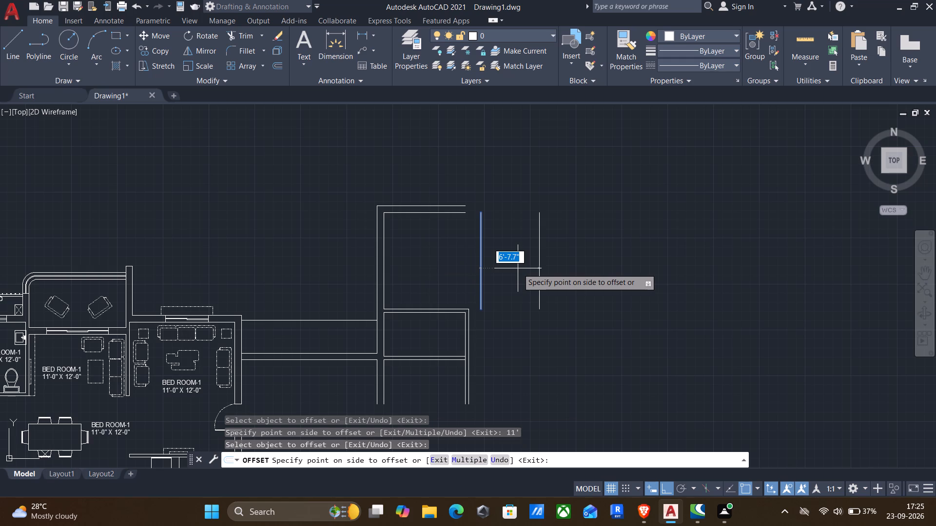
pyautogui.press('9')
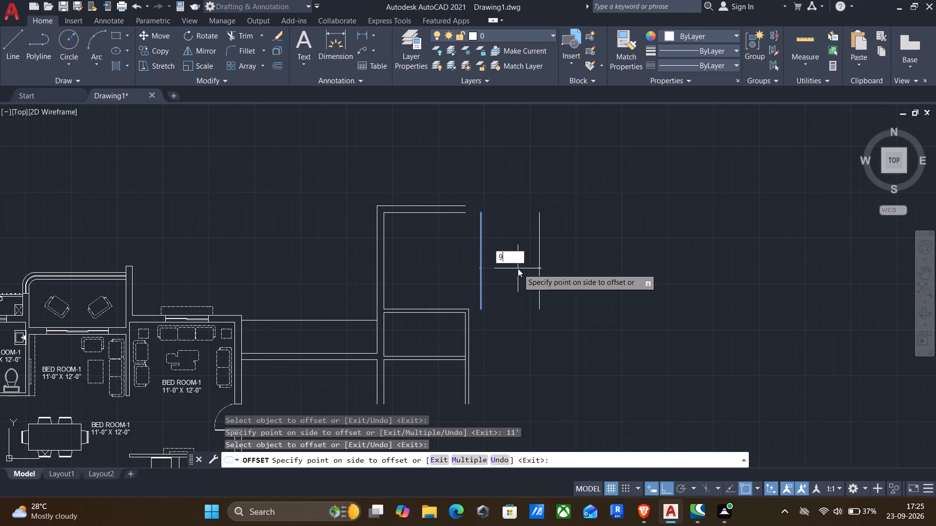
pyautogui.press('BackSpace')
pyautogui.press('BackSpace')
pyautogui.write('4.5"')
pyautogui.press('Return')
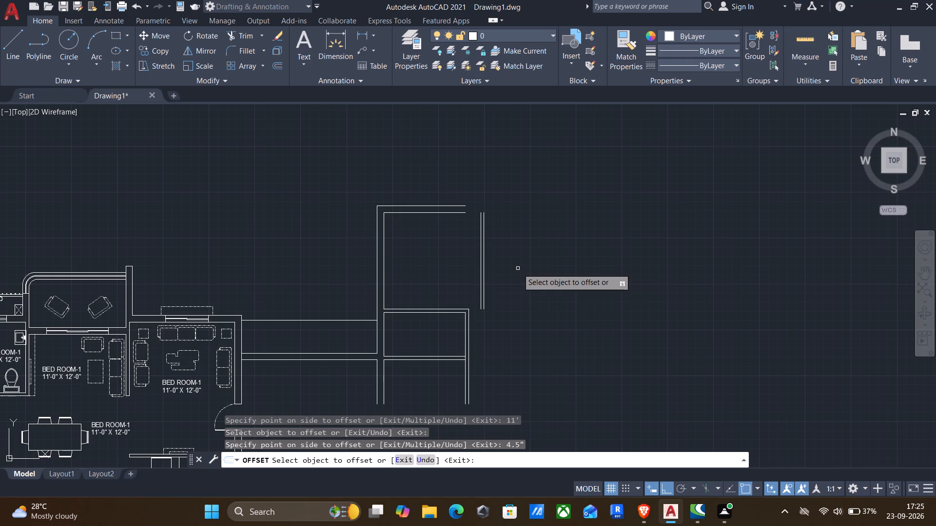
# Add another 4.5" vertical wall by offsetting the new wall's east line 12'2" east and the resulting line 4.5" east.
pyautogui.click(493, 282)
pyautogui.click(484, 289)
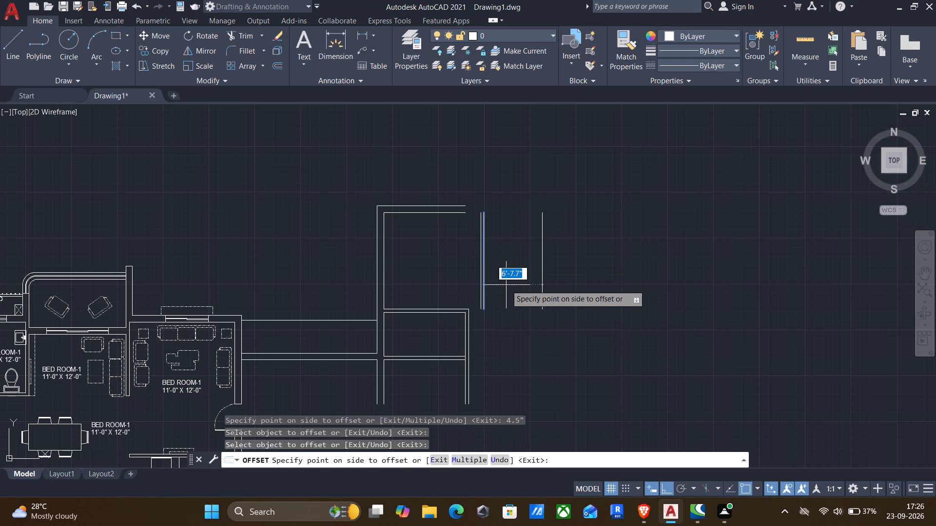
pyautogui.write("12'")
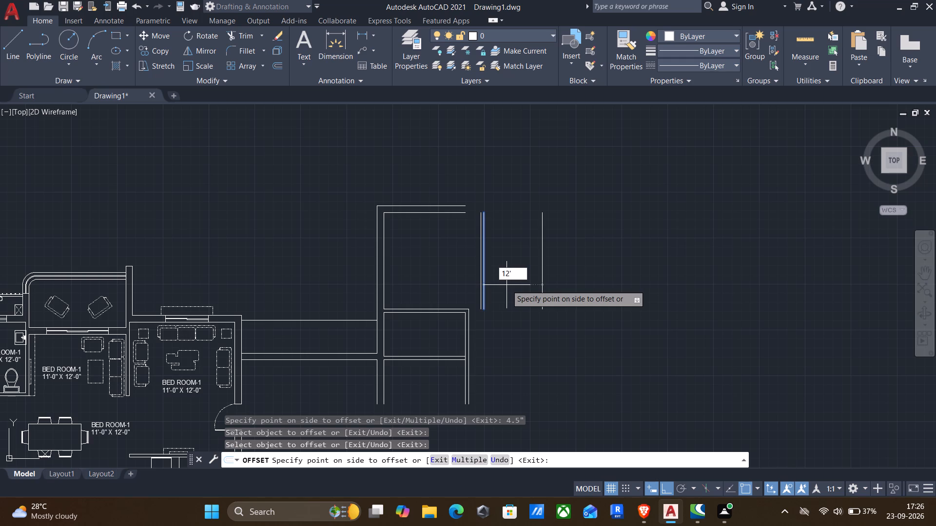
pyautogui.write('2"')
pyautogui.press('Return')
pyautogui.scroll(-1, 507, 285)
pyautogui.moveTo(500, 291); pyautogui.dragTo(339, 243, button='middle')
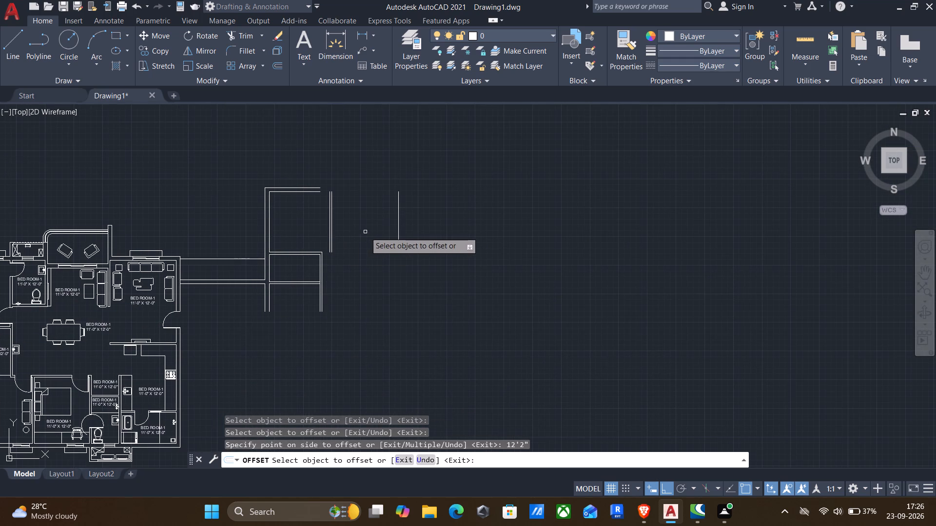
pyautogui.click(398, 224)
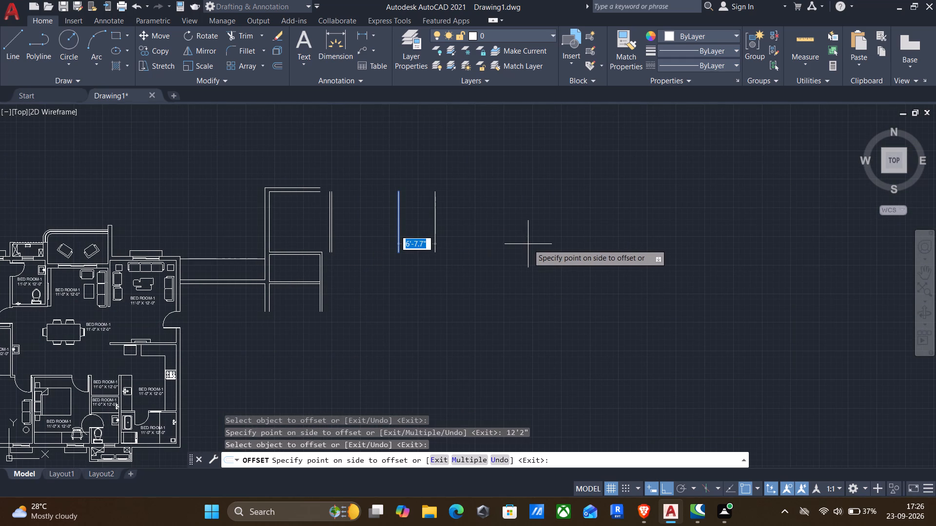
pyautogui.write('4.')
pyautogui.press('5')
pyautogui.hotkey('shift', '"')
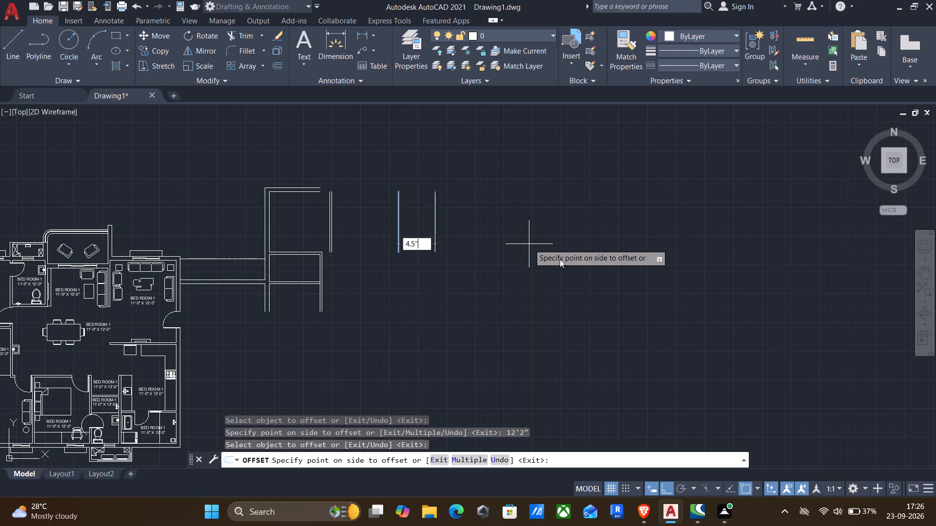
pyautogui.press('Return')
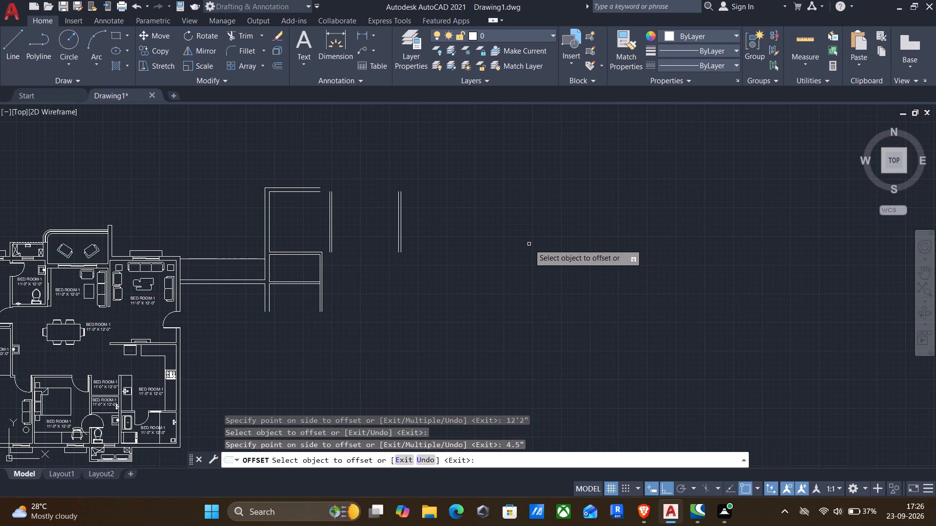
pyautogui.moveTo(525, 243); pyautogui.dragTo(602, 240, button='middle')
pyautogui.press('Escape')
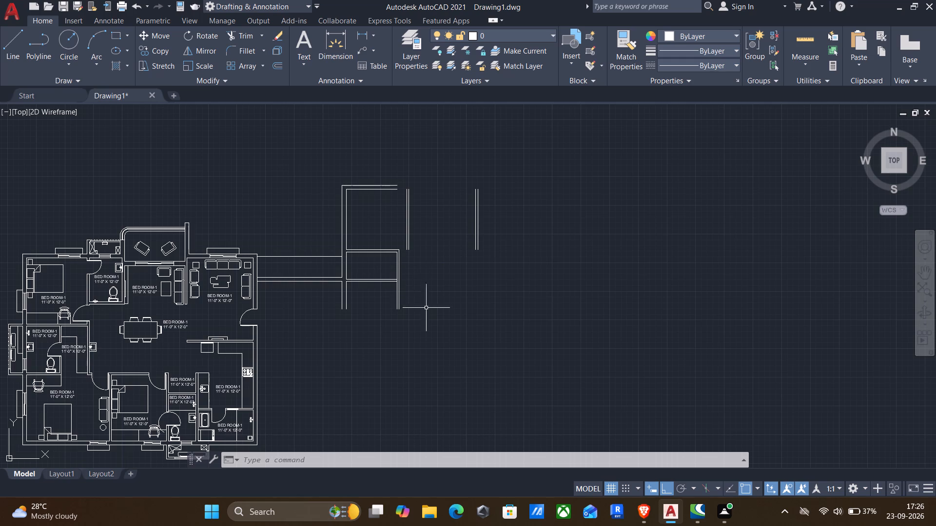
# Offset the lower line of the first 4.5" horizontal wall 12' to the south.
pyautogui.moveTo(432, 314); pyautogui.dragTo(487, 262, button='middle')
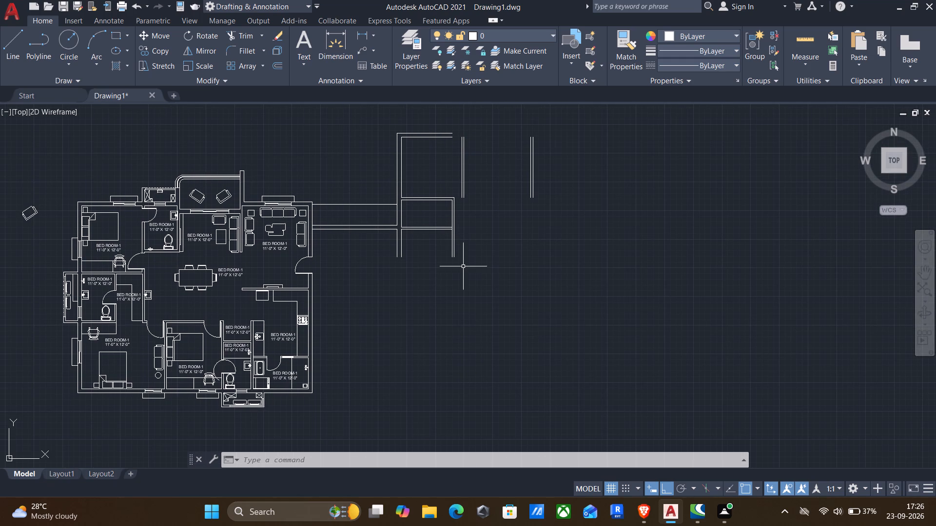
pyautogui.moveTo(459, 157); pyautogui.dragTo(498, 248, button='middle')
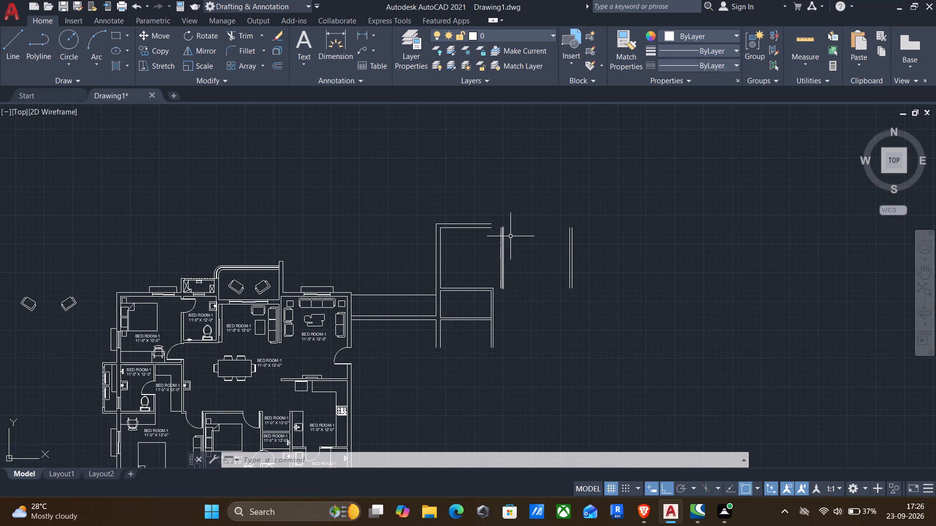
pyautogui.moveTo(453, 269); pyautogui.dragTo(485, 223, button='middle')
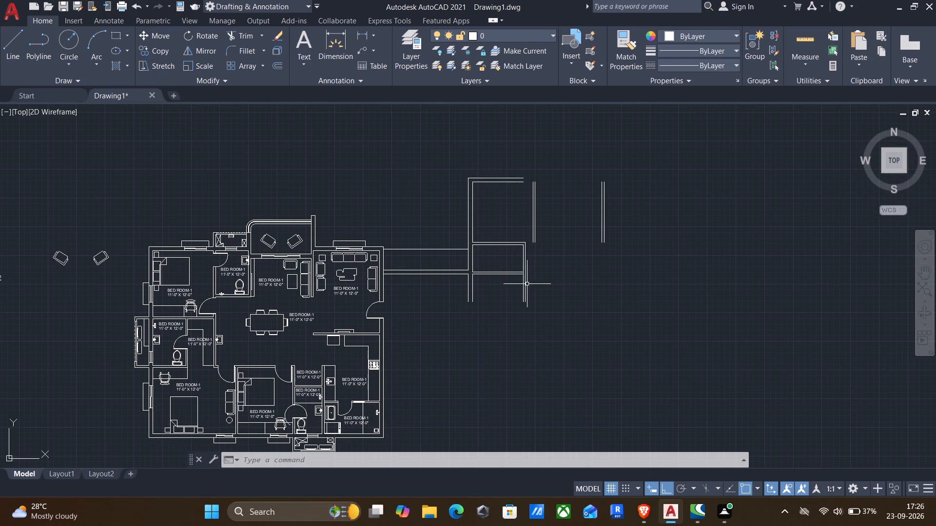
pyautogui.press('o')
pyautogui.press('Return')
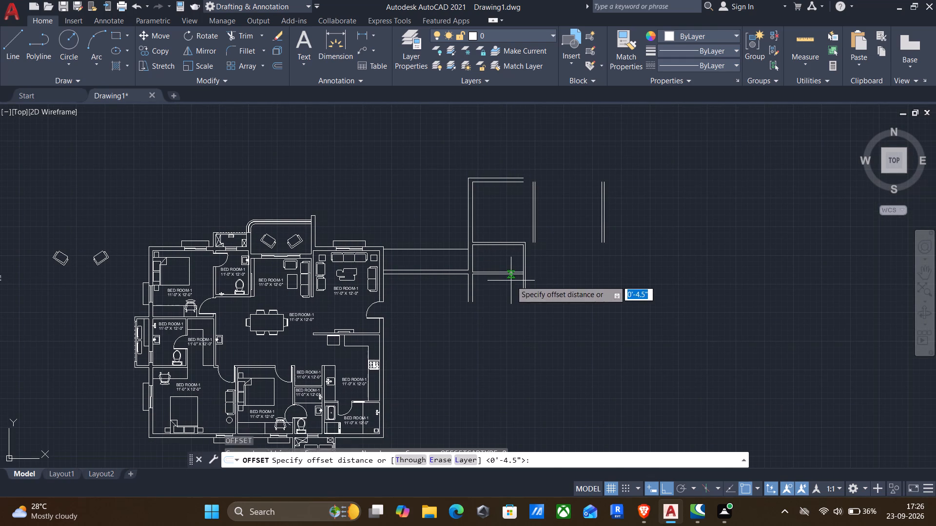
pyautogui.moveTo(500, 269); pyautogui.dragTo(500, 282)
pyautogui.click(500, 301)
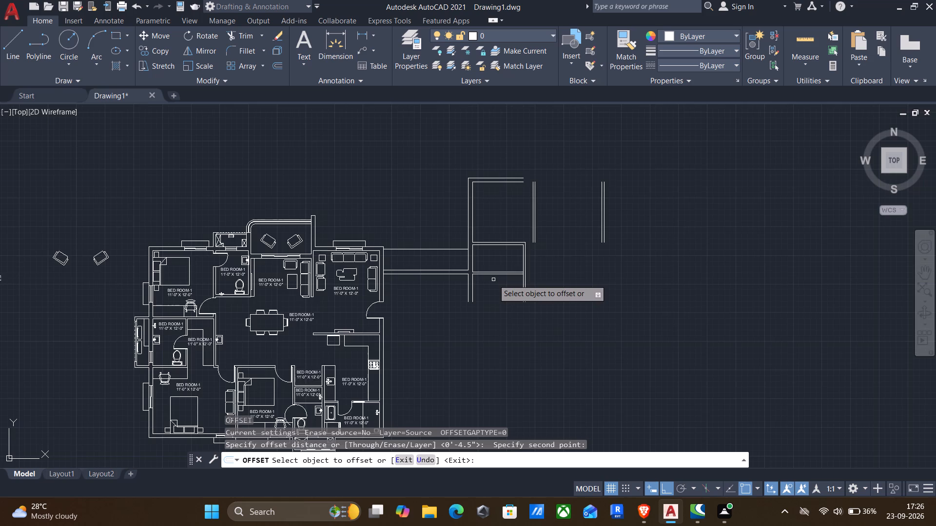
pyautogui.scroll(2, 493, 280)
pyautogui.click(487, 265)
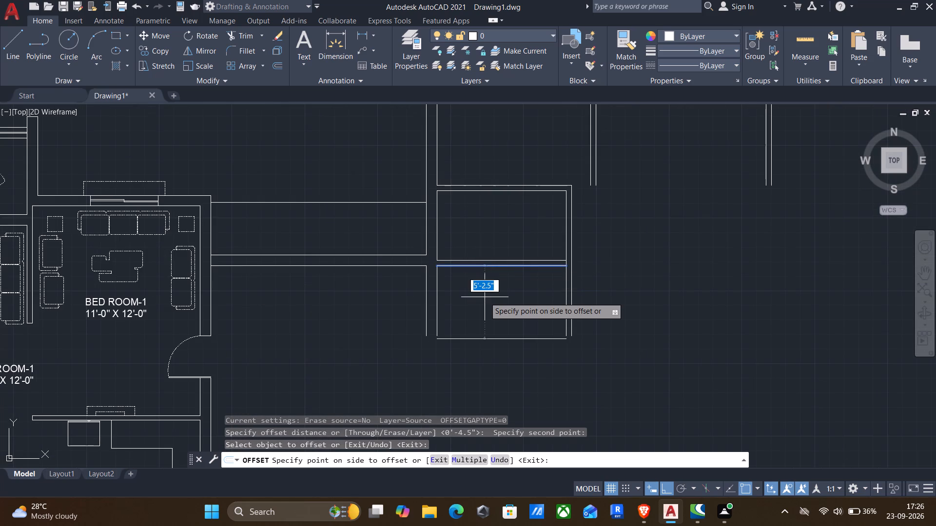
pyautogui.write("12'")
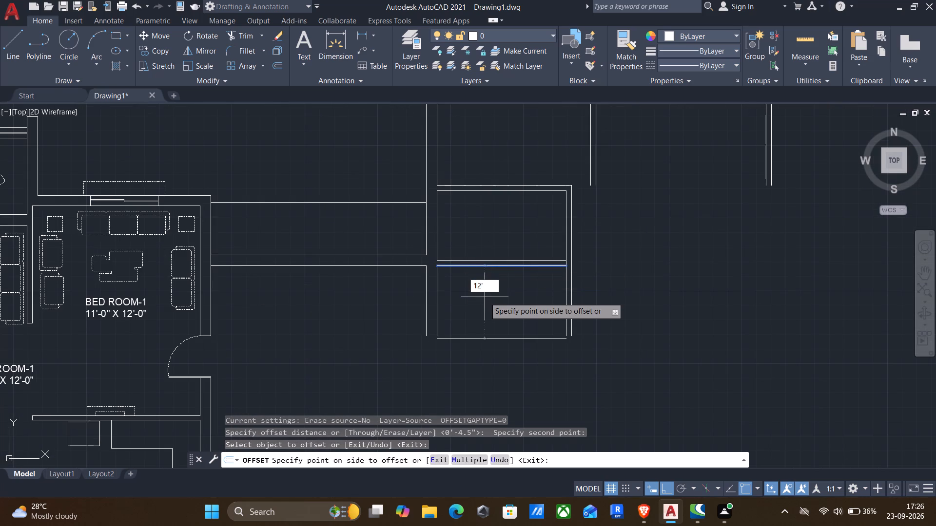
pyautogui.press('Return')
# Offset the new horizontal line 4.5" to the south to form a 4.5" wall.
pyautogui.moveTo(488, 315); pyautogui.dragTo(507, 205, button='middle')
pyautogui.moveTo(469, 304); pyautogui.dragTo(470, 289, button='middle')
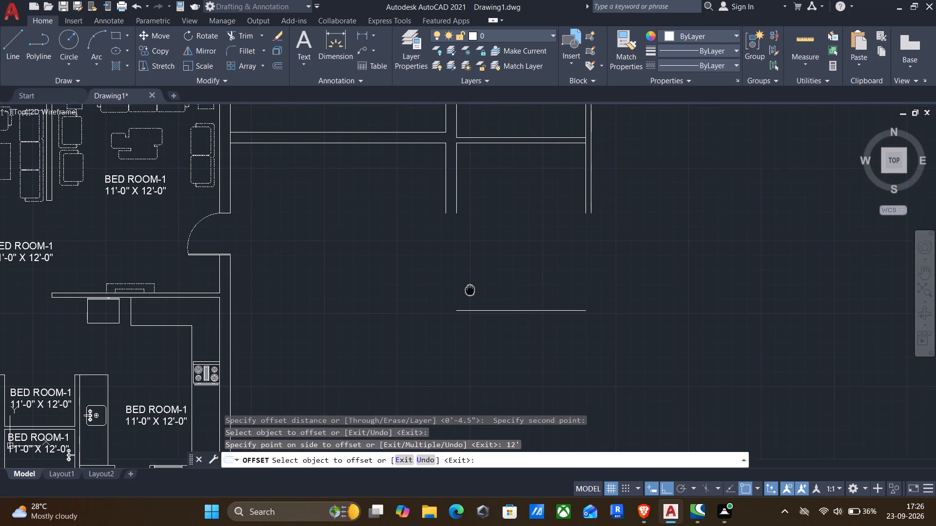
pyautogui.moveTo(470, 289); pyautogui.dragTo(471, 284, button='middle')
pyautogui.click(479, 303)
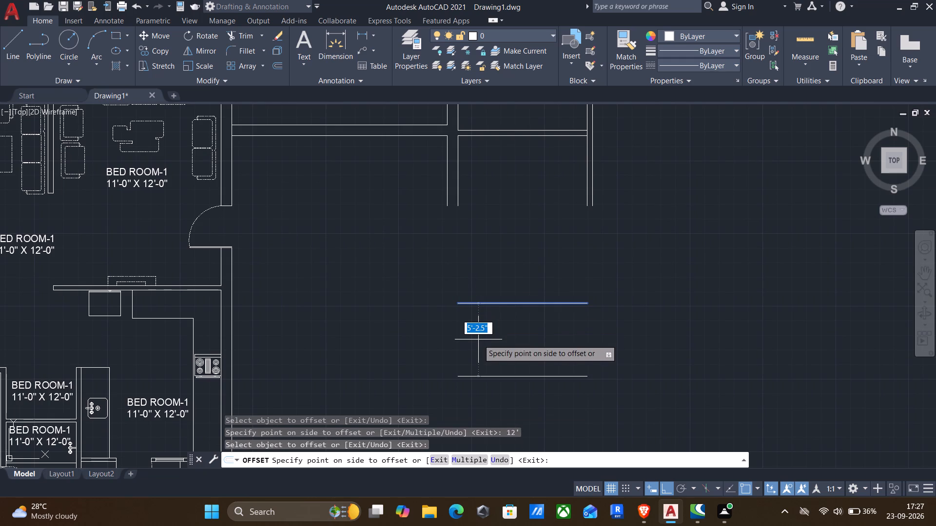
pyautogui.write('4.5"')
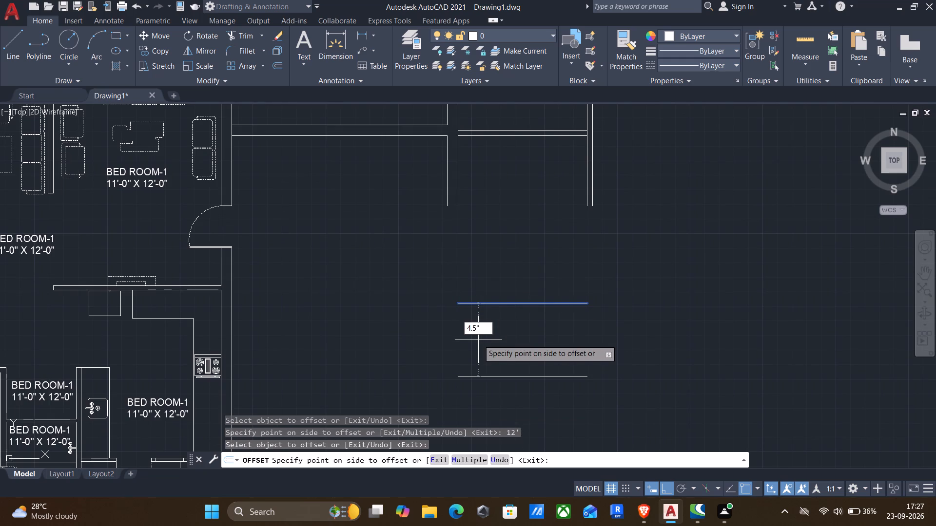
pyautogui.press('Return')
# Add a 9" bottom wall by offsetting the new 4.5" wall's lower line 12' south and the resulting line 9" south.
pyautogui.moveTo(478, 340); pyautogui.dragTo(449, 326, button='middle')
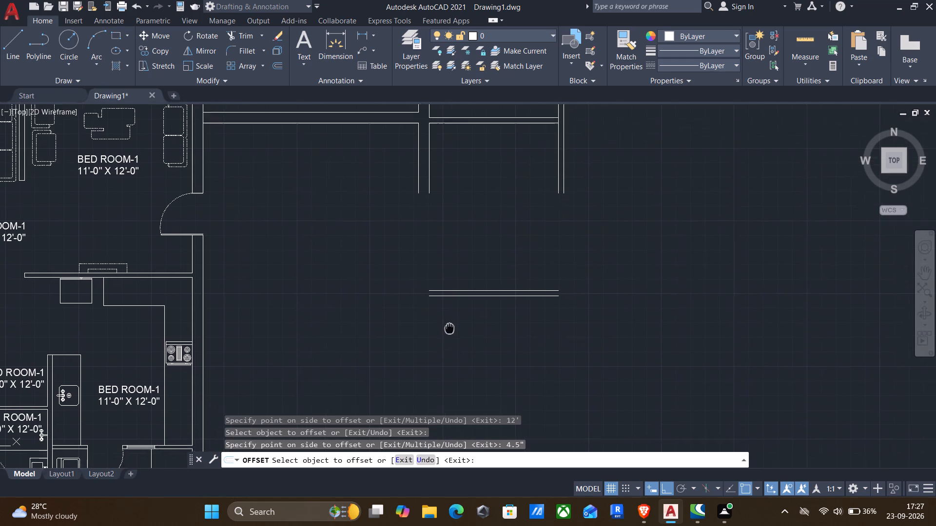
pyautogui.moveTo(449, 326); pyautogui.dragTo(449, 313, button='middle')
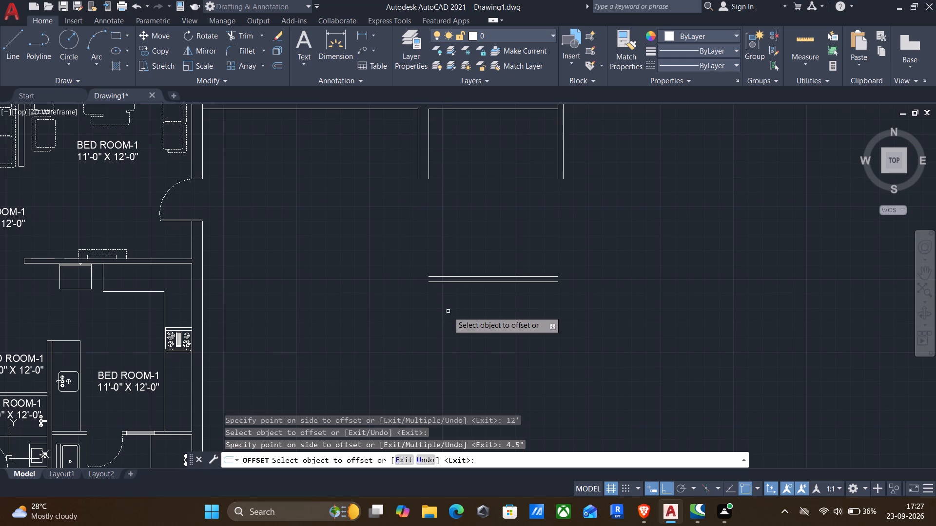
pyautogui.moveTo(443, 313); pyautogui.dragTo(419, 310, button='middle')
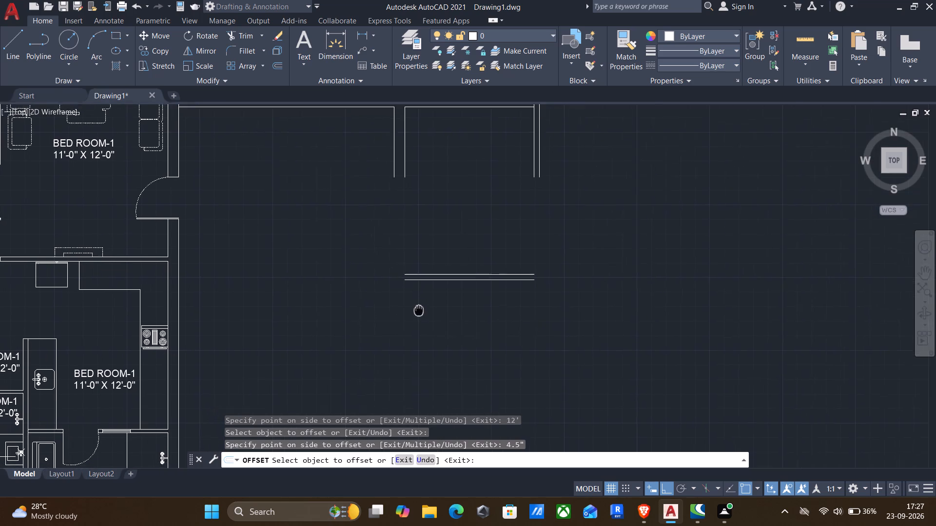
pyautogui.moveTo(419, 310); pyautogui.dragTo(428, 259, button='middle')
pyautogui.scroll(-1, 420, 271)
pyautogui.moveTo(417, 276); pyautogui.dragTo(426, 300, button='middle')
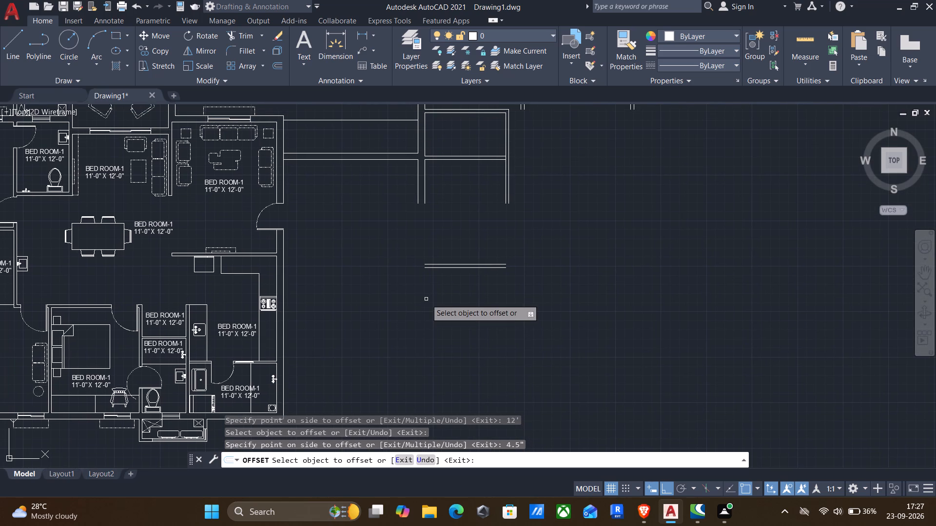
pyautogui.click(446, 267)
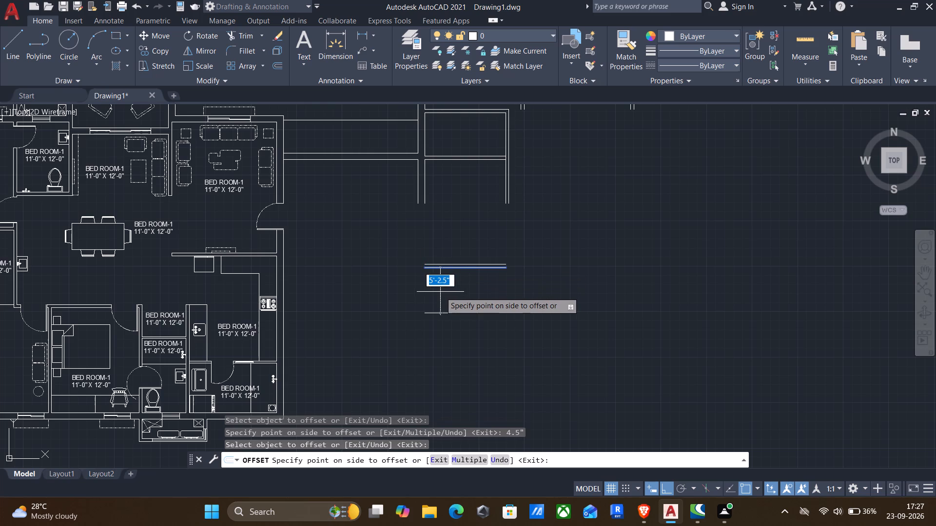
pyautogui.write("12'")
pyautogui.press('Return')
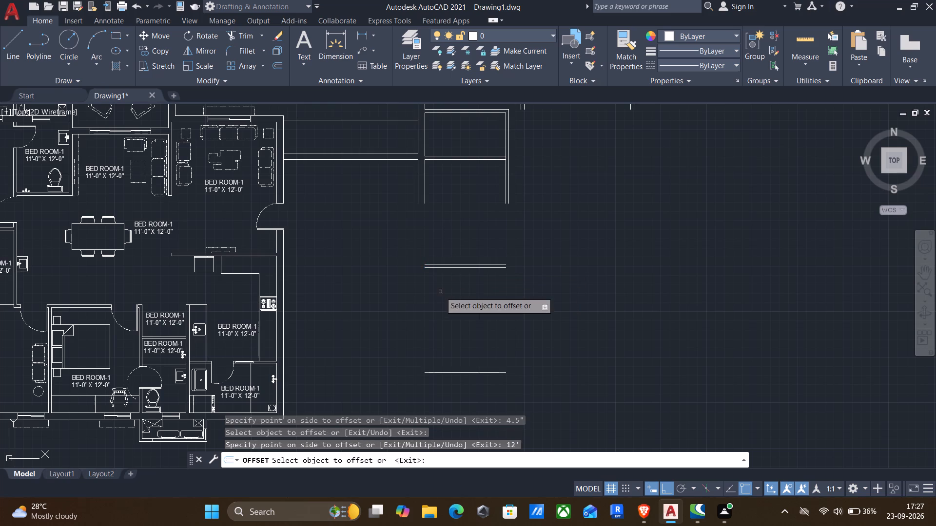
pyautogui.moveTo(426, 296); pyautogui.dragTo(460, 223, button='middle')
pyautogui.click(479, 297)
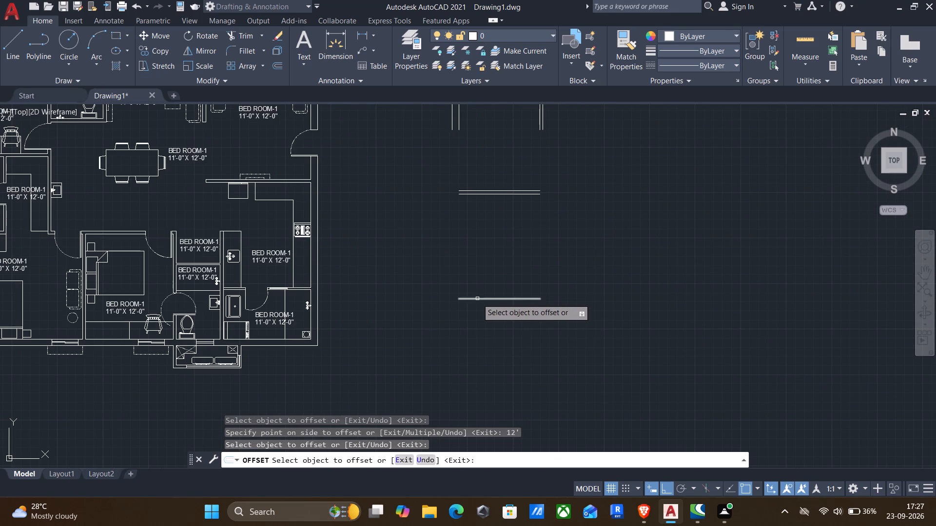
pyautogui.click(477, 299)
pyautogui.write('9"')
pyautogui.press('Return')
pyautogui.press('Return')
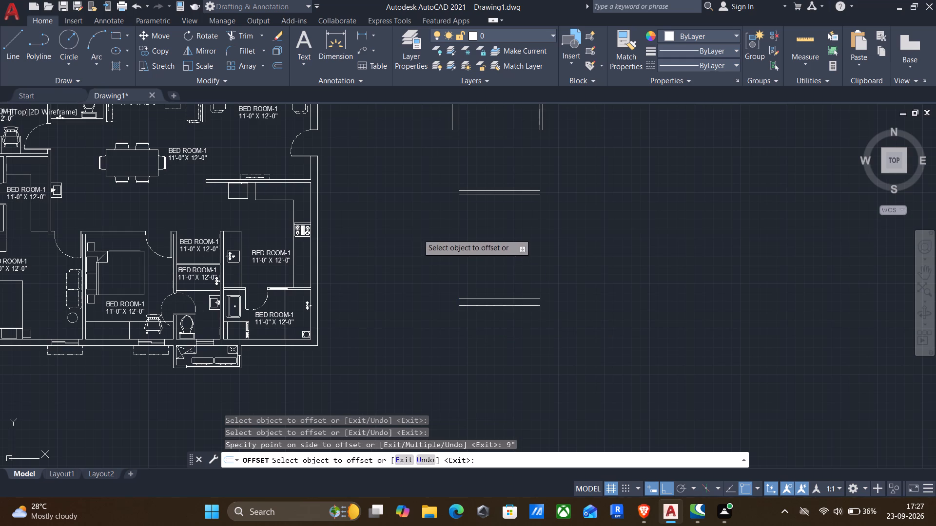
# Fillet the bottom 9" wall's inner and outer lines with the matching lines of the 9" vertical wall to close the southwest corner.
pyautogui.moveTo(436, 207); pyautogui.dragTo(459, 268, button='middle')
pyautogui.press('f')
pyautogui.press('Return')
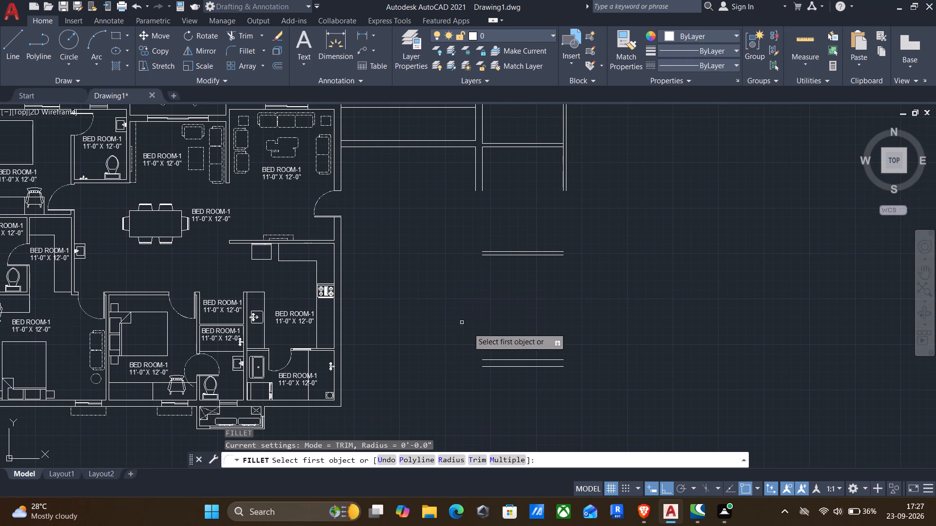
pyautogui.click(510, 360)
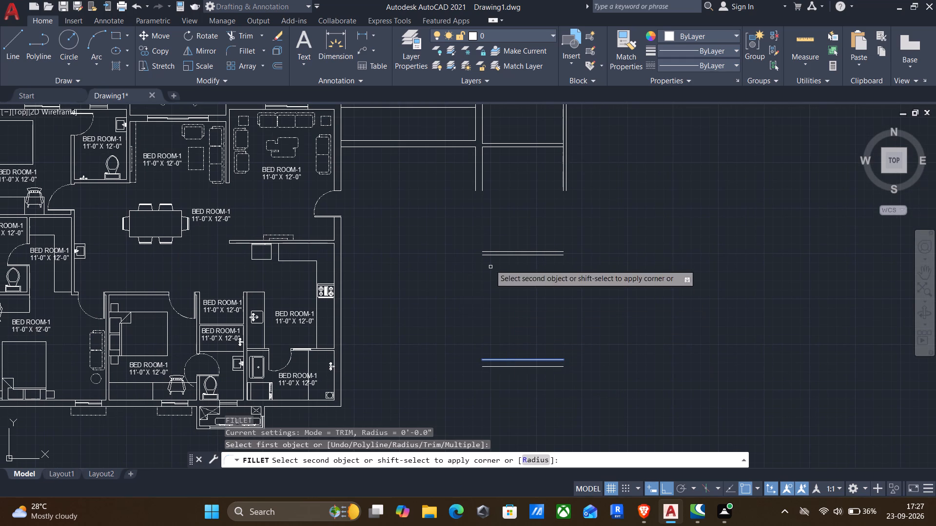
pyautogui.click(482, 171)
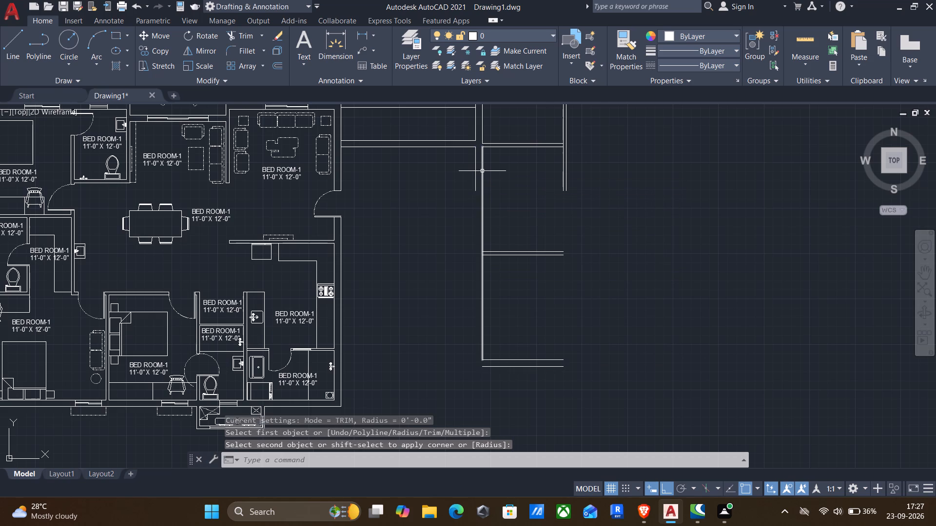
pyautogui.press('Return')
pyautogui.click(475, 180)
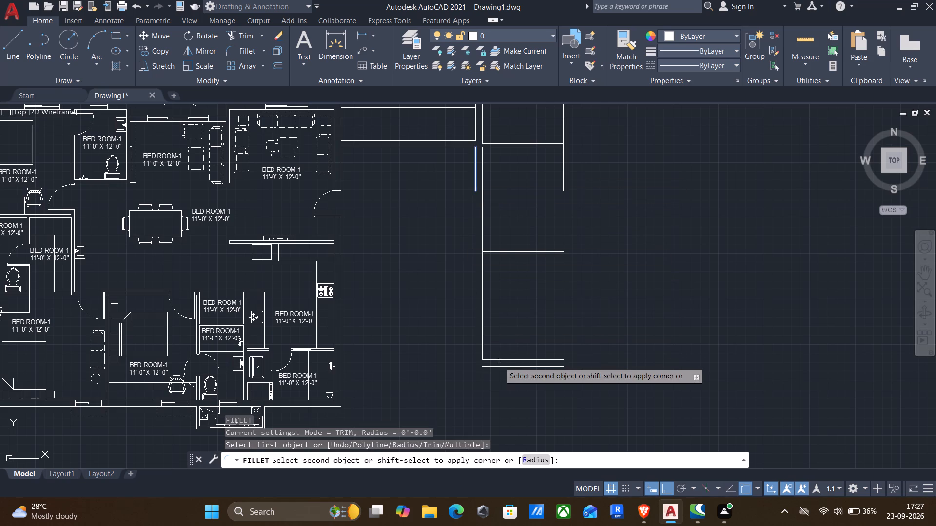
pyautogui.click(505, 367)
# Trim the 9" vertical wall's east line between the two lines of the lower 4.5" horizontal wall to open the junction.
pyautogui.scroll(-1, 477, 339)
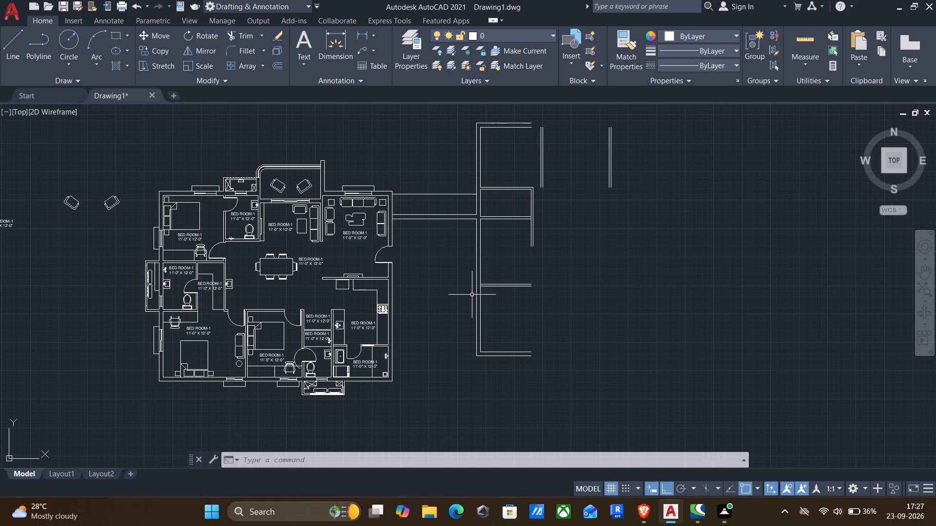
pyautogui.moveTo(430, 288); pyautogui.dragTo(411, 290, button='middle')
pyautogui.write('TR')
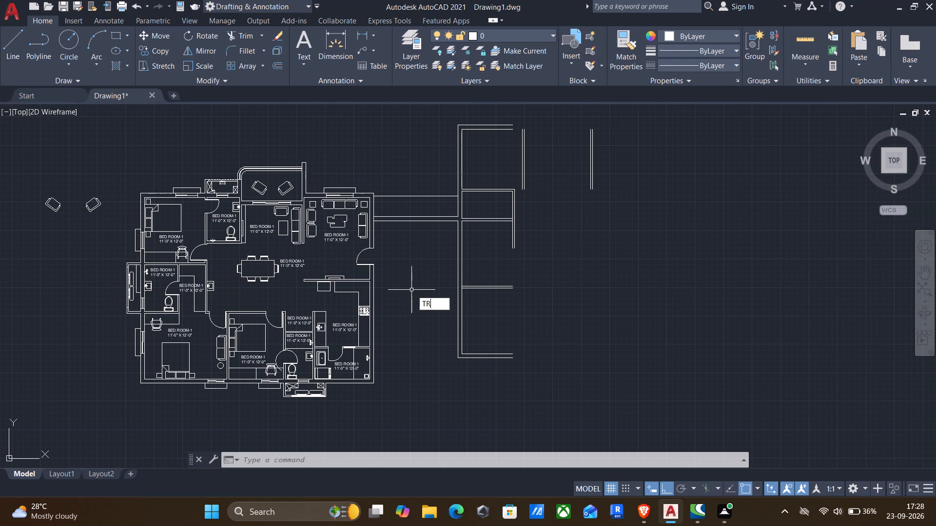
pyautogui.press('Return')
pyautogui.scroll(3, 445, 287)
pyautogui.scroll(2, 488, 294)
pyautogui.moveTo(492, 288); pyautogui.dragTo(527, 285)
pyautogui.scroll(-3, 527, 285)
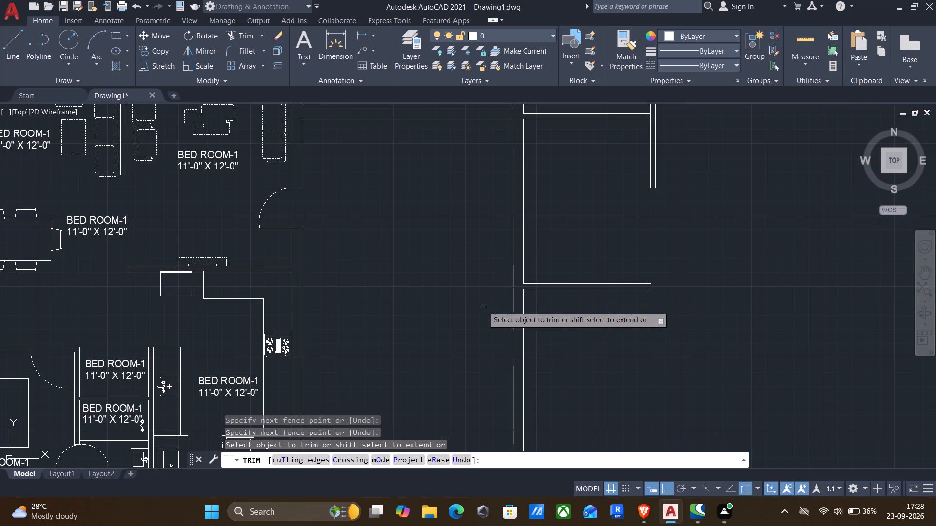
pyautogui.moveTo(477, 313); pyautogui.dragTo(451, 222, button='middle')
pyautogui.moveTo(443, 275); pyautogui.dragTo(426, 265, button='middle')
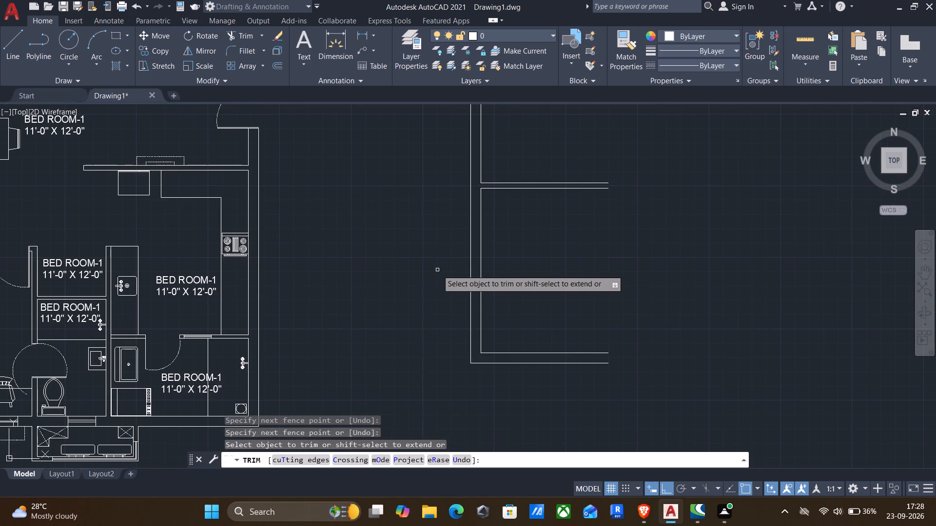
pyautogui.press('Return')
# Add a 4.5" vertical wall by offsetting the southern room's west inner line 15' east and the resulting line 4.5" east.
pyautogui.moveTo(454, 264); pyautogui.dragTo(459, 343, button='middle')
pyautogui.press('o')
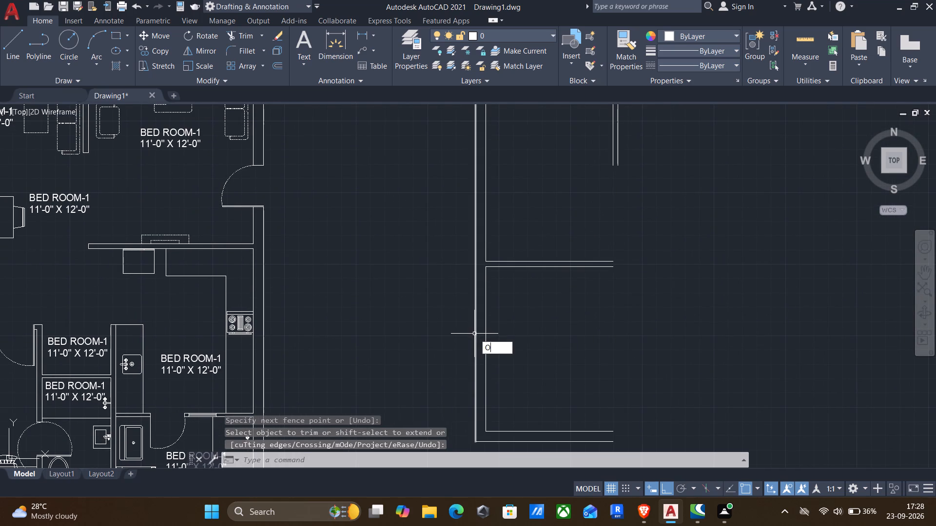
pyautogui.press('Return')
pyautogui.moveTo(494, 352); pyautogui.dragTo(509, 344)
pyautogui.click(524, 337)
pyautogui.click(484, 376)
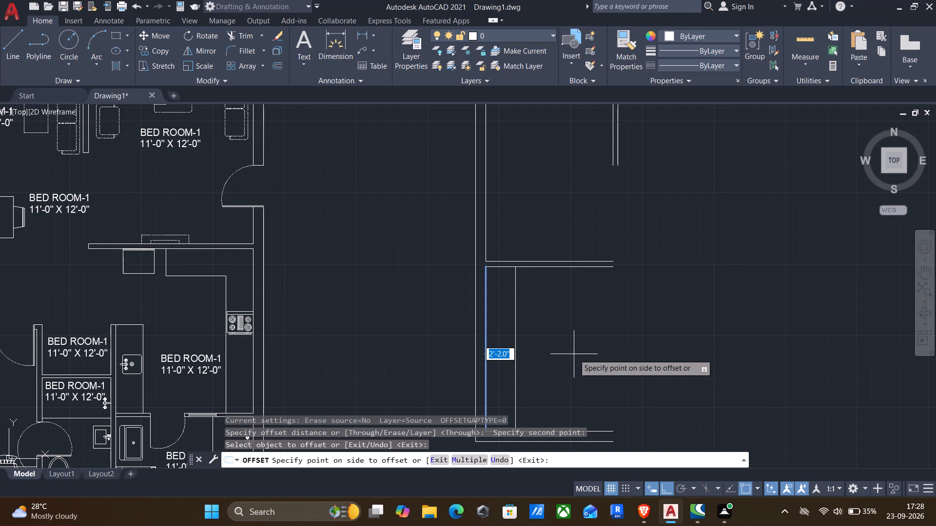
pyautogui.write("15'")
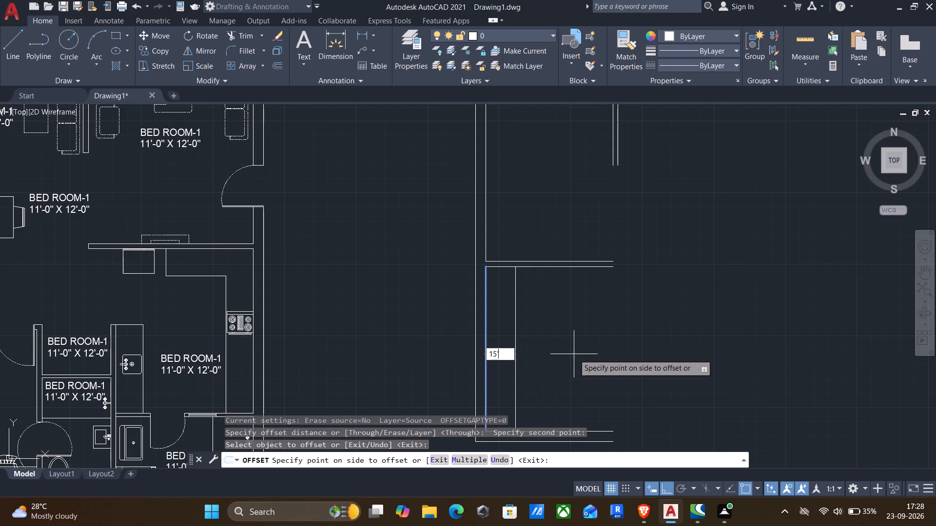
pyautogui.press('Return')
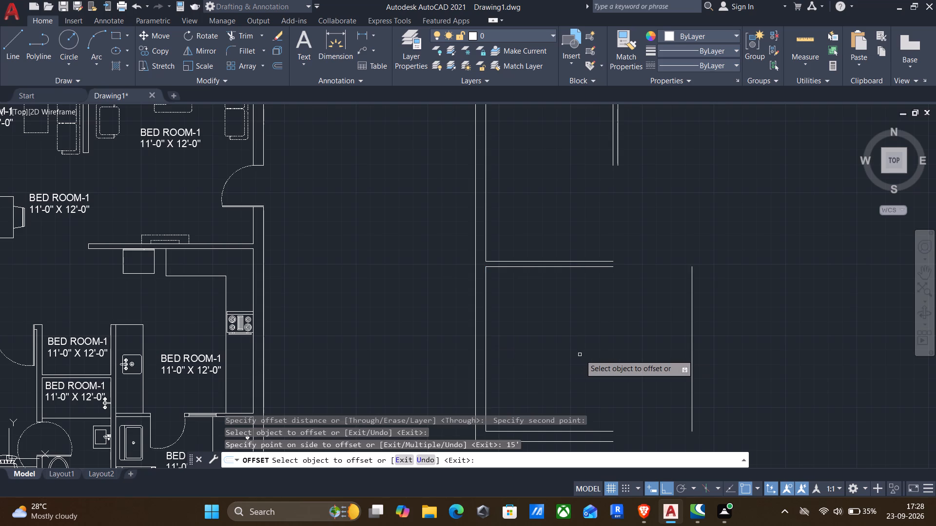
pyautogui.moveTo(581, 355); pyautogui.dragTo(274, 253, button='middle')
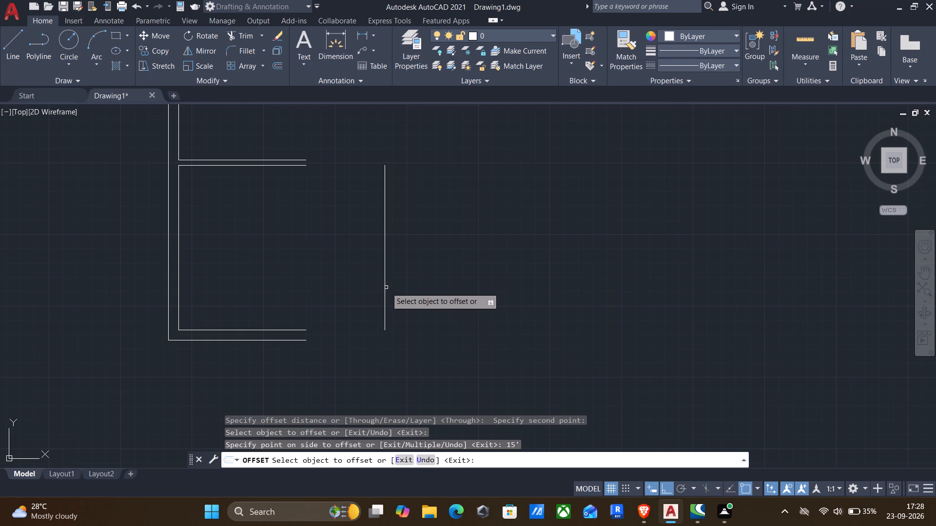
pyautogui.click(386, 303)
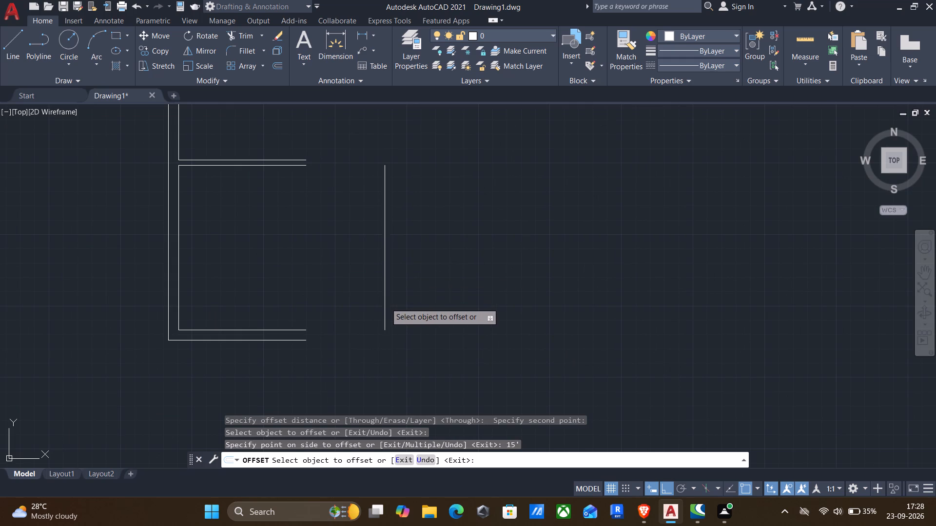
pyautogui.write('4.5')
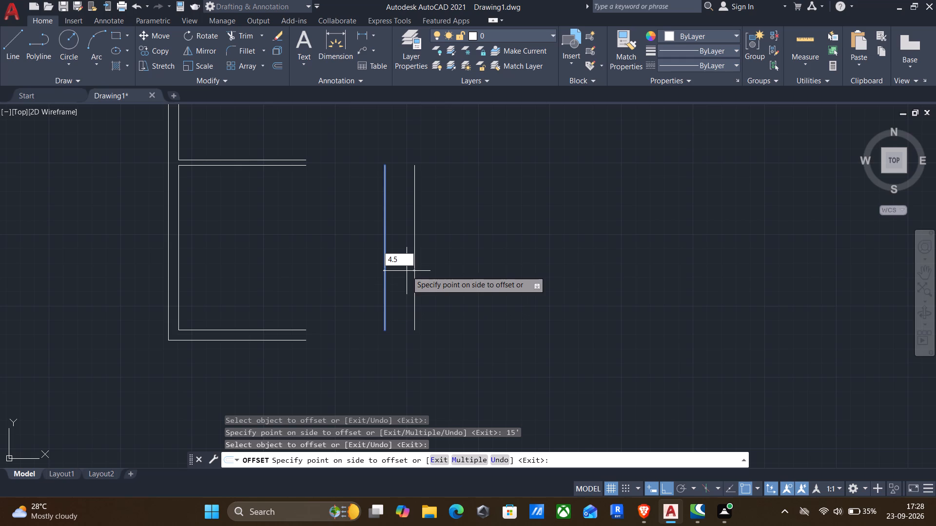
pyautogui.hotkey('shift', '"')
pyautogui.press('Return')
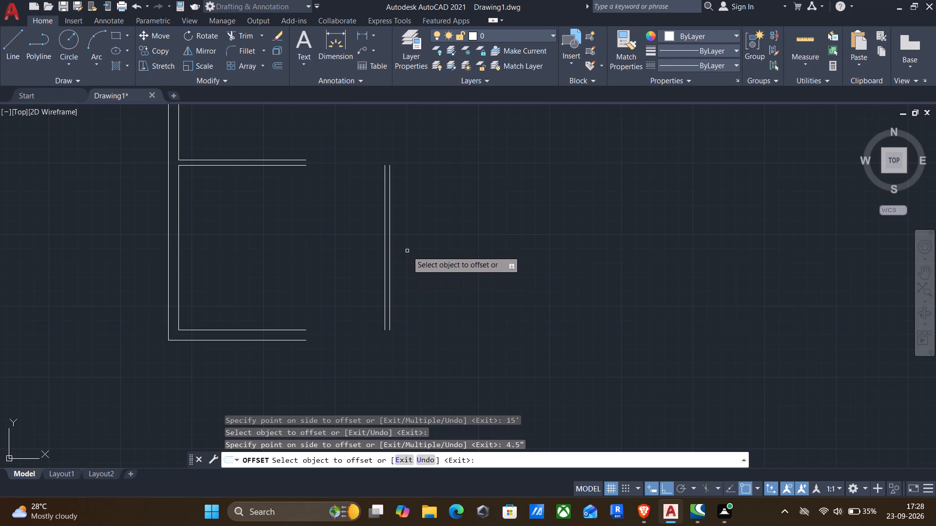
# Add another 4.5" vertical wall by offsetting the new wall's east line 9'4" east and the resulting line 4.5" east.
pyautogui.click(390, 275)
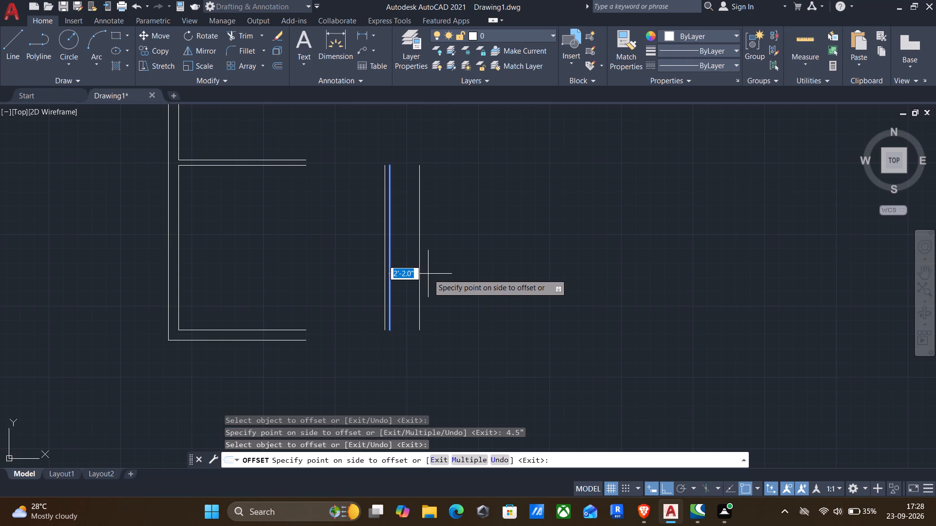
pyautogui.write('9\'4"')
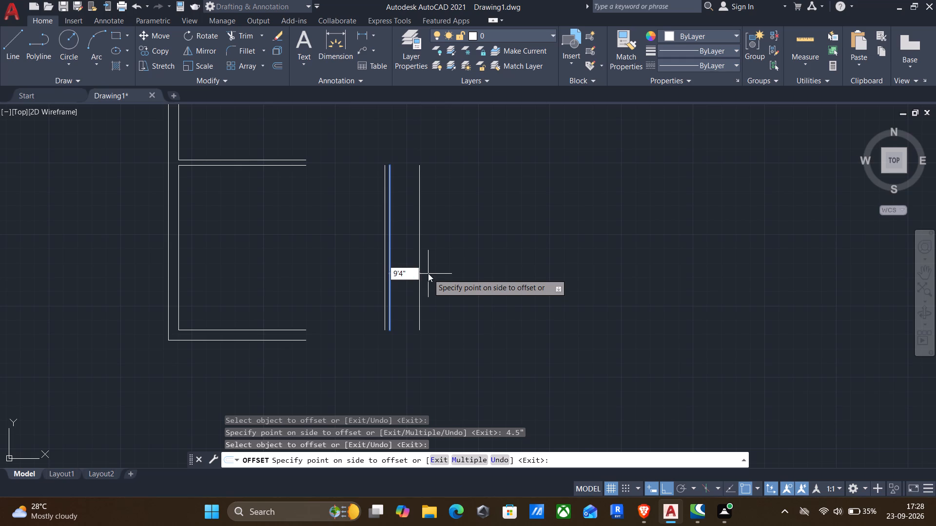
pyautogui.press('Return')
pyautogui.click(519, 255)
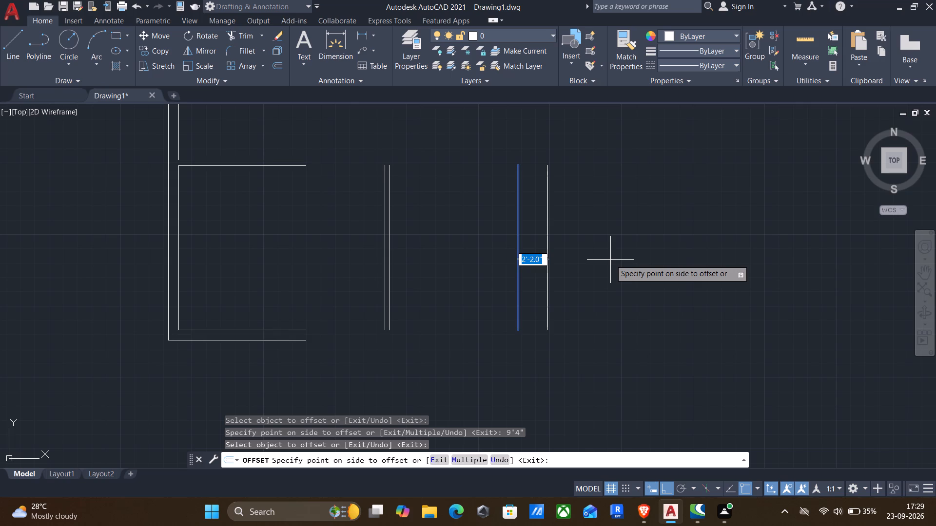
pyautogui.write('4.5"')
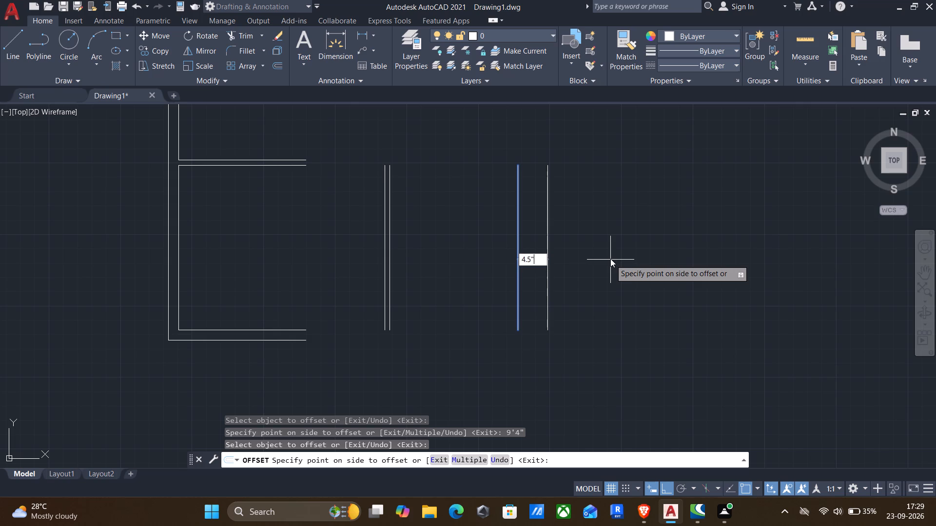
pyautogui.press('Return')
pyautogui.moveTo(590, 265); pyautogui.dragTo(498, 204, button='middle')
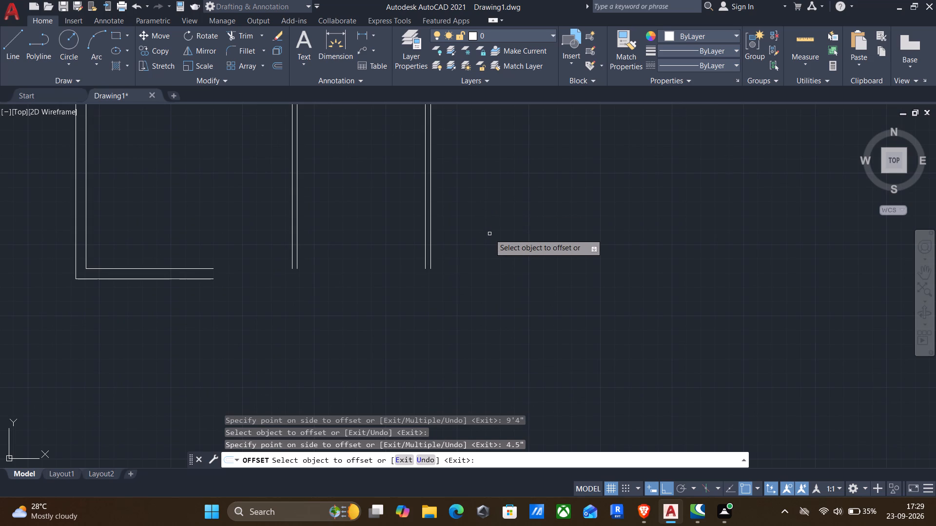
pyautogui.moveTo(493, 234); pyautogui.dragTo(604, 322, button='middle')
pyautogui.scroll(-1, 591, 315)
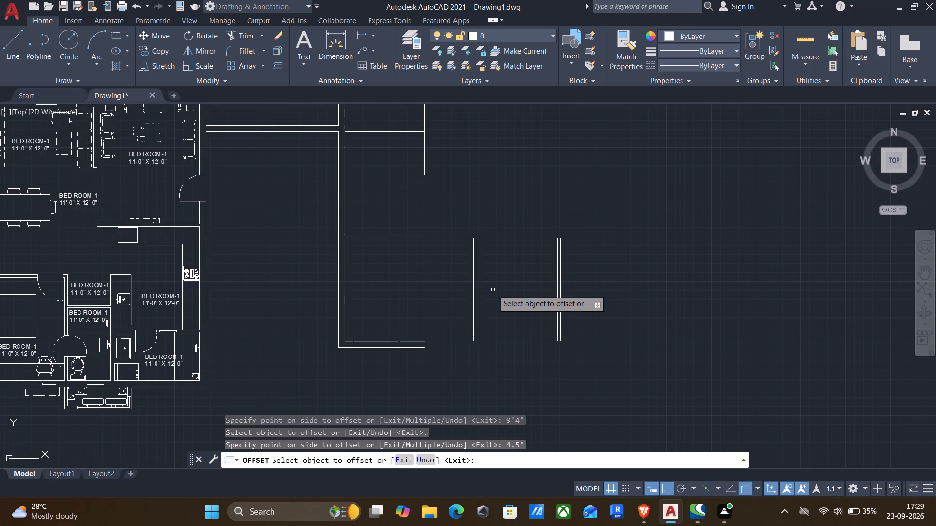
pyautogui.press('Escape')
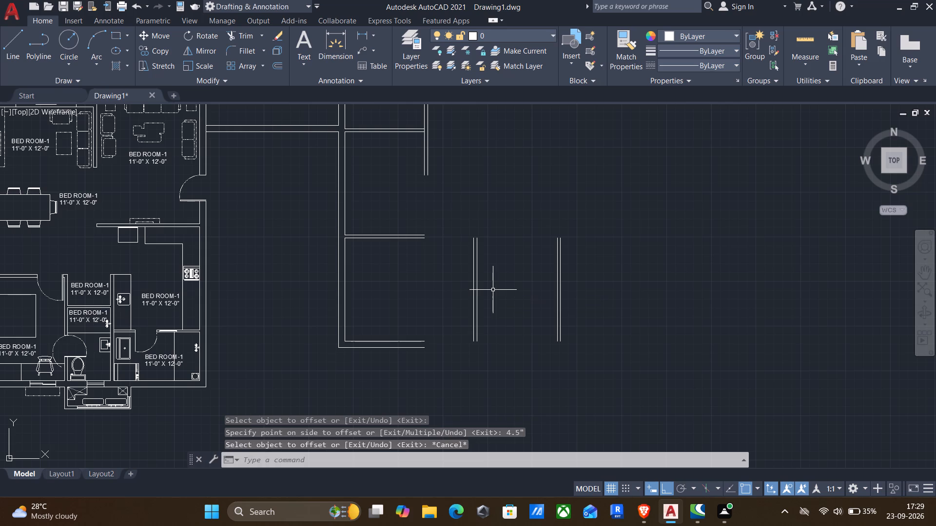
# Extend the bottom wall's inner line east to the second 4.5" vertical wall of the southern rooms.
pyautogui.write('EX')
pyautogui.press('Return')
pyautogui.moveTo(415, 370); pyautogui.dragTo(411, 302)
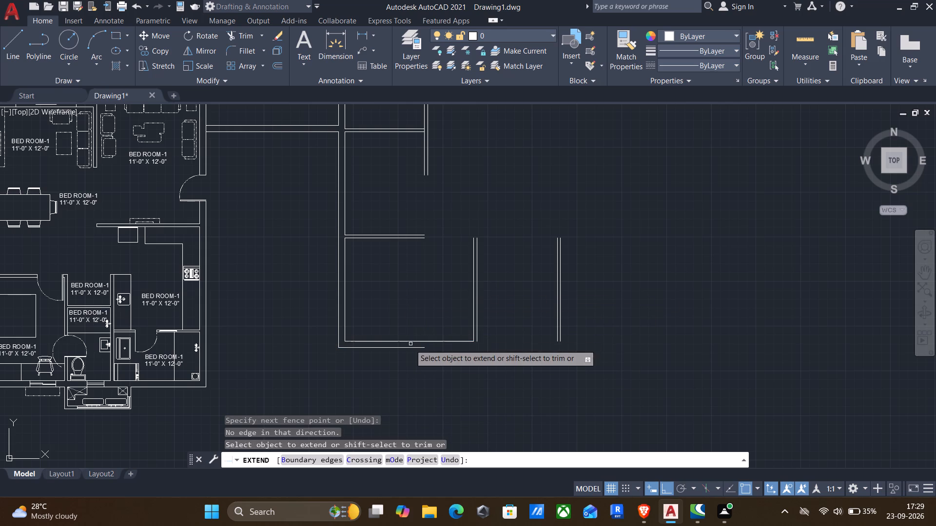
pyautogui.moveTo(435, 357); pyautogui.dragTo(448, 292)
pyautogui.moveTo(448, 355); pyautogui.dragTo(453, 301)
pyautogui.moveTo(493, 358); pyautogui.dragTo(504, 274)
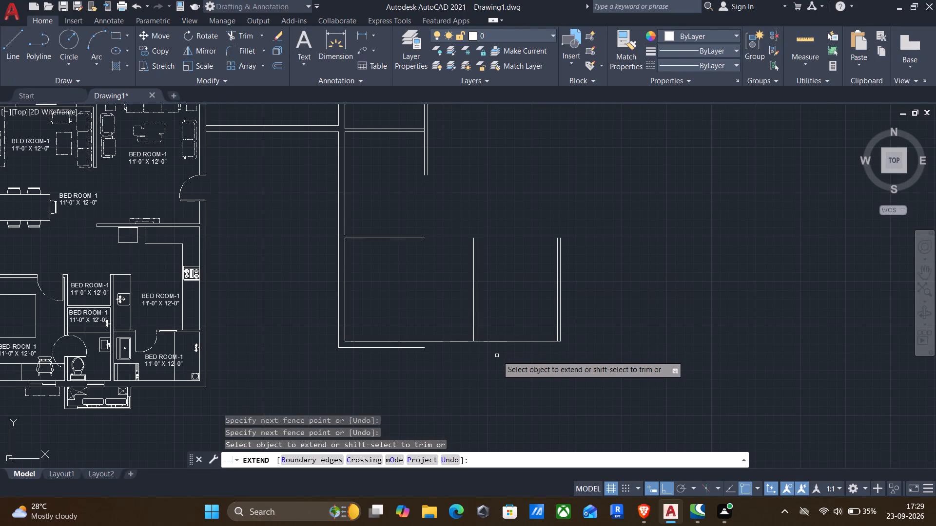
pyautogui.press('Escape')
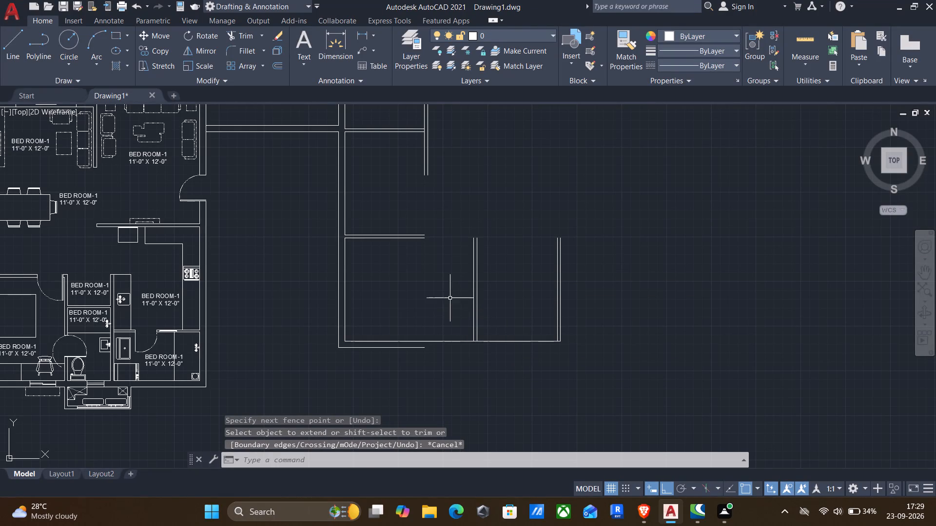
# Dismiss the system update notification covering the drawing.
pyautogui.moveTo(448, 295); pyautogui.dragTo(505, 408, button='middle')
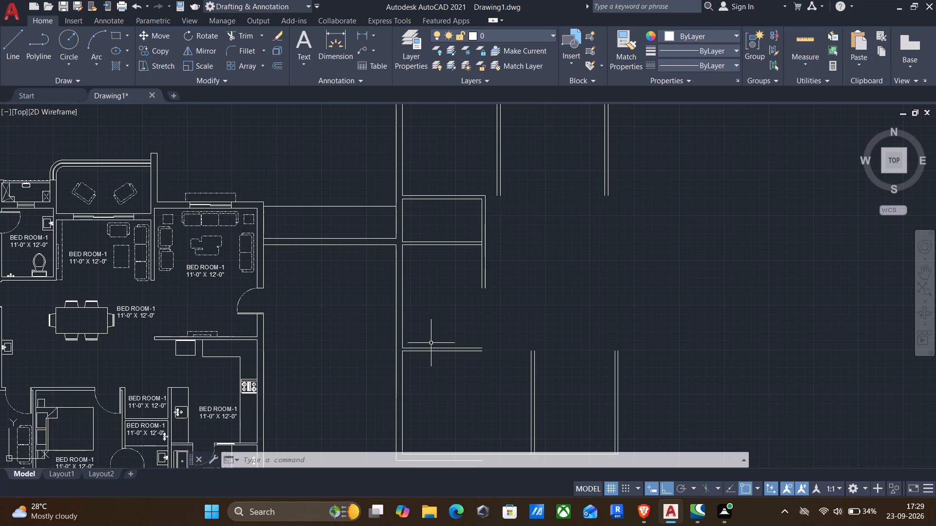
pyautogui.moveTo(445, 299); pyautogui.dragTo(493, 296, button='middle')
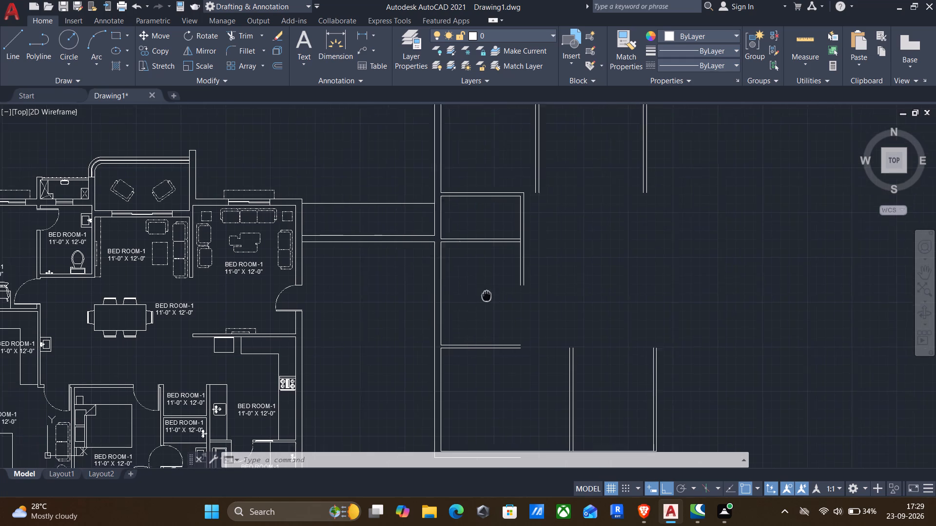
pyautogui.moveTo(493, 296); pyautogui.dragTo(503, 295, button='middle')
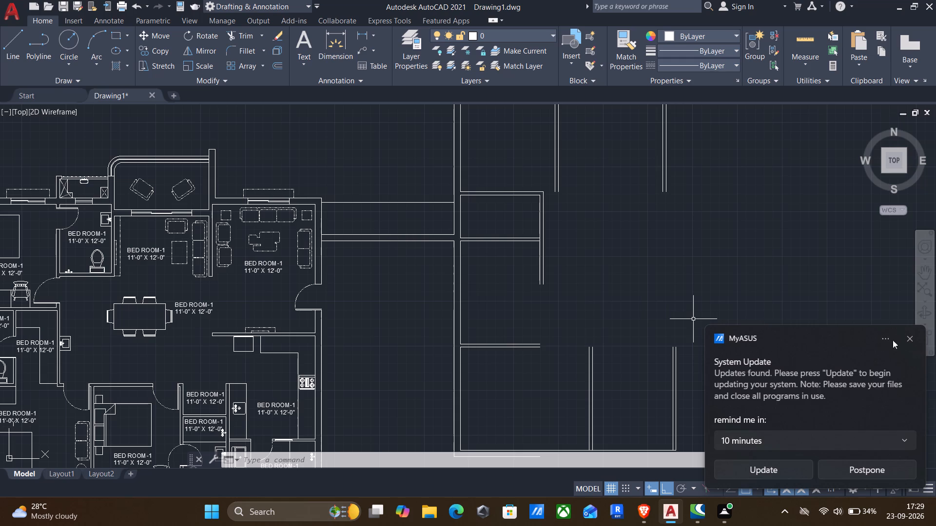
pyautogui.click(907, 338)
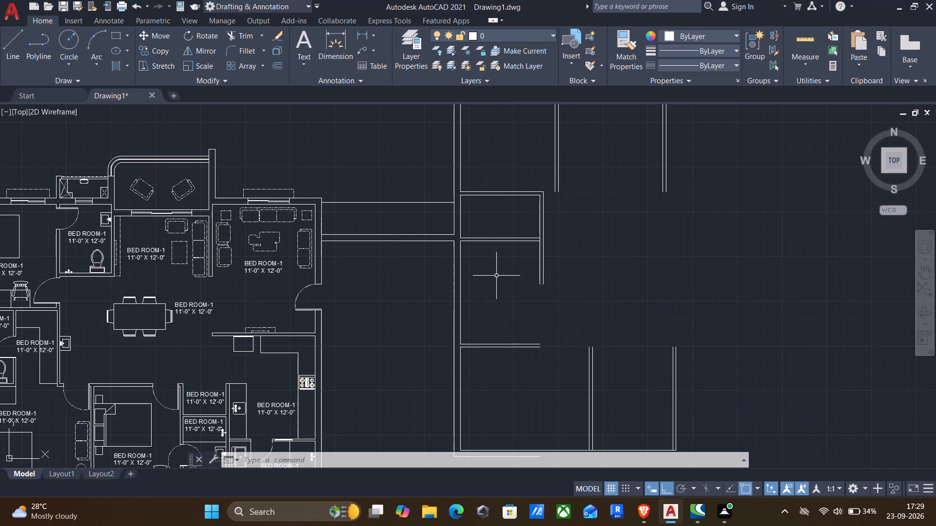
# Offset the middle room's west inner line 12' east and the resulting line 14'2" east.
pyautogui.press('o')
pyautogui.press('Return')
pyautogui.click(465, 304)
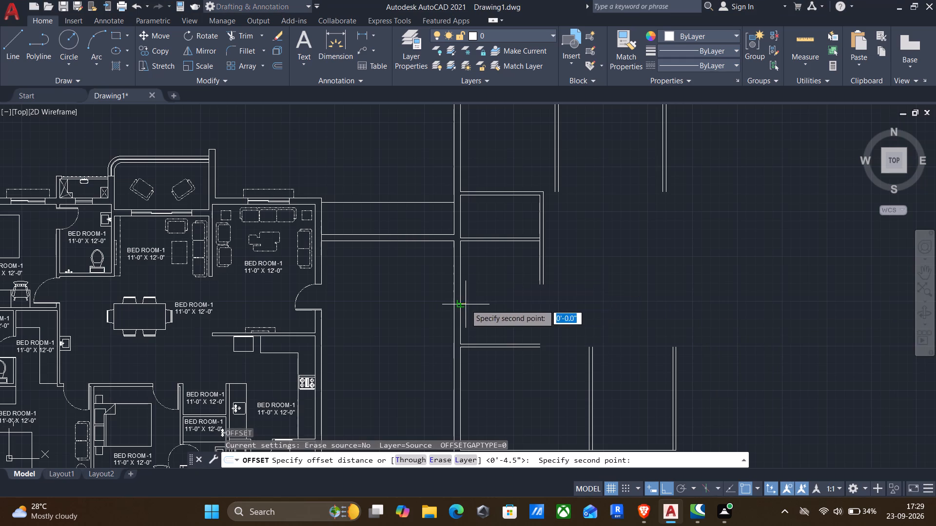
pyautogui.click(485, 295)
pyautogui.click(460, 309)
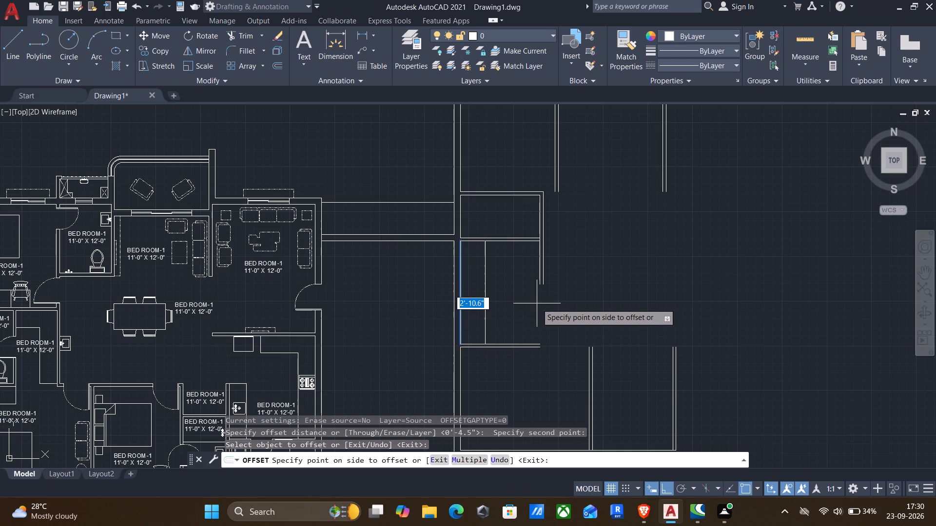
pyautogui.write('12')
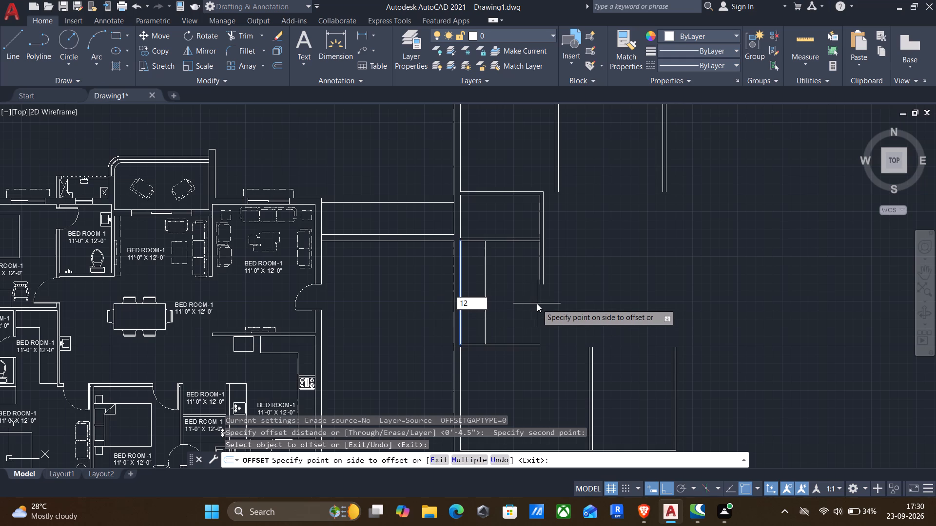
pyautogui.press("'")
pyautogui.press('Return')
pyautogui.scroll(-2, 564, 301)
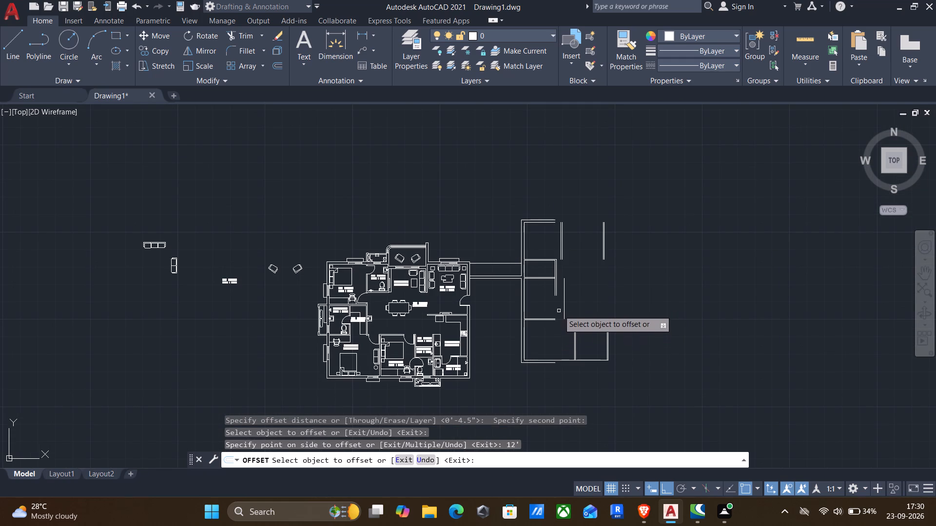
pyautogui.scroll(2, 559, 308)
pyautogui.click(569, 300)
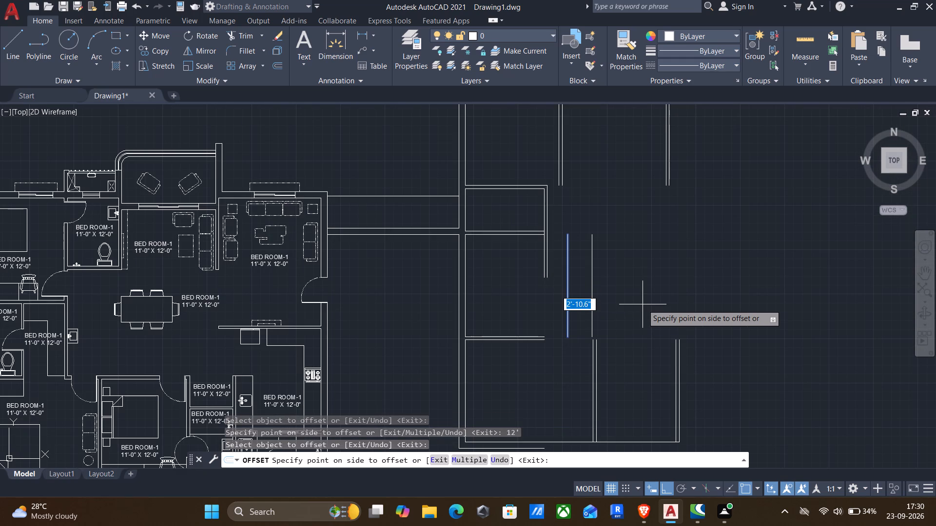
pyautogui.write('14')
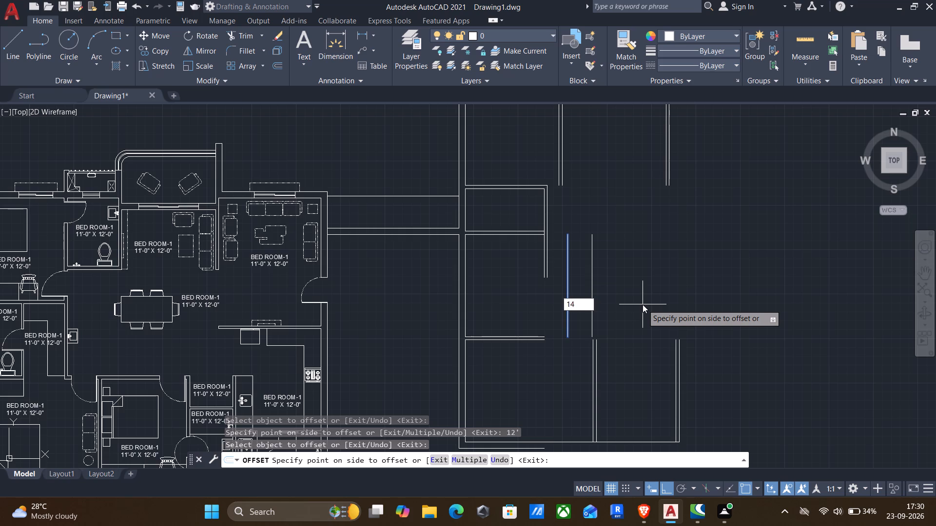
pyautogui.write('\'2"')
pyautogui.press('Return')
# Add the 9" east outer wall by offsetting the easternmost new line 8'8" east and the resulting line 9" east.
pyautogui.moveTo(640, 306); pyautogui.dragTo(595, 304, button='middle')
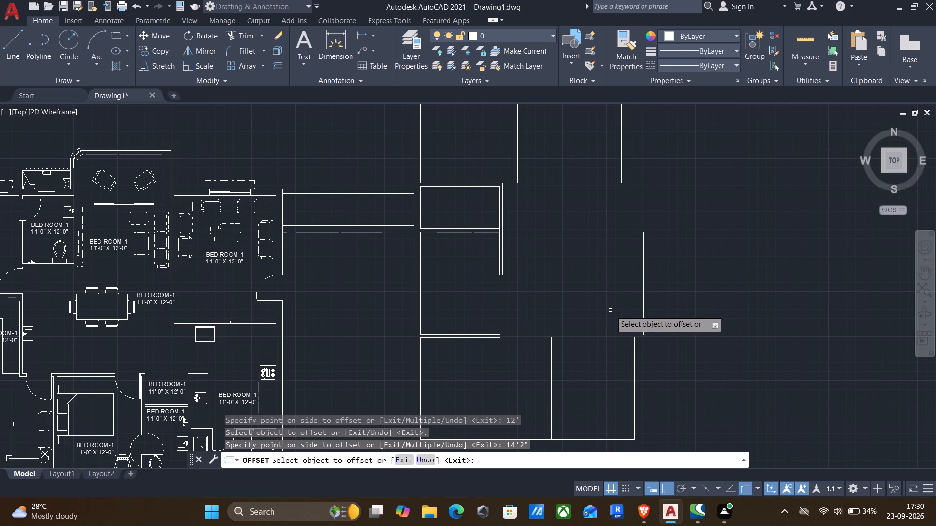
pyautogui.click(642, 312)
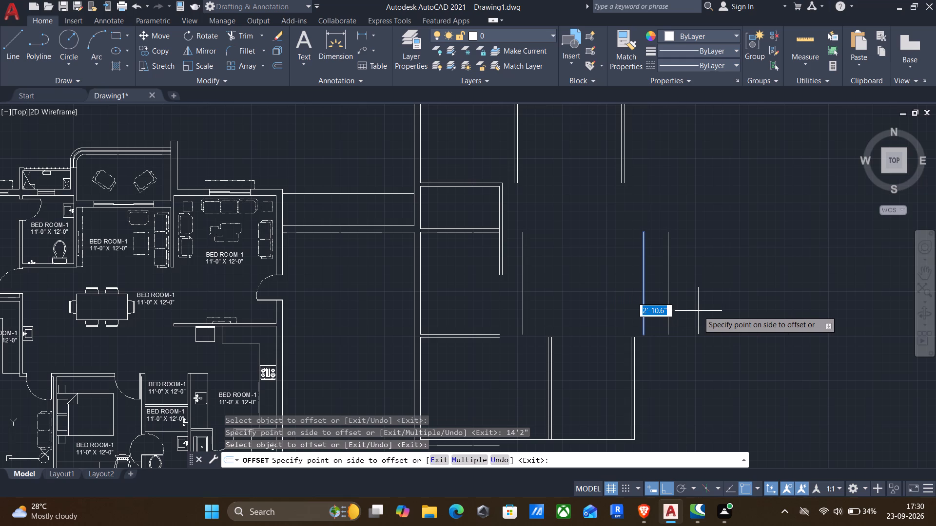
pyautogui.write('8\'8"')
pyautogui.press('Return')
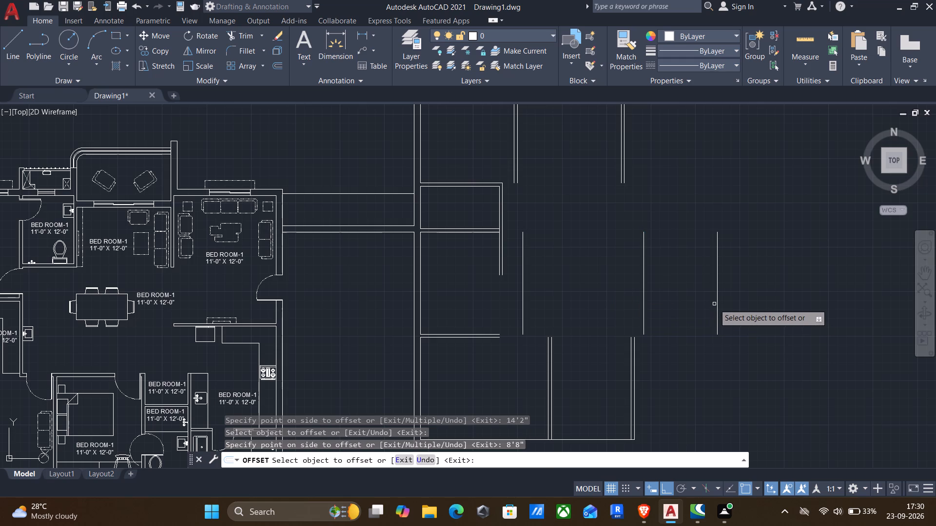
pyautogui.click(717, 303)
pyautogui.write('9"')
pyautogui.press('Return')
pyautogui.moveTo(746, 331); pyautogui.dragTo(739, 254, button='middle')
pyautogui.press('Return')
# Measure the clear distance between the two northern 4.5" vertical walls.
pyautogui.moveTo(693, 333); pyautogui.dragTo(699, 299, button='middle')
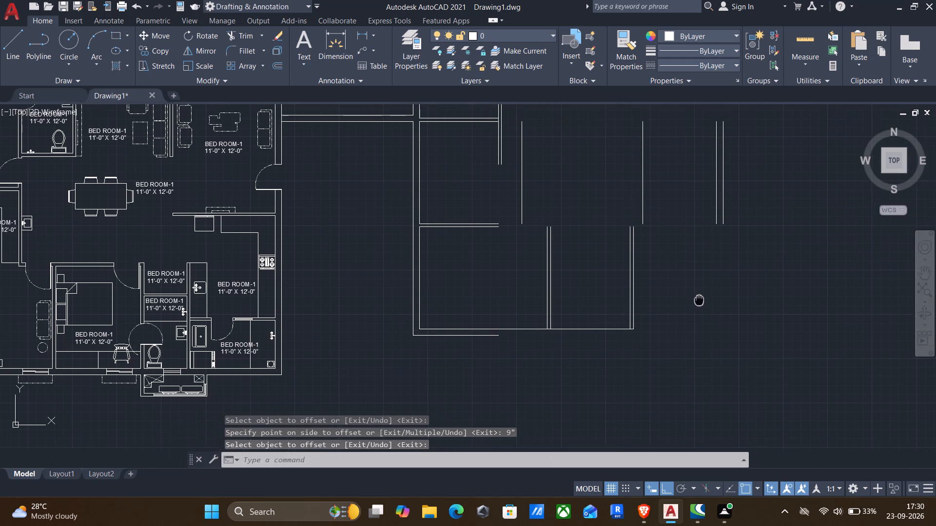
pyautogui.moveTo(699, 299); pyautogui.dragTo(700, 299, button='middle')
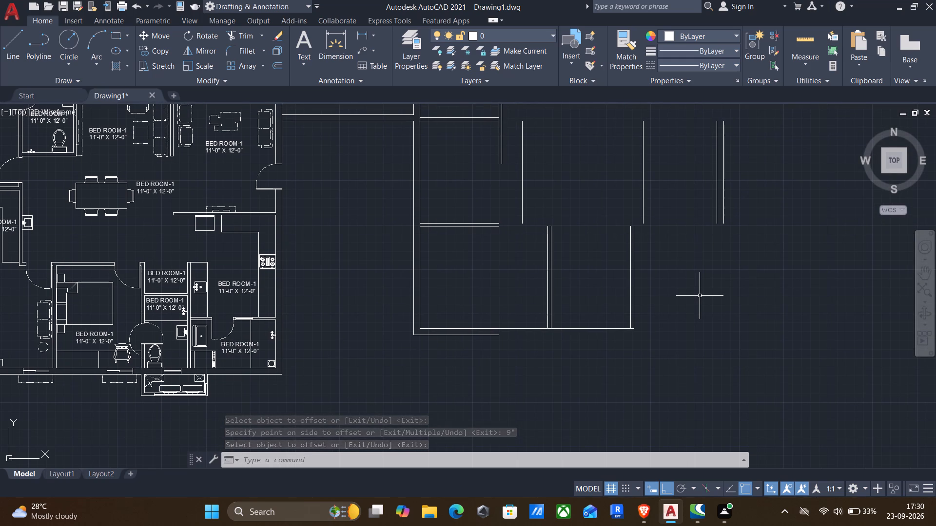
pyautogui.moveTo(634, 215); pyautogui.dragTo(665, 285, button='middle')
pyautogui.moveTo(638, 246); pyautogui.dragTo(635, 455, button='middle')
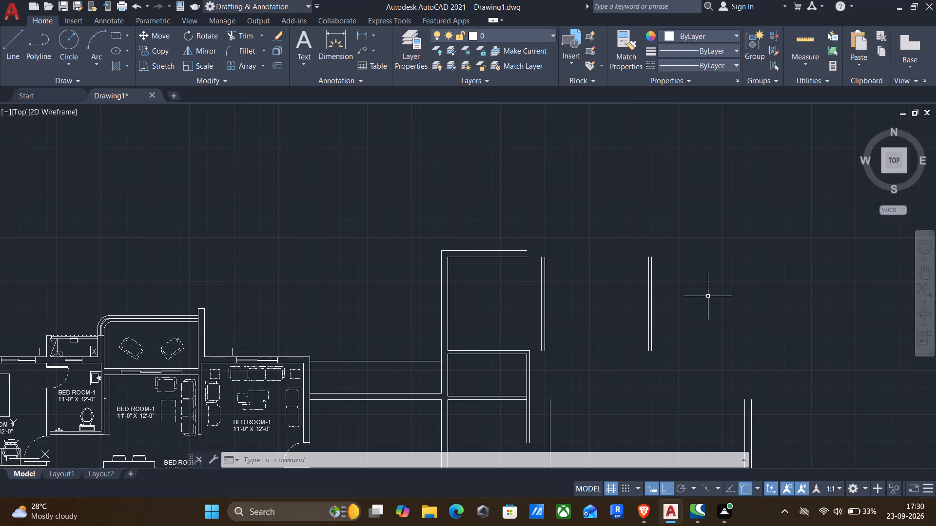
pyautogui.click(804, 37)
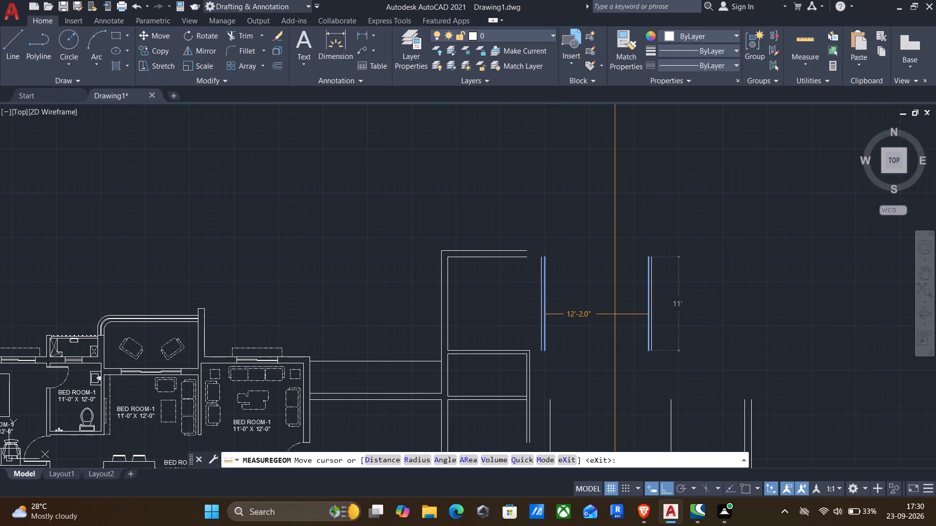
pyautogui.press('Escape')
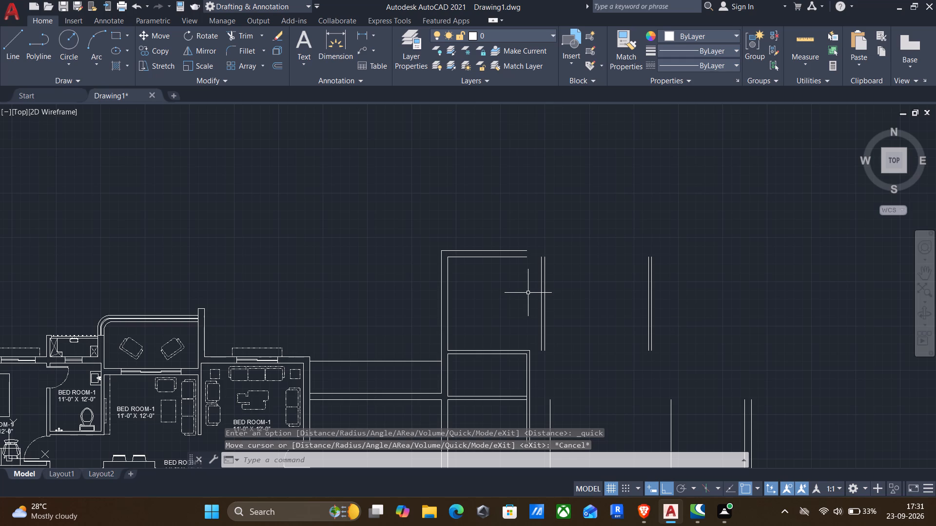
# Fillet the top wall's inner and outer lines with the matching lines of the 9" east wall to close the northeast corner.
pyautogui.press('f')
pyautogui.press('Return')
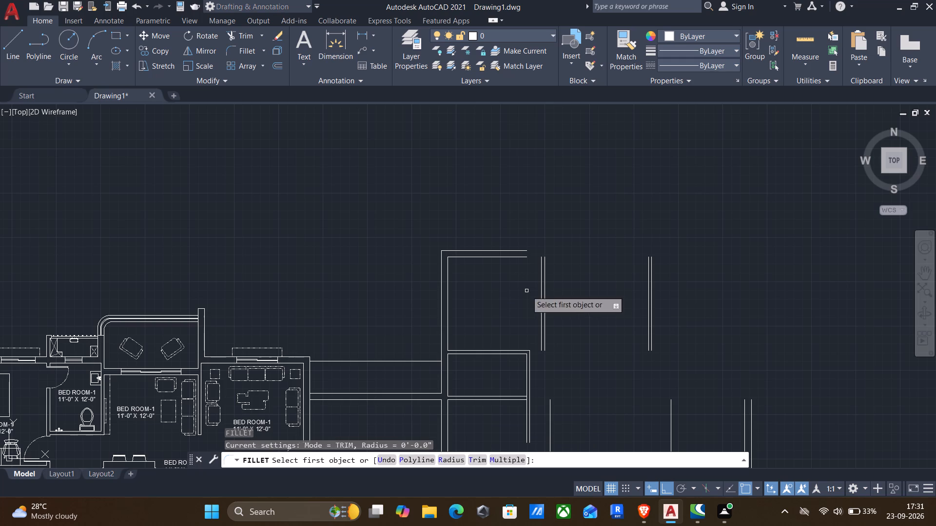
pyautogui.click(503, 258)
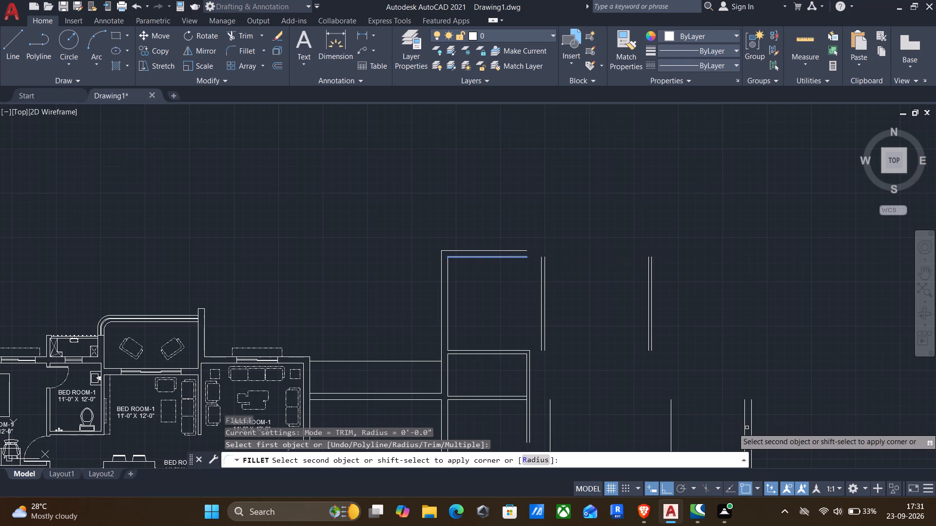
pyautogui.click(745, 428)
pyautogui.press('Return')
pyautogui.click(751, 426)
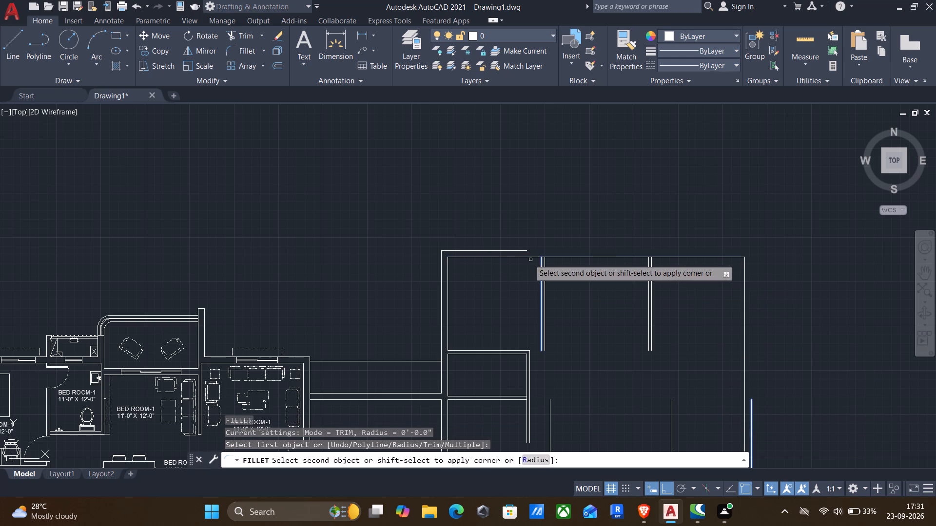
pyautogui.click(513, 250)
pyautogui.press('Return')
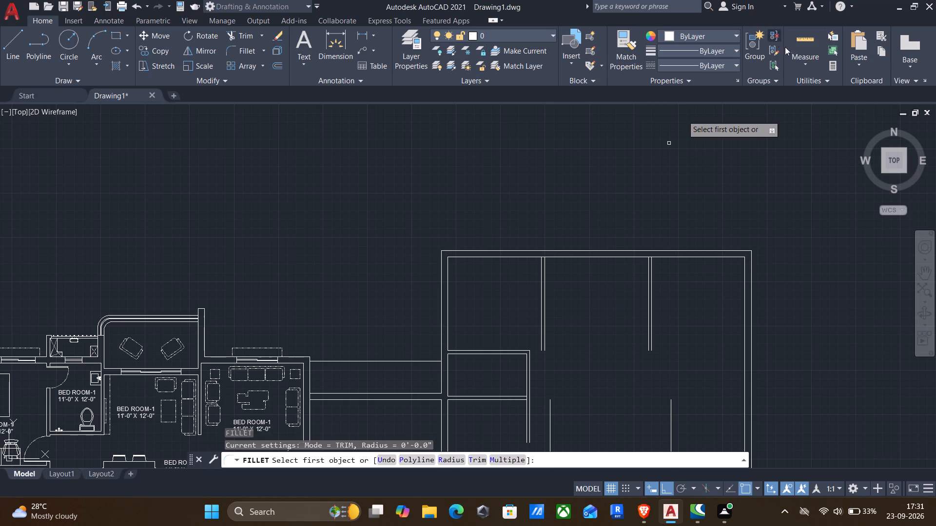
# Measure the clear widths of the three northern rooms between the vertical walls of the eastern extension.
pyautogui.click(799, 42)
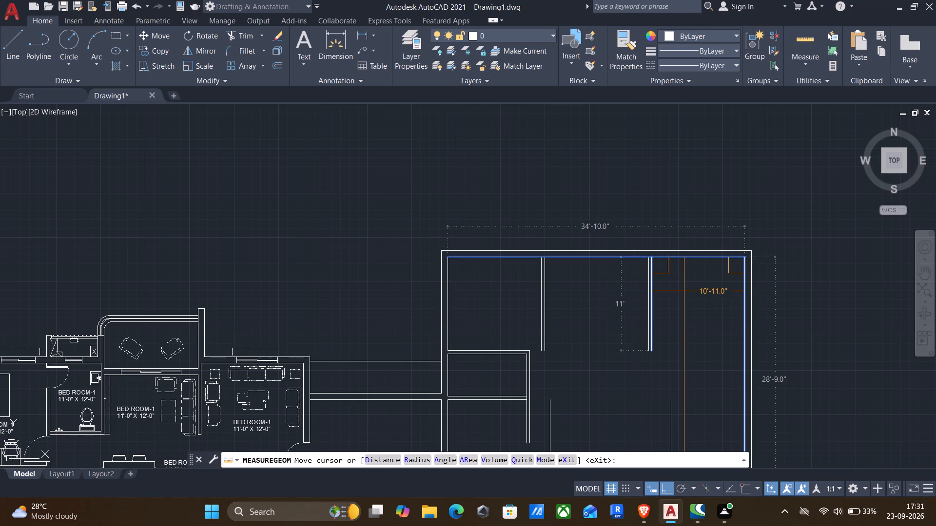
pyautogui.moveTo(684, 292); pyautogui.dragTo(707, 241, button='middle')
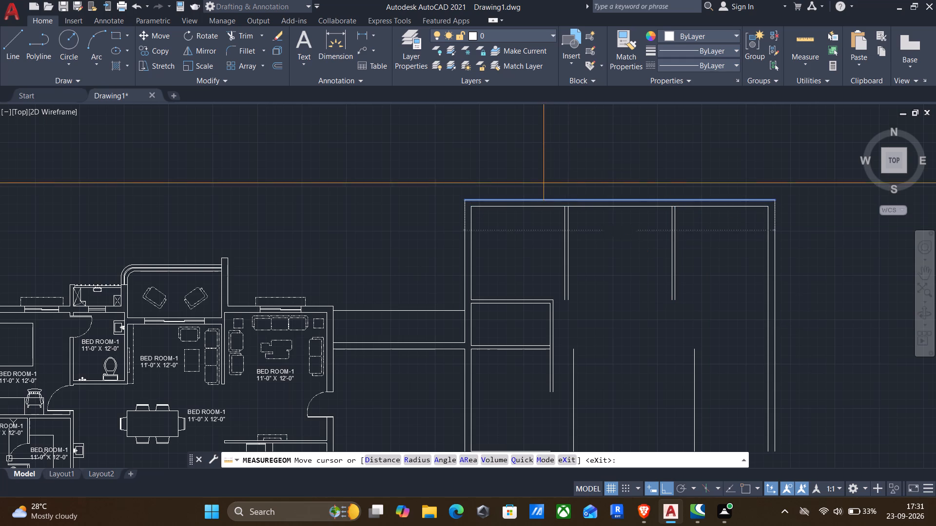
pyautogui.scroll(3, 546, 236)
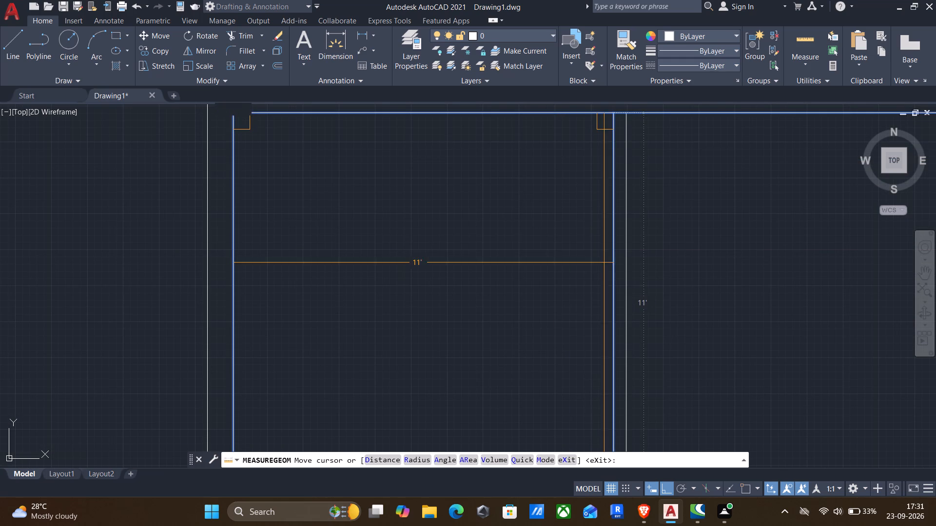
pyautogui.moveTo(621, 276); pyautogui.dragTo(405, 261, button='middle')
pyautogui.scroll(-2, 415, 268)
pyautogui.scroll(1, 539, 284)
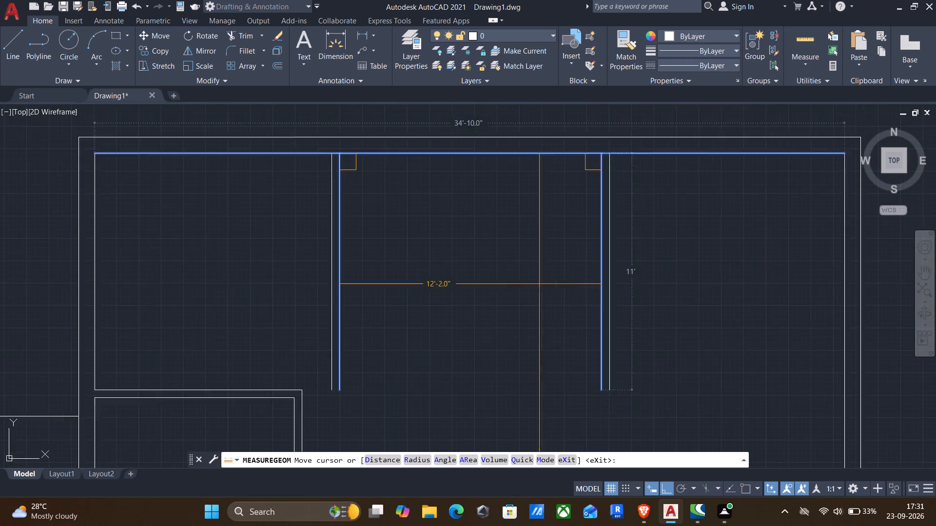
pyautogui.scroll(1, 539, 284)
pyautogui.scroll(-2, 632, 300)
pyautogui.moveTo(611, 304); pyautogui.dragTo(778, 232, button='middle')
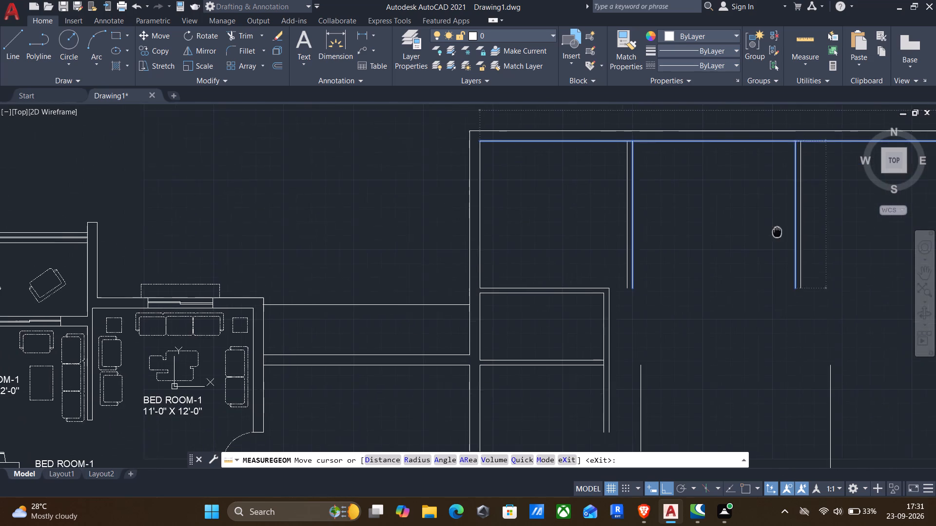
pyautogui.moveTo(778, 232); pyautogui.dragTo(778, 231, button='middle')
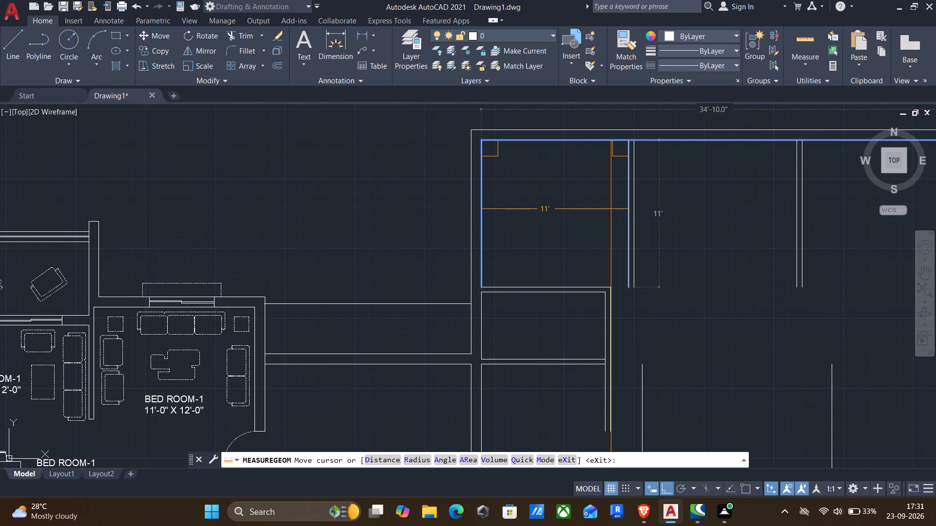
pyautogui.moveTo(612, 209); pyautogui.dragTo(628, 220, button='middle')
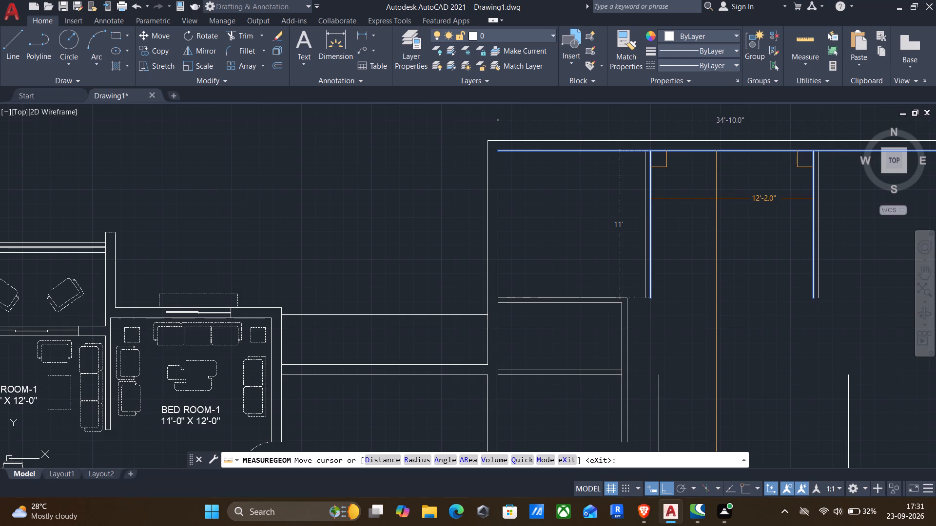
pyautogui.press('Escape')
# Delete both lines of the eastern 4.5" vertical wall between the northern rooms.
pyautogui.click(838, 284)
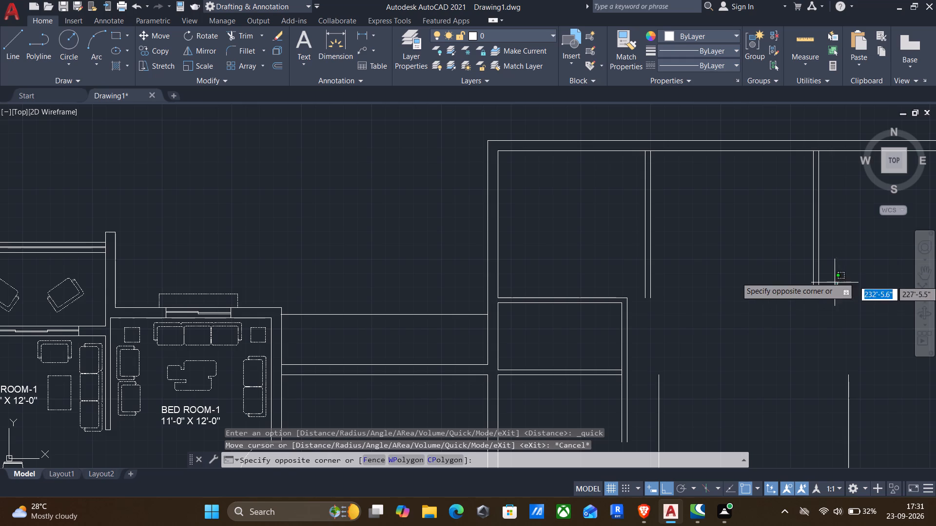
pyautogui.click(799, 262)
pyautogui.press('Delete')
# Offset the remaining northern 4.5" wall's east line 11' east, and the resulting line 4.5" east.
pyautogui.press('o')
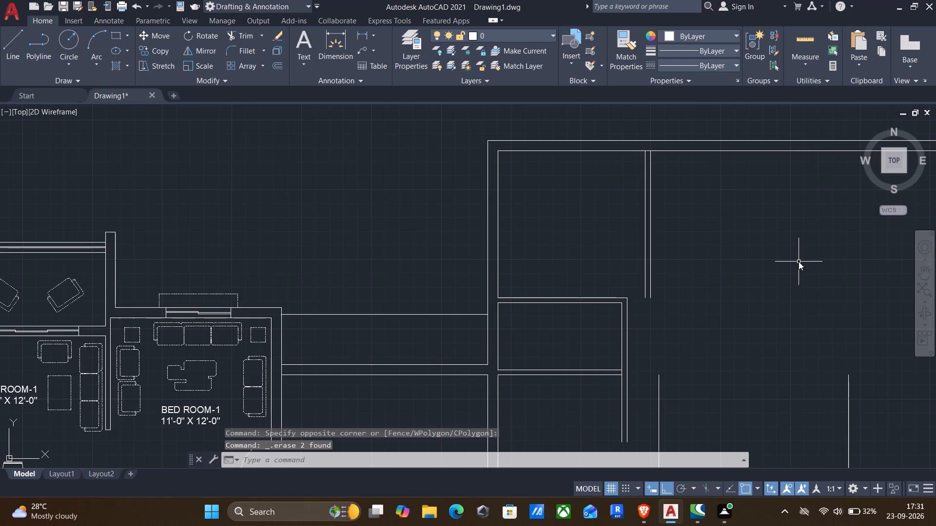
pyautogui.press('Return')
pyautogui.click(657, 252)
pyautogui.click(685, 241)
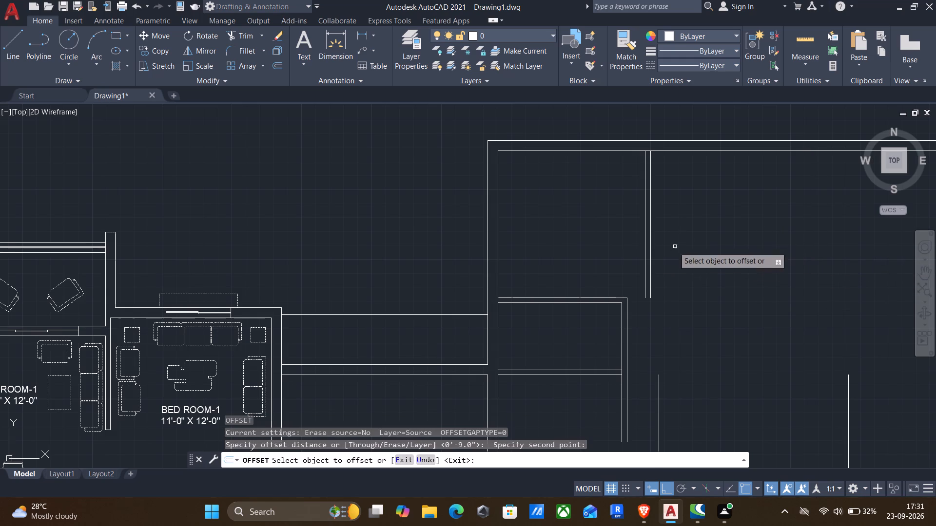
pyautogui.click(649, 273)
pyautogui.write("11'")
pyautogui.press('Return')
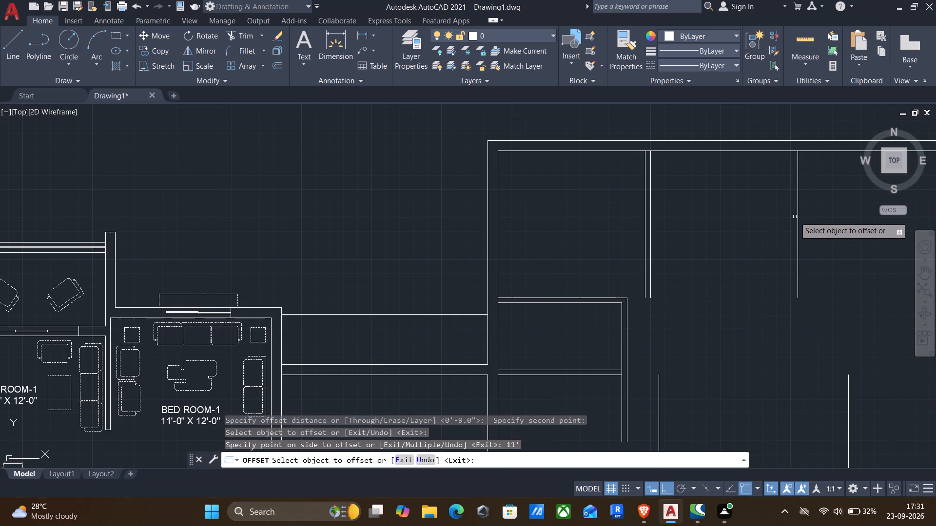
pyautogui.click(797, 216)
pyautogui.write('4.5"')
pyautogui.press('Return')
# Offset the new 4.5" wall's east line 11' east, and the resulting line 9" east for the northeast room's outer wall.
pyautogui.moveTo(839, 224); pyautogui.dragTo(606, 181, button='middle')
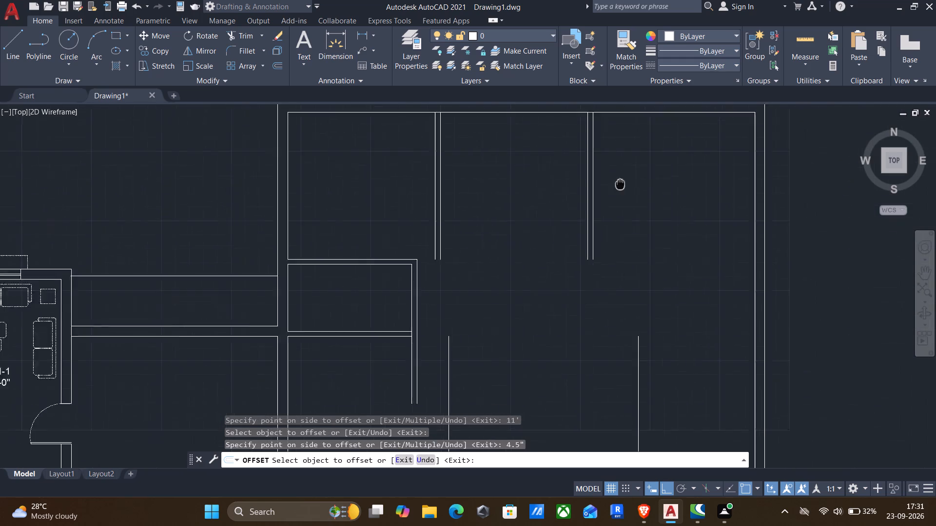
pyautogui.moveTo(606, 181); pyautogui.dragTo(531, 169, button='middle')
pyautogui.moveTo(544, 193); pyautogui.dragTo(587, 167, button='middle')
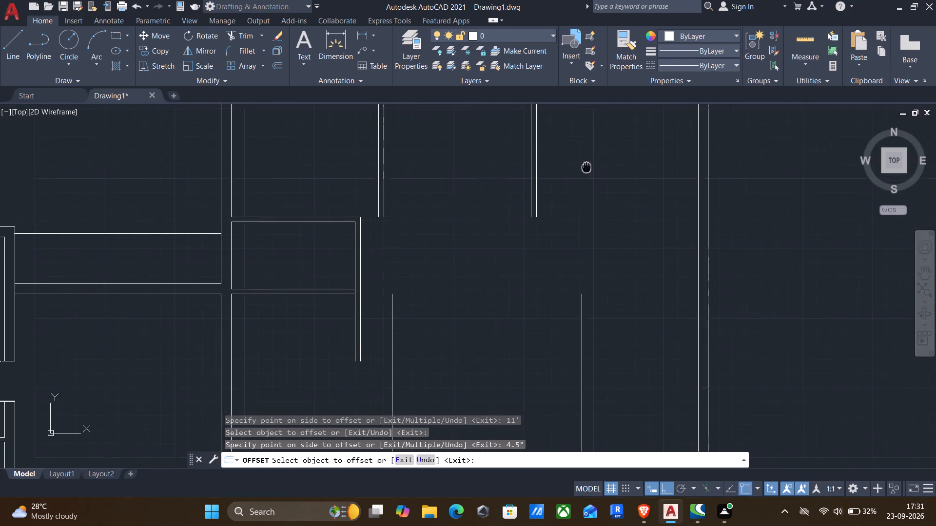
pyautogui.moveTo(587, 167); pyautogui.dragTo(590, 165, button='middle')
pyautogui.moveTo(592, 163); pyautogui.dragTo(624, 290, button='middle')
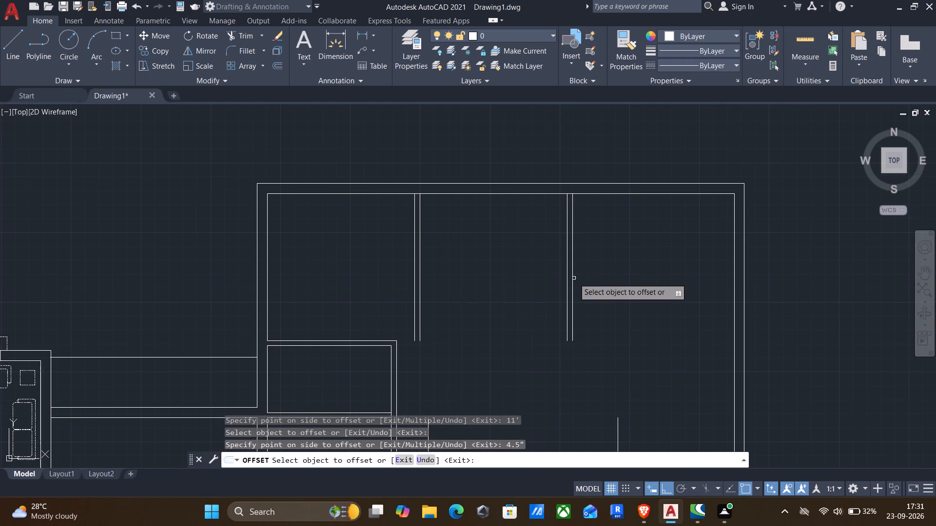
pyautogui.click(574, 278)
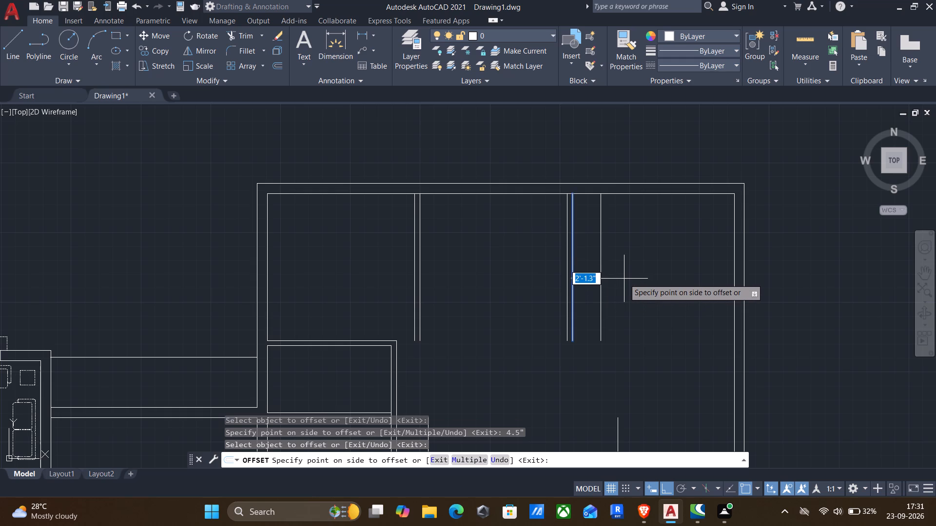
pyautogui.write("11'")
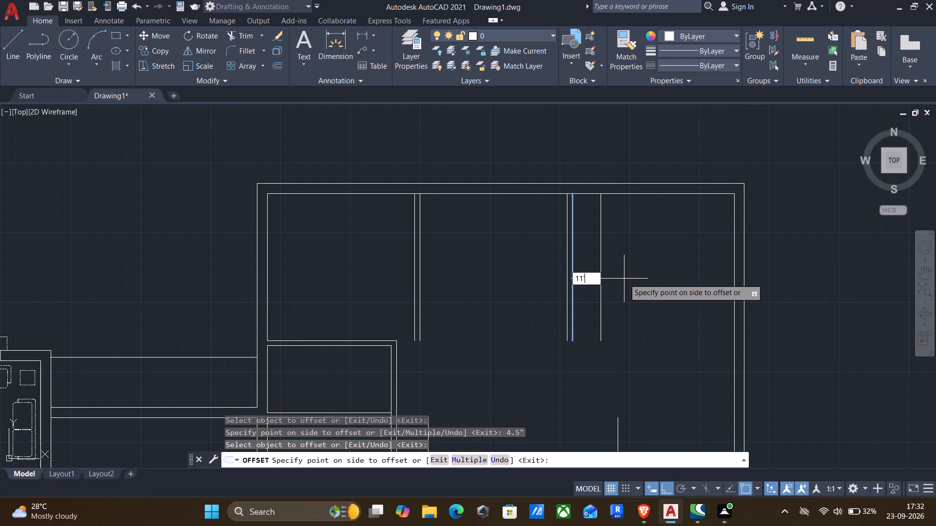
pyautogui.press('Return')
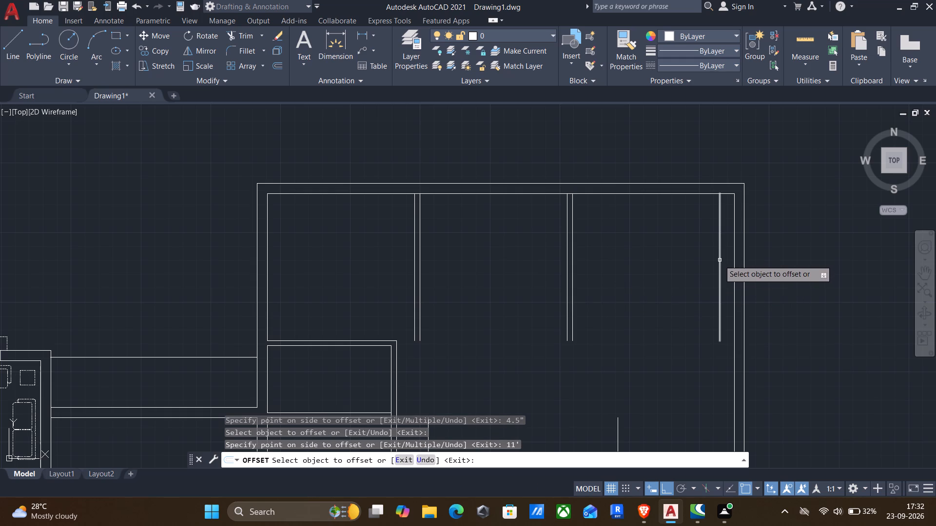
pyautogui.click(719, 261)
pyautogui.write('9"')
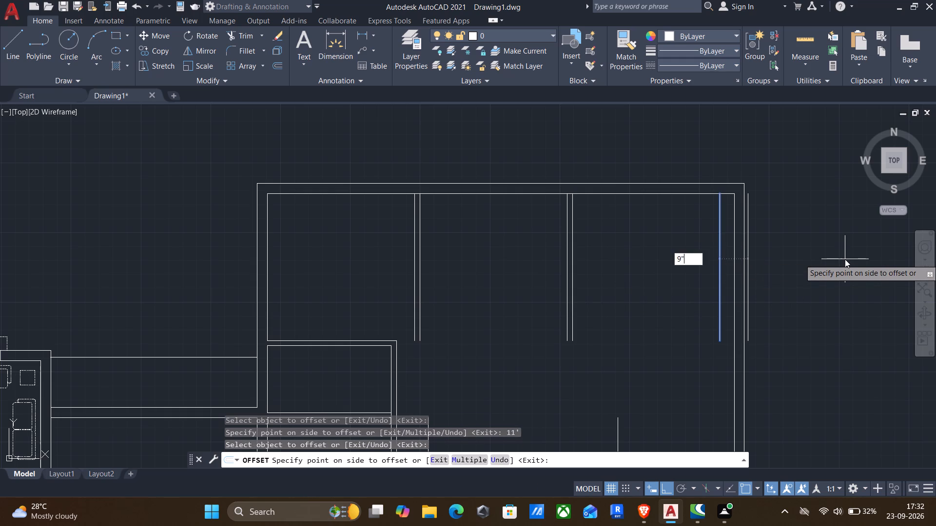
pyautogui.press('Return')
pyautogui.press('Return')
# Fillet the new 9" wall's outer and inner lines with the matching lines of the top wall at the northeast corner.
pyautogui.press('f')
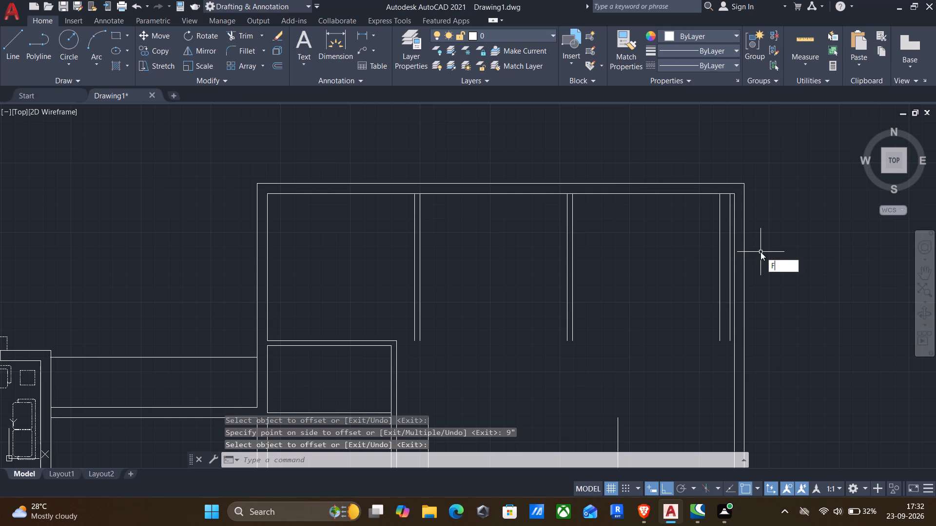
pyautogui.press('Return')
pyautogui.click(732, 255)
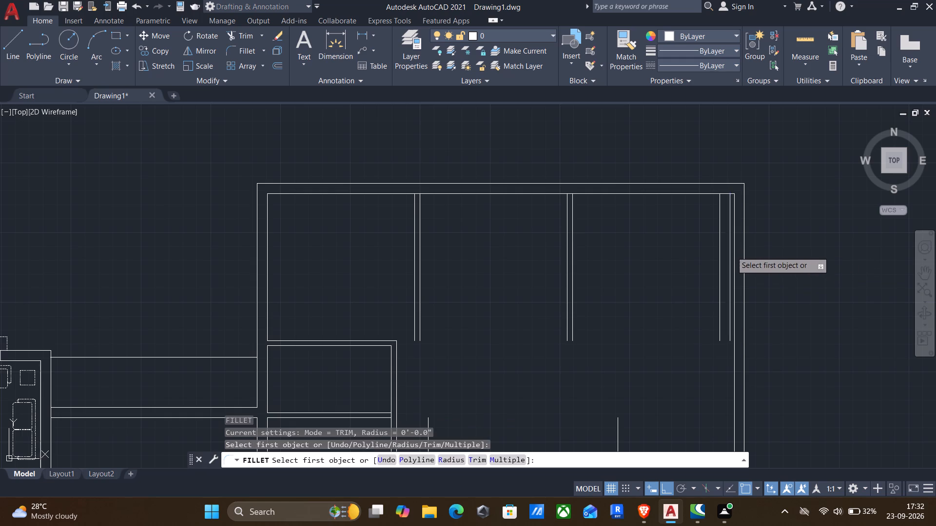
pyautogui.click(731, 251)
pyautogui.click(716, 184)
pyautogui.press('Return')
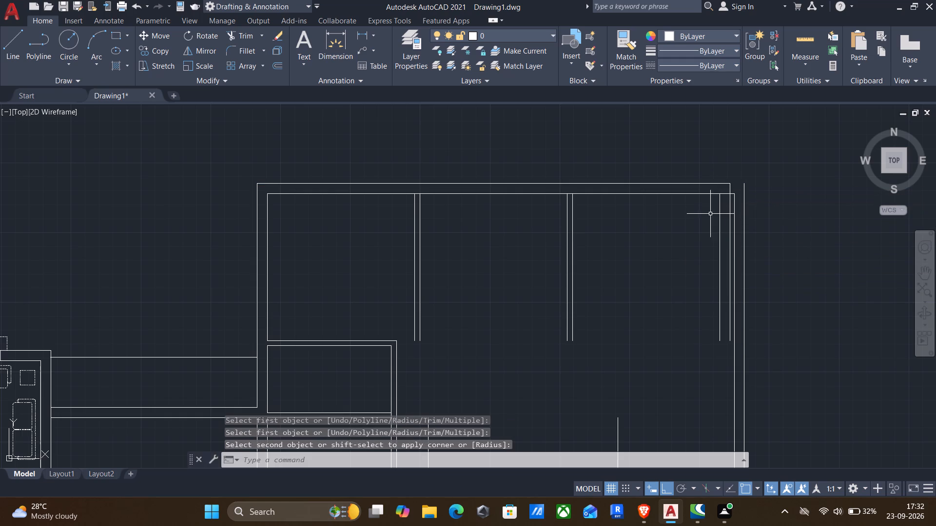
pyautogui.click(717, 233)
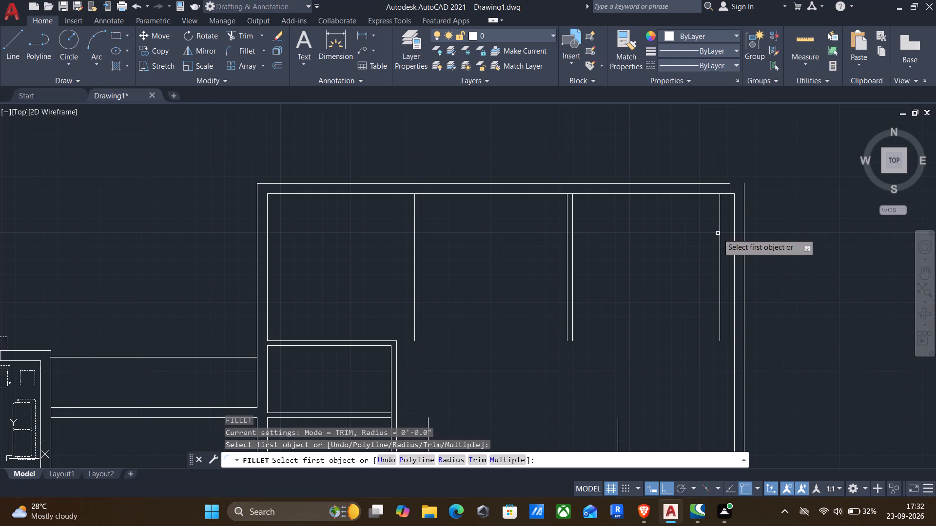
pyautogui.click(720, 218)
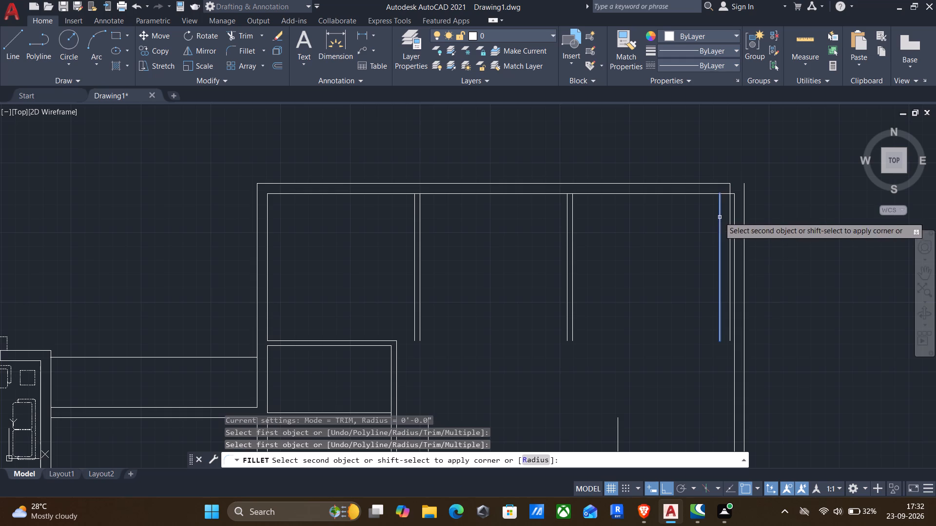
pyautogui.click(683, 194)
# Measure the distance between the two single vertical lines in the middle of the eastern extension.
pyautogui.scroll(-2, 665, 223)
pyautogui.moveTo(664, 238); pyautogui.dragTo(733, 234, button='middle')
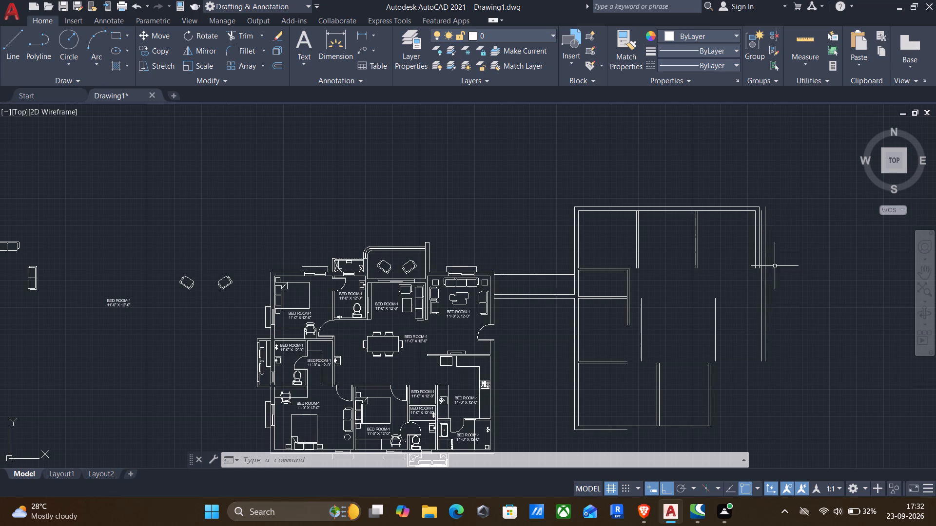
pyautogui.click(803, 44)
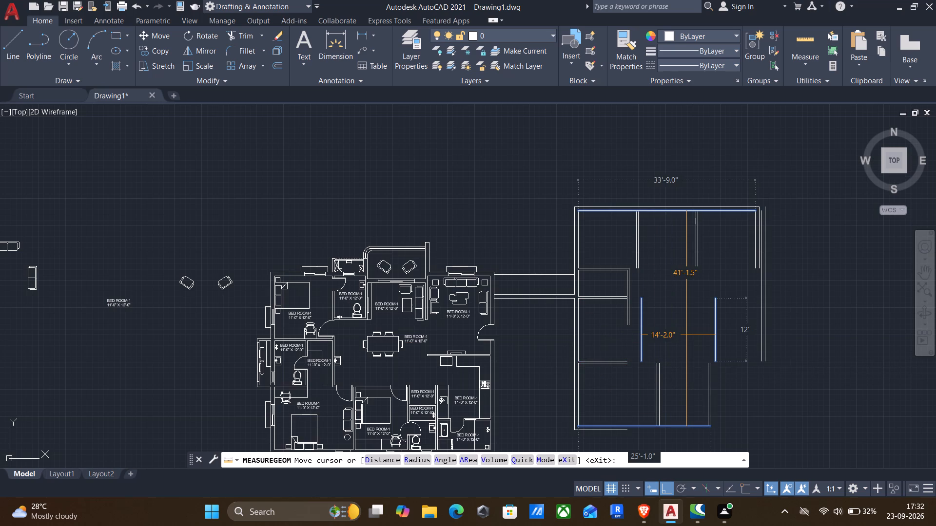
pyautogui.press('Escape')
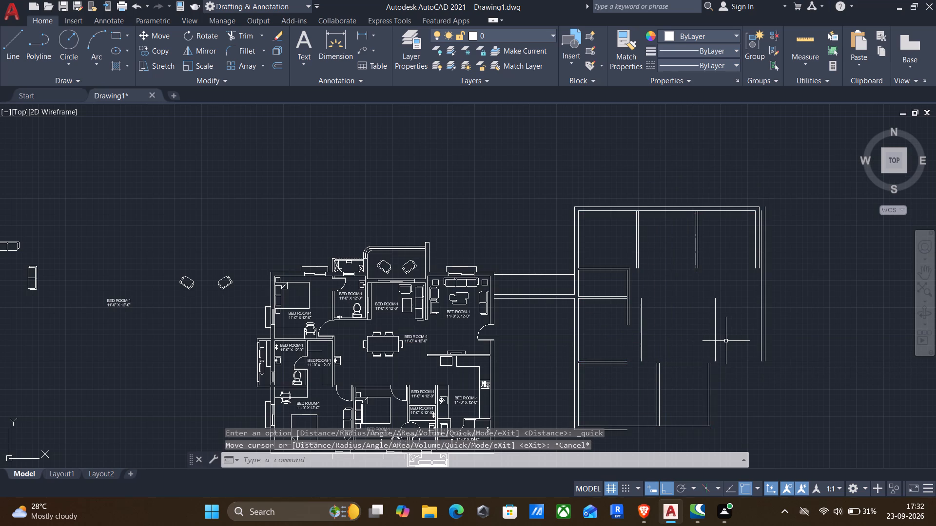
# Delete the eastern of the two single vertical lines in the middle of the extension.
pyautogui.click(725, 341)
pyautogui.click(703, 323)
pyautogui.press('Delete')
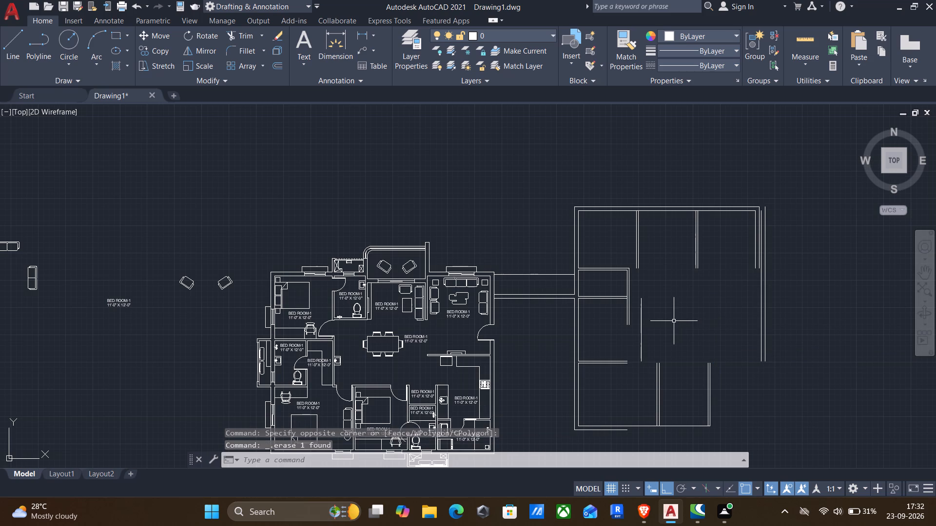
# Offset the remaining single vertical line in the middle of the extension 13'4" east.
pyautogui.press('o')
pyautogui.press('Return')
pyautogui.scroll(2, 641, 308)
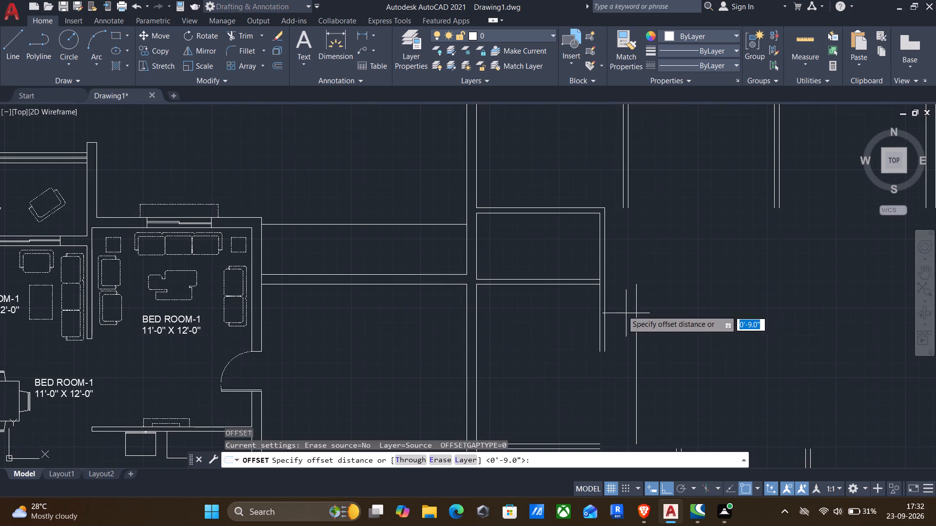
pyautogui.moveTo(636, 310); pyautogui.dragTo(643, 314)
pyautogui.click(667, 314)
pyautogui.click(638, 338)
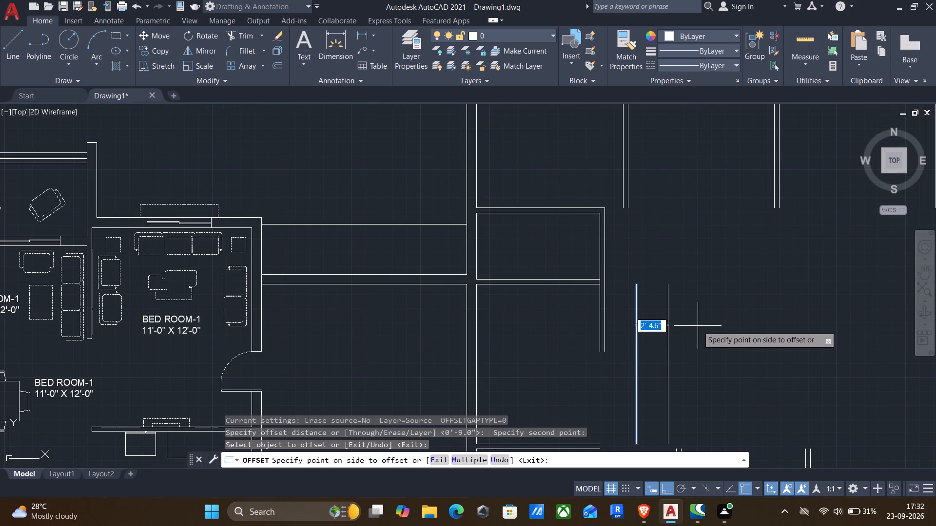
pyautogui.write('13\'4"')
pyautogui.press('Return')
# Measure the distance from the new middle vertical line to the inner line of the long 9" east wall.
pyautogui.moveTo(687, 334); pyautogui.dragTo(556, 297, button='middle')
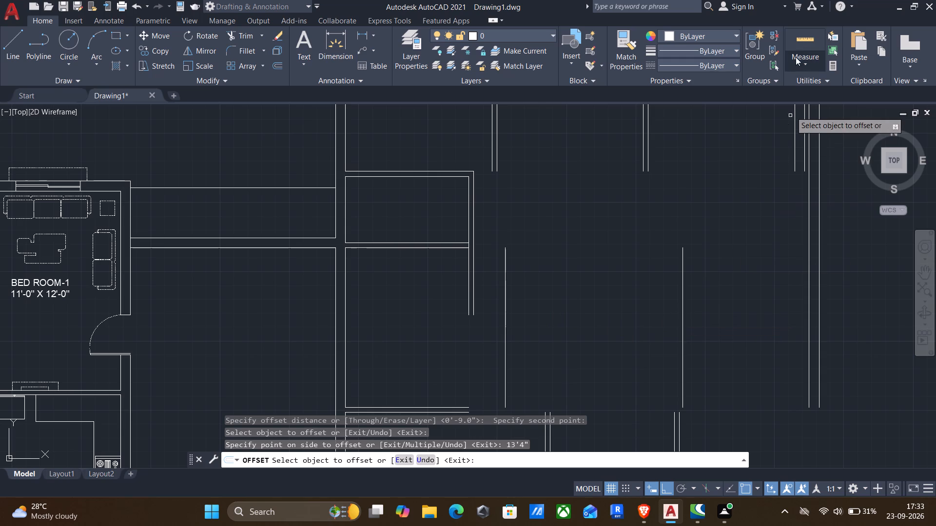
pyautogui.click(800, 39)
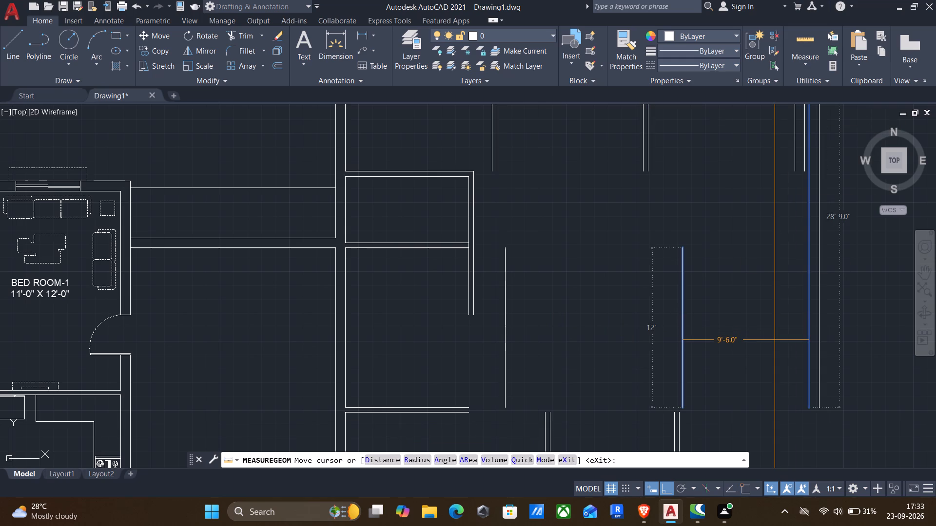
pyautogui.press('Escape')
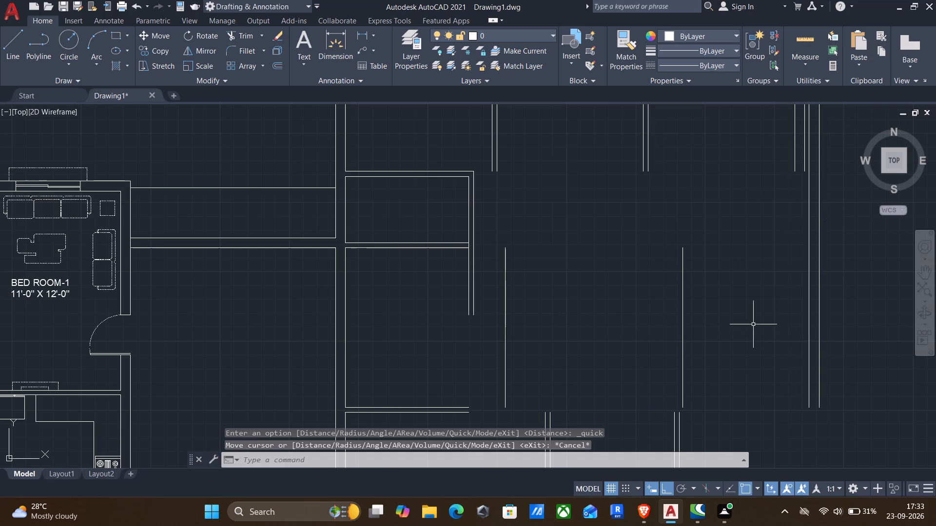
# Fillet the inner and outer lines of the short northeastern wall with the matching south wall lines, closing the extension's southeast corner.
pyautogui.moveTo(771, 252); pyautogui.dragTo(763, 290, button='middle')
pyautogui.scroll(-1, 762, 290)
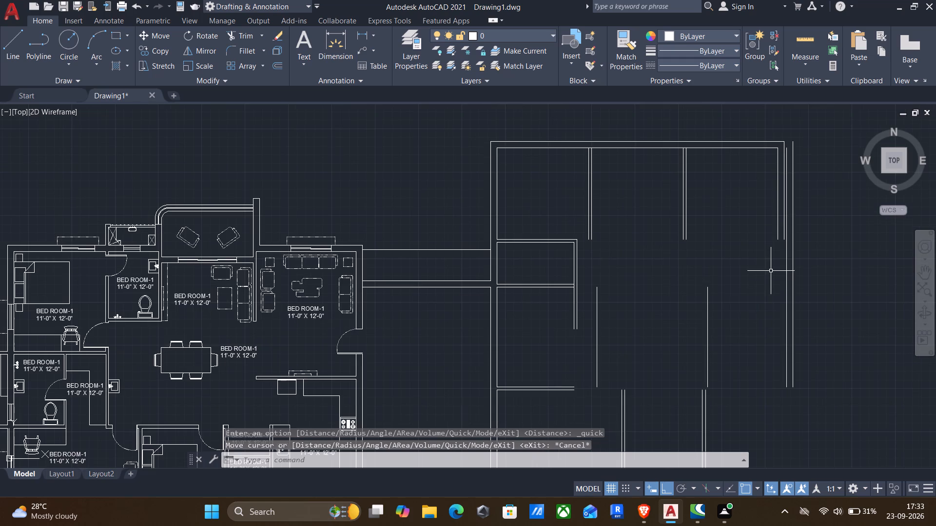
pyautogui.moveTo(770, 267); pyautogui.dragTo(764, 191, button='middle')
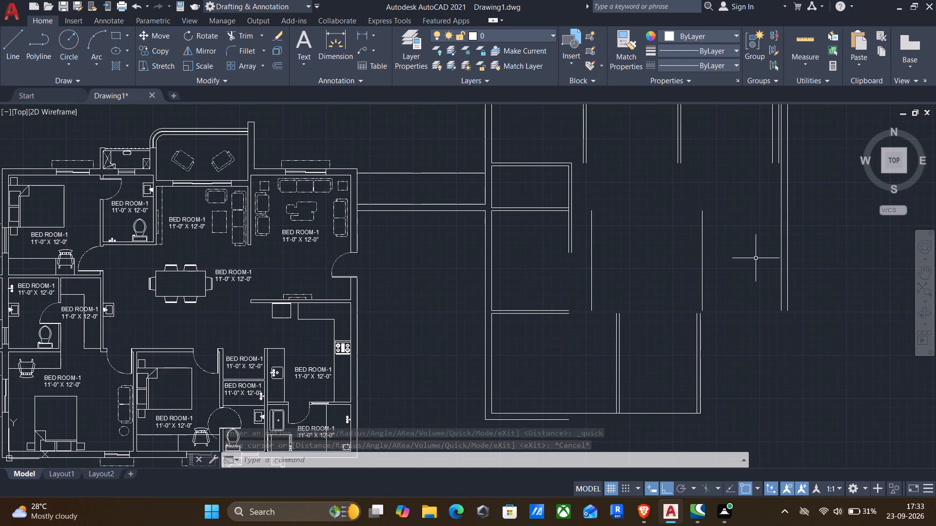
pyautogui.press('f')
pyautogui.press('Return')
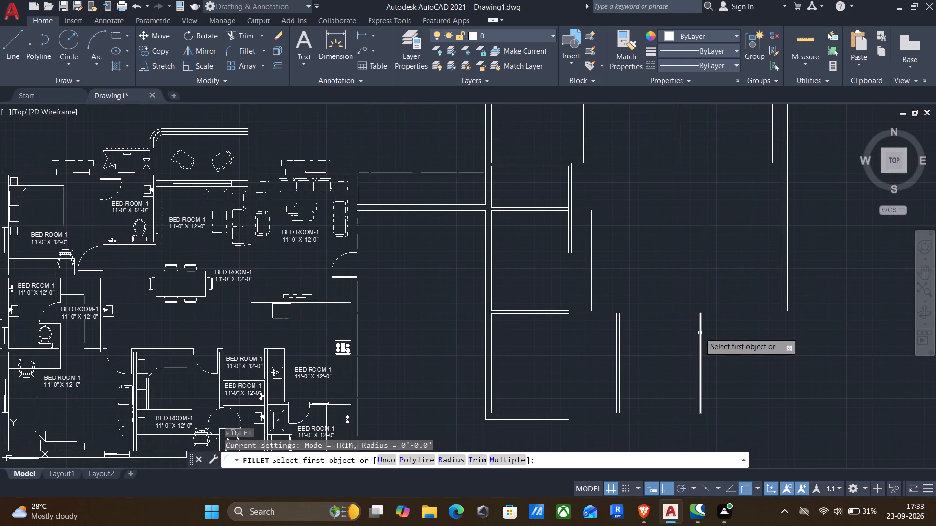
pyautogui.moveTo(701, 334); pyautogui.dragTo(724, 317, button='middle')
pyautogui.click(680, 397)
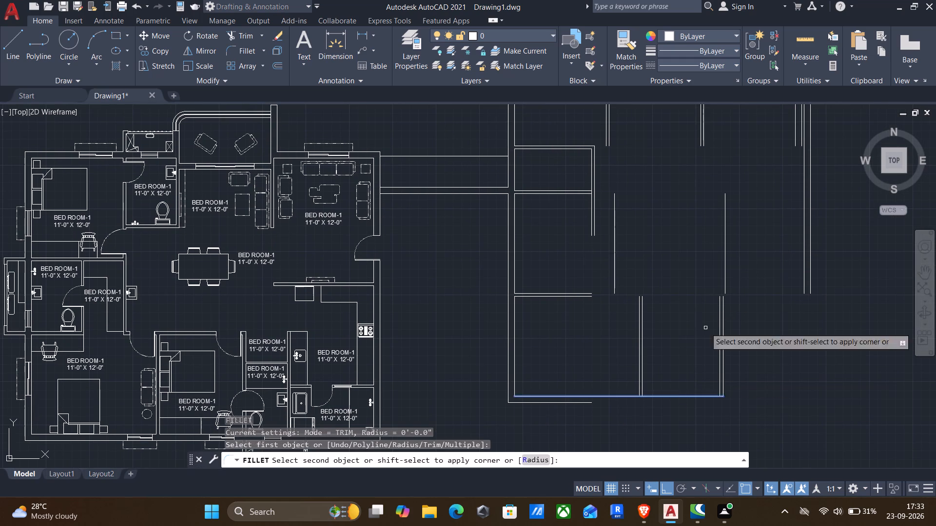
pyautogui.click(796, 135)
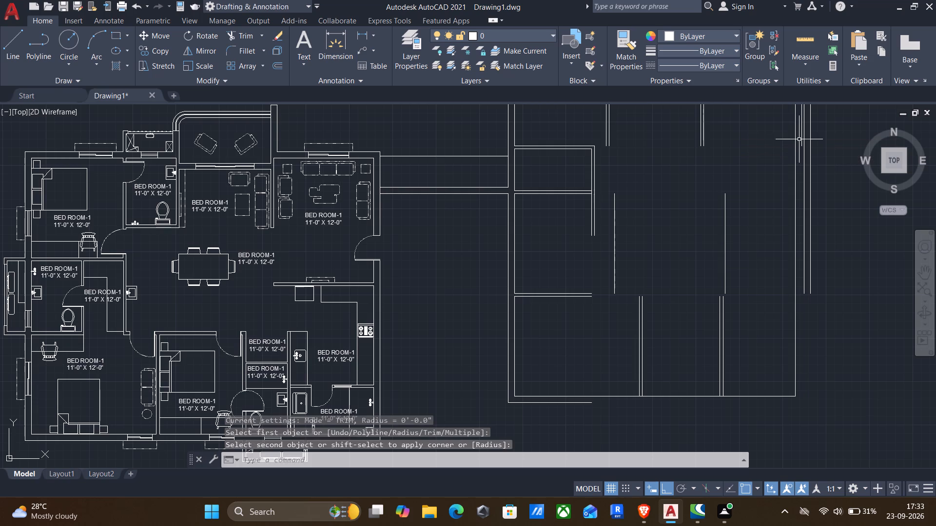
pyautogui.press('Return')
pyautogui.click(801, 139)
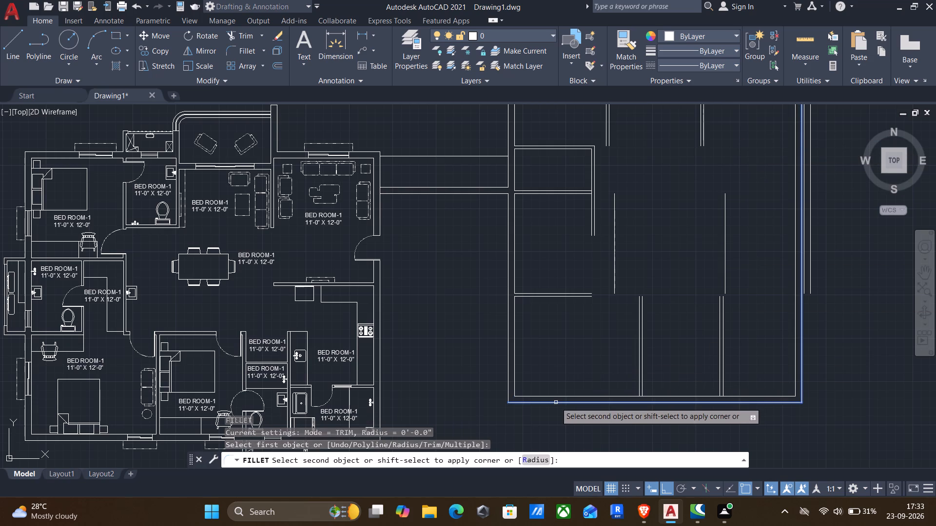
pyautogui.click(556, 402)
# Measure the clear distances of the middle and southern rooms in the eastern extension, including the gap to the joined east wall.
pyautogui.moveTo(810, 35); pyautogui.dragTo(805, 44)
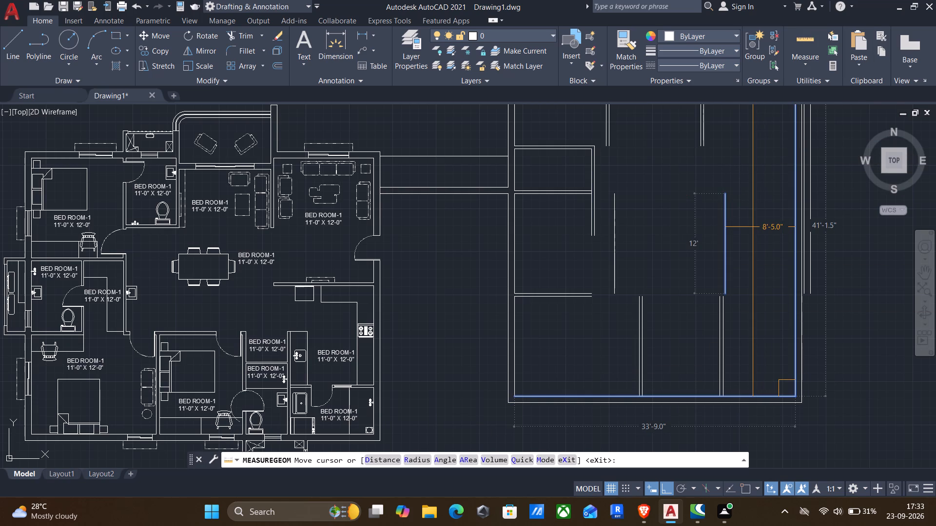
pyautogui.moveTo(752, 229); pyautogui.dragTo(750, 234, button='middle')
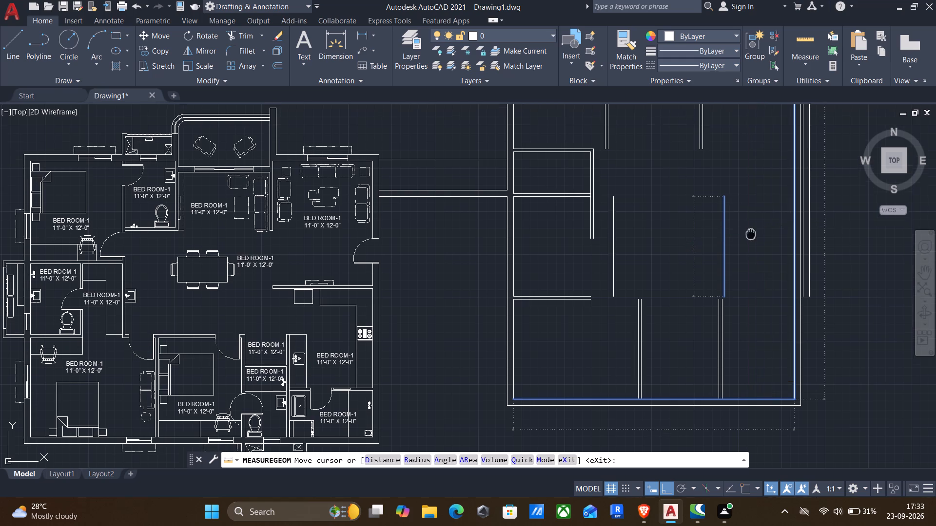
pyautogui.moveTo(750, 234); pyautogui.dragTo(745, 294, button='middle')
pyautogui.moveTo(723, 161); pyautogui.dragTo(753, 232, button='middle')
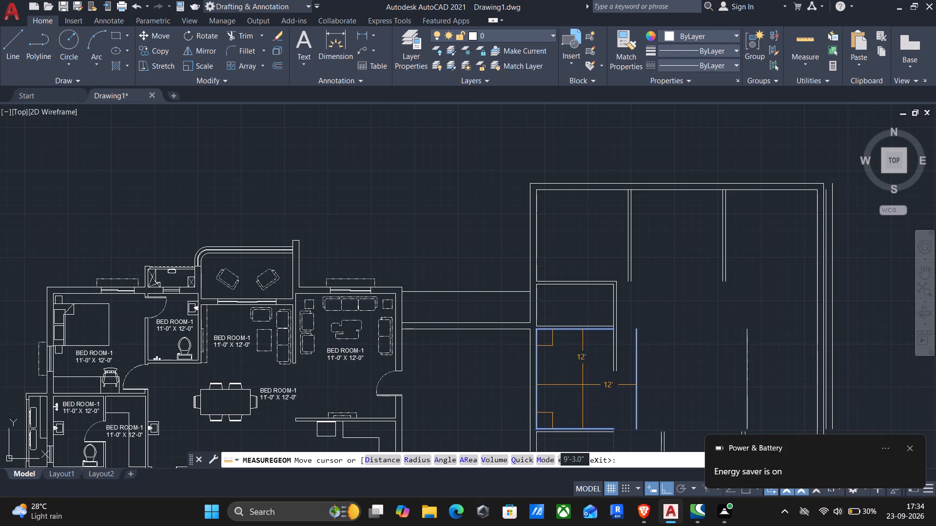
pyautogui.moveTo(585, 400); pyautogui.dragTo(599, 310, button='middle')
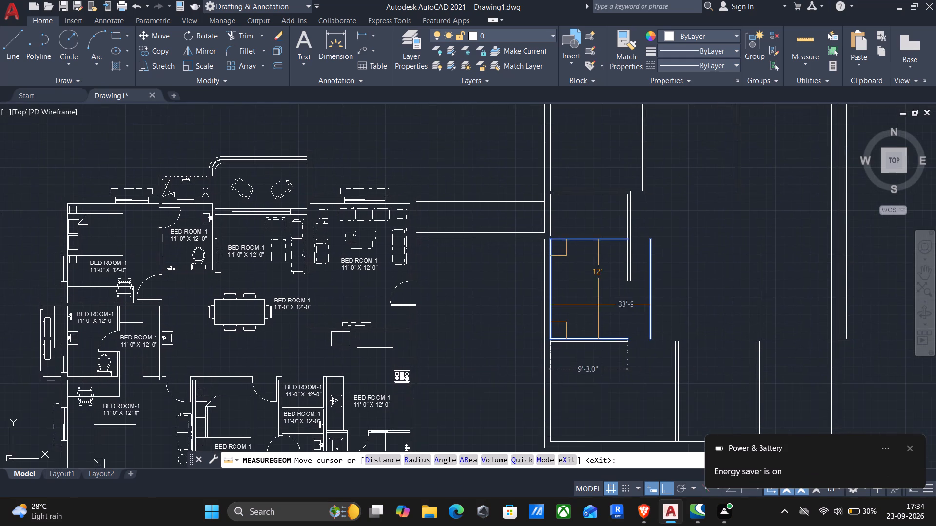
pyautogui.moveTo(600, 380); pyautogui.dragTo(600, 348, button='middle')
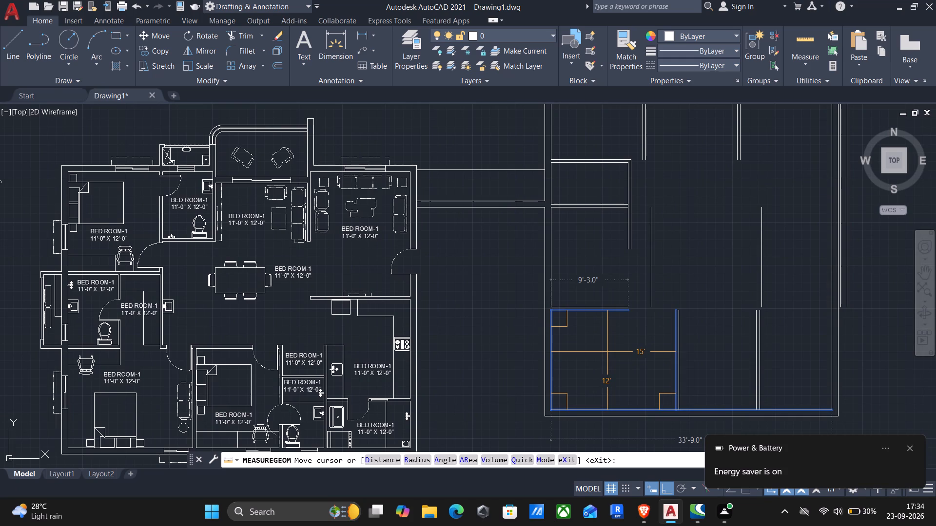
pyautogui.press('Escape')
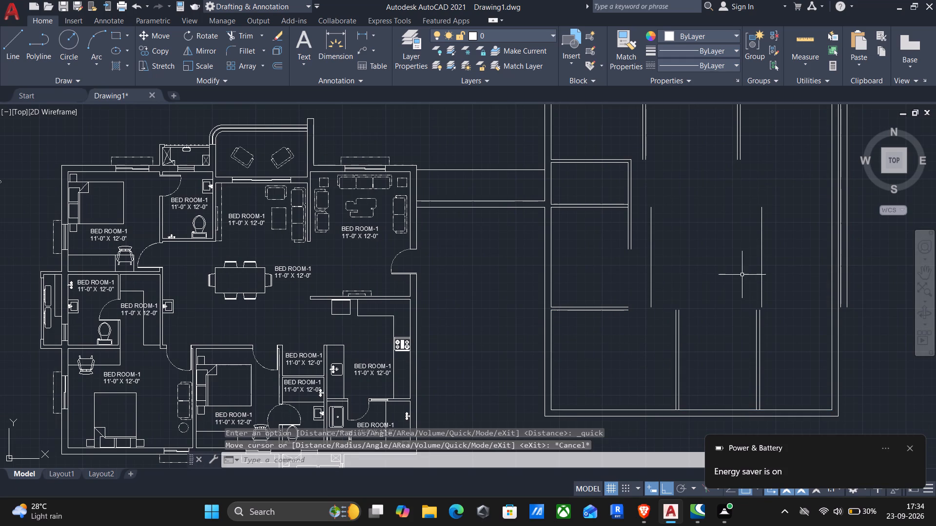
# Delete the two single vertical lines in the middle of the eastern extension.
pyautogui.click(769, 271)
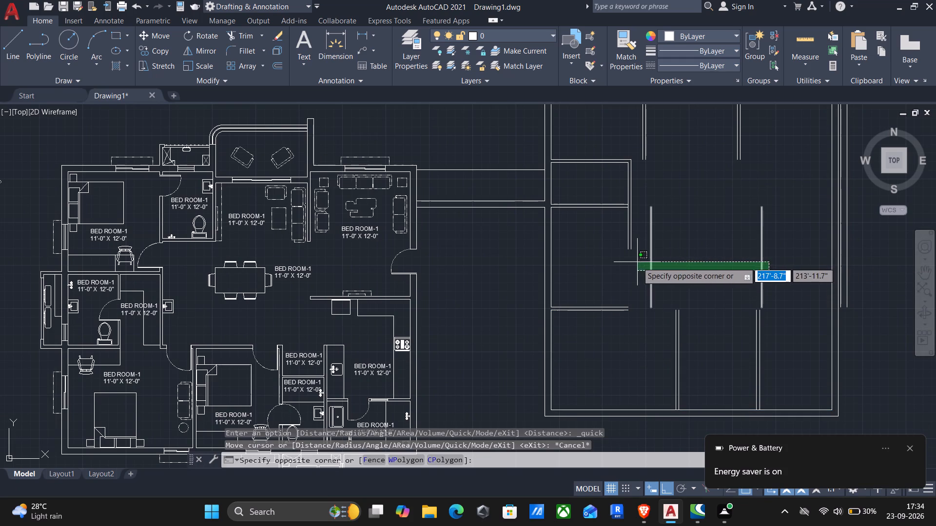
pyautogui.click(637, 262)
pyautogui.press('Delete')
# Delete the two lines of the superfluous long wall outside the joined east wall of the extension.
pyautogui.scroll(-1, 712, 277)
pyautogui.scroll(3, 801, 262)
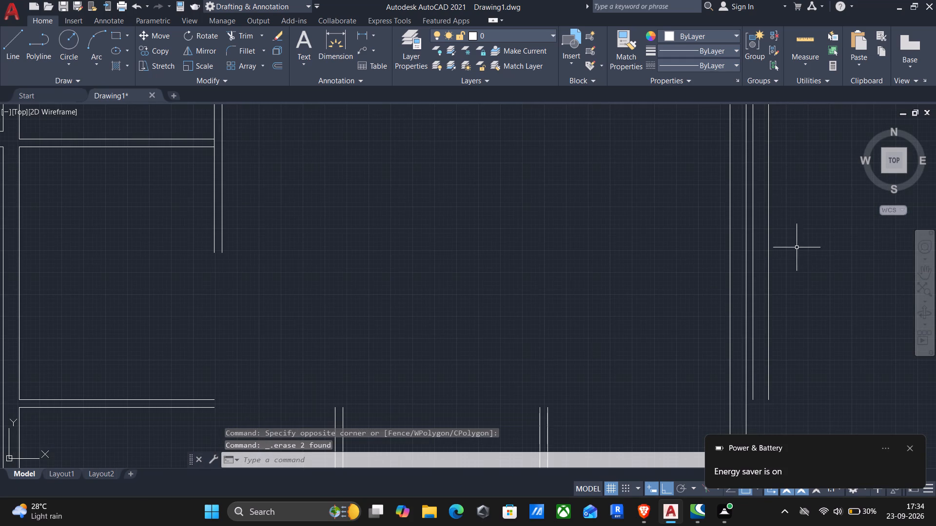
pyautogui.click(791, 247)
pyautogui.click(750, 255)
pyautogui.press('Delete')
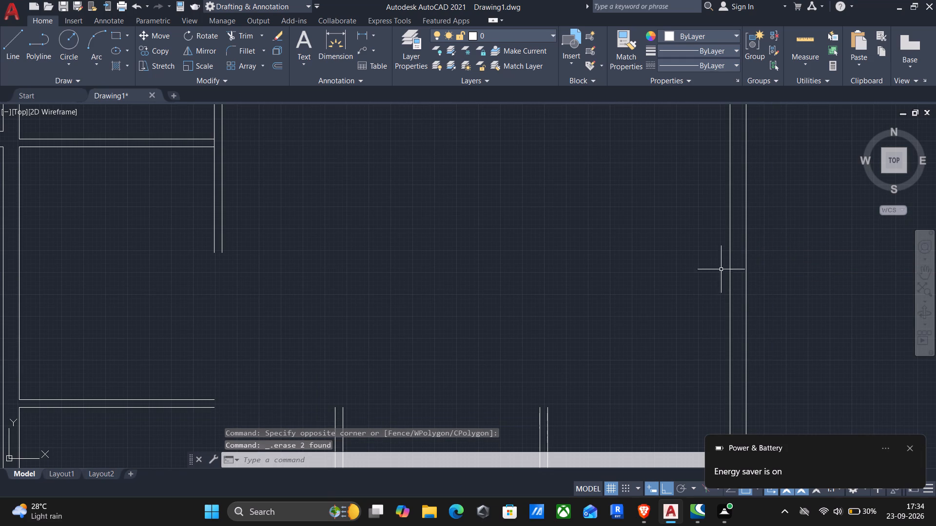
# Offset the inner west wall line of the extension's middle room 11'6" east.
pyautogui.scroll(-2, 596, 253)
pyautogui.moveTo(575, 254); pyautogui.dragTo(802, 321, button='middle')
pyautogui.press('o')
pyautogui.press('Return')
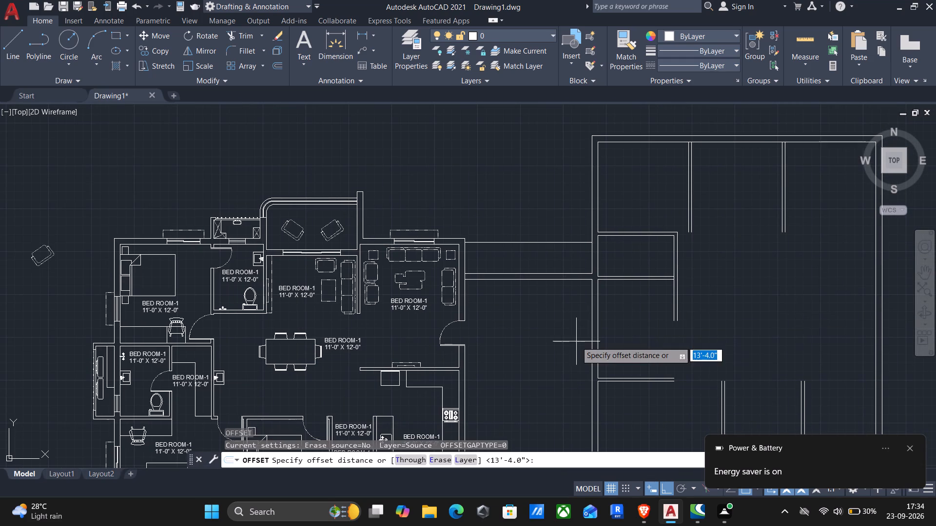
pyautogui.click(602, 323)
pyautogui.click(614, 320)
pyautogui.click(597, 329)
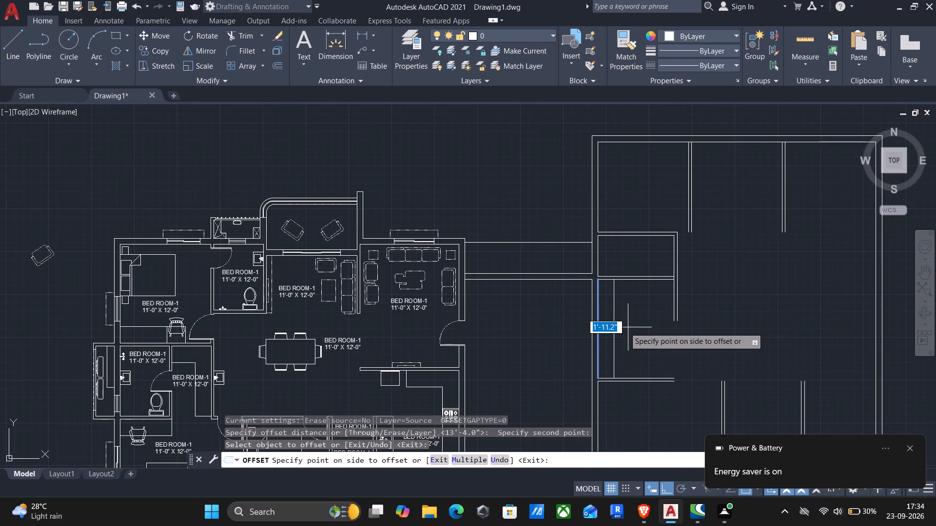
pyautogui.write('11\'6"')
pyautogui.press('Return')
# Offset the new middle vertical line another 13'4" east.
pyautogui.click(693, 322)
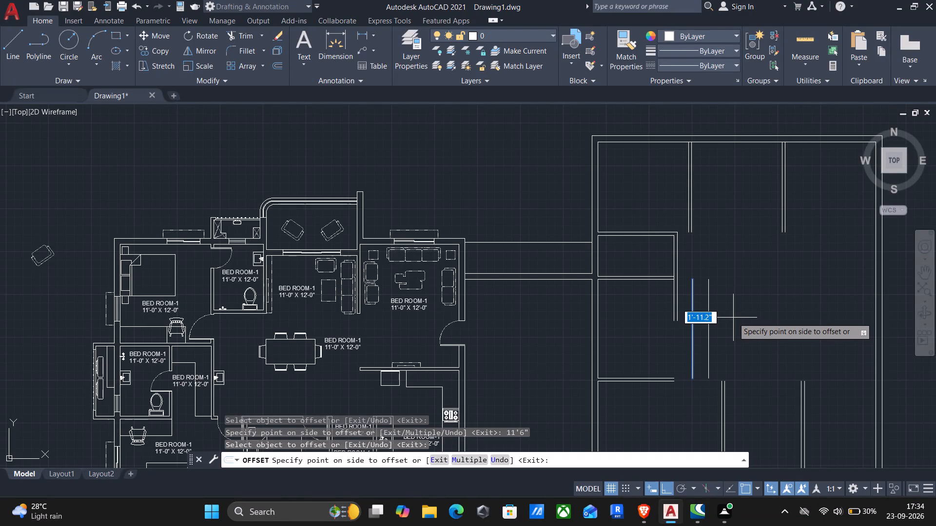
pyautogui.write('13\'4"')
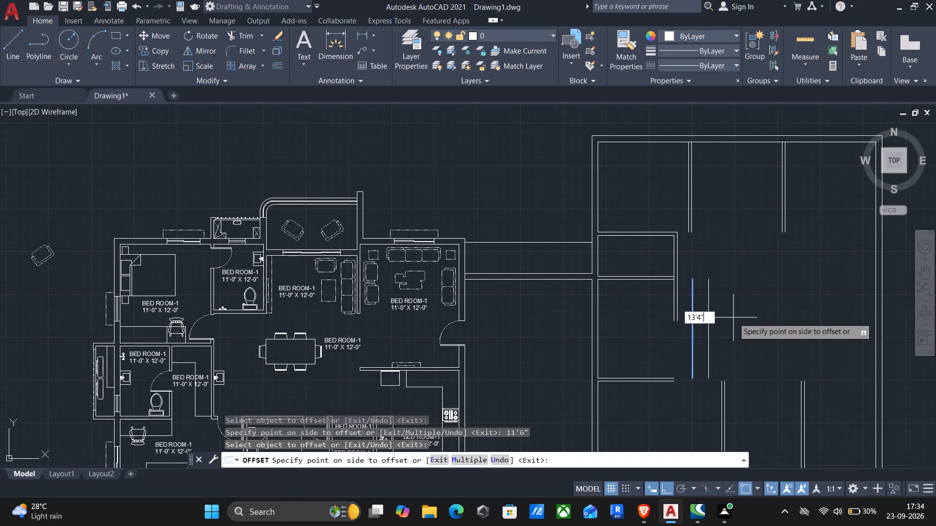
pyautogui.press('Return')
# Measure the distance from the eastern middle vertical line to the inner line of the east wall.
pyautogui.click(803, 38)
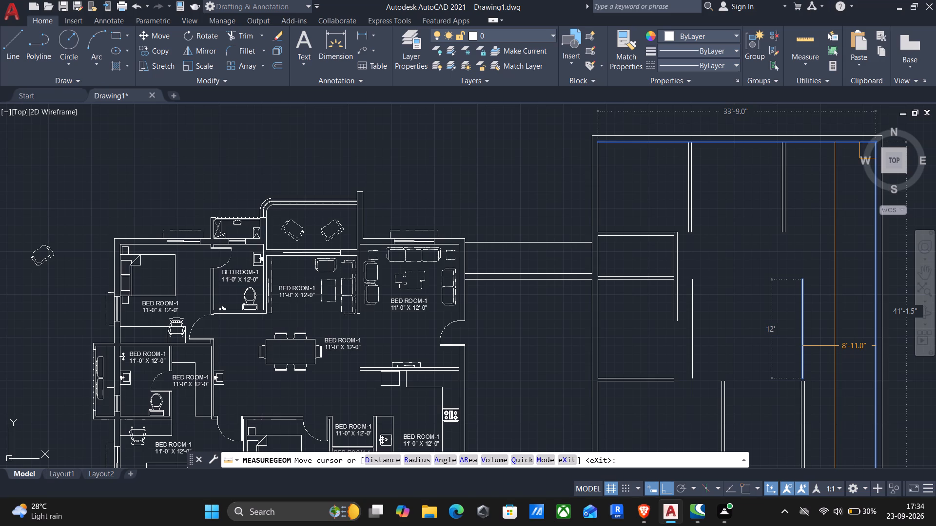
pyautogui.press('Escape')
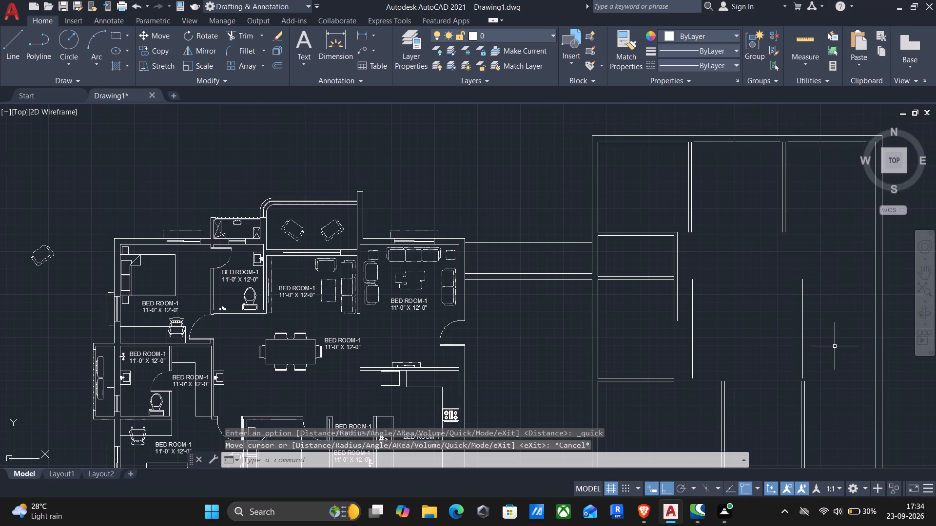
# Measure the clear width of the southeast room between its partition and the inner line of the east wall.
pyautogui.click(809, 45)
pyautogui.scroll(-1, 767, 184)
pyautogui.moveTo(735, 446); pyautogui.dragTo(716, 352, button='middle')
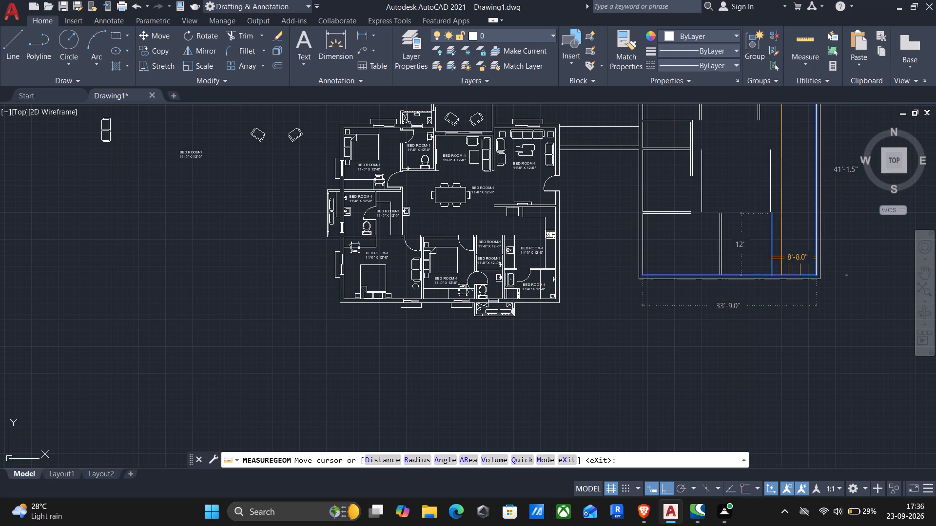
pyautogui.press('Escape')
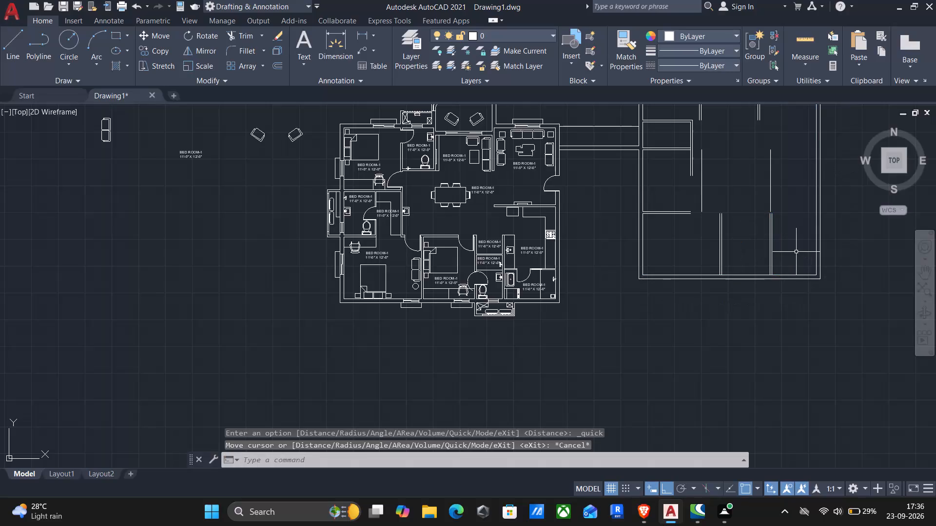
# Trim the inner south wall line between the two lines of the western of the two southern partitions.
pyautogui.write('TR')
pyautogui.press('Return')
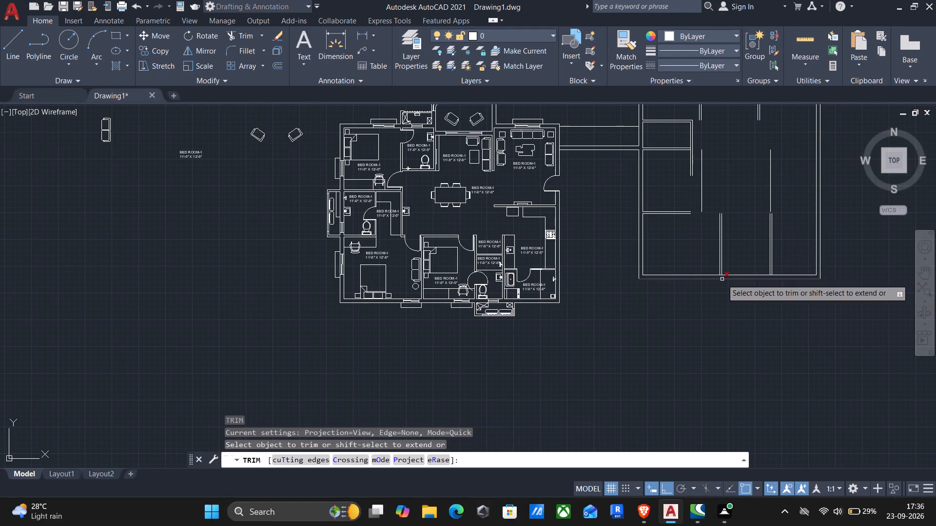
pyautogui.scroll(6, 722, 279)
pyautogui.moveTo(701, 265); pyautogui.dragTo(709, 238)
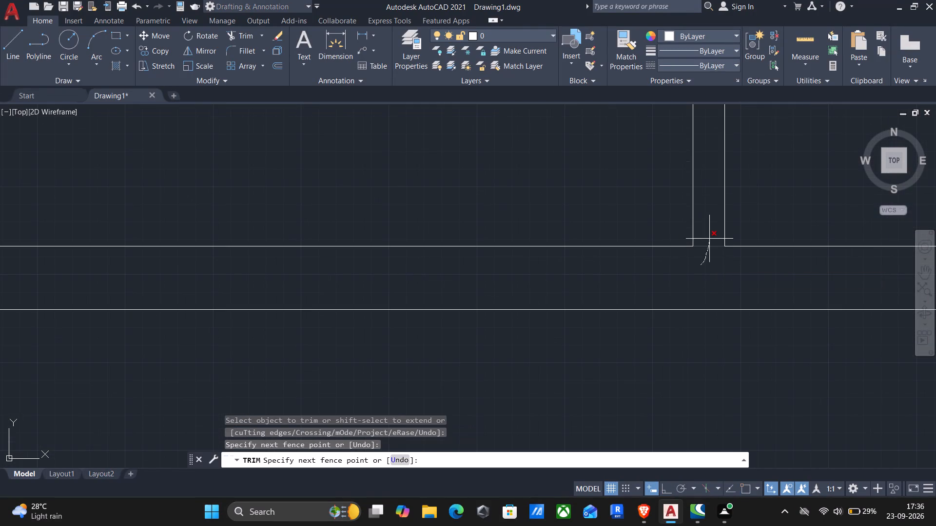
pyautogui.moveTo(709, 238); pyautogui.dragTo(709, 233)
# Trim the inner south wall line between the two lines of the eastern of the two southern partitions.
pyautogui.scroll(-3, 704, 229)
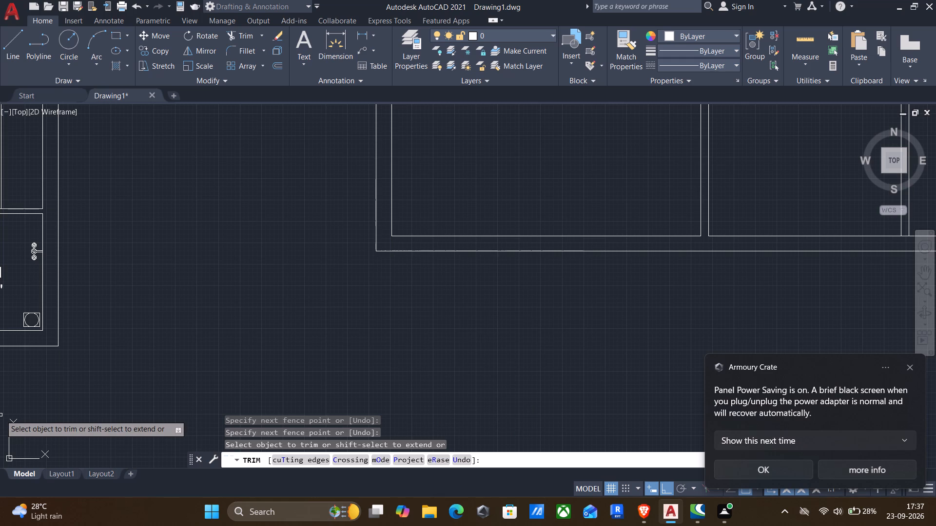
pyautogui.moveTo(214, 323); pyautogui.dragTo(229, 333, button='middle')
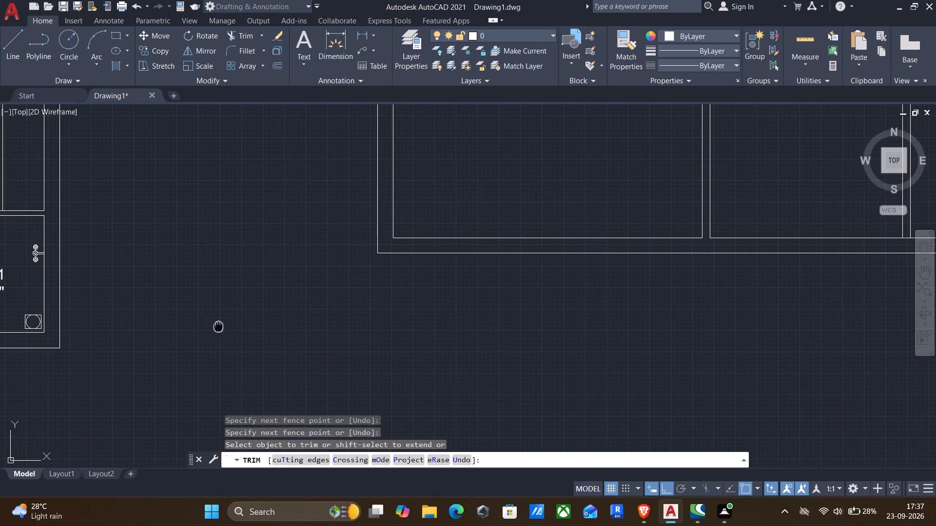
pyautogui.moveTo(229, 333); pyautogui.dragTo(303, 339, button='middle')
pyautogui.scroll(-1, 339, 318)
pyautogui.moveTo(344, 286); pyautogui.dragTo(320, 311, button='middle')
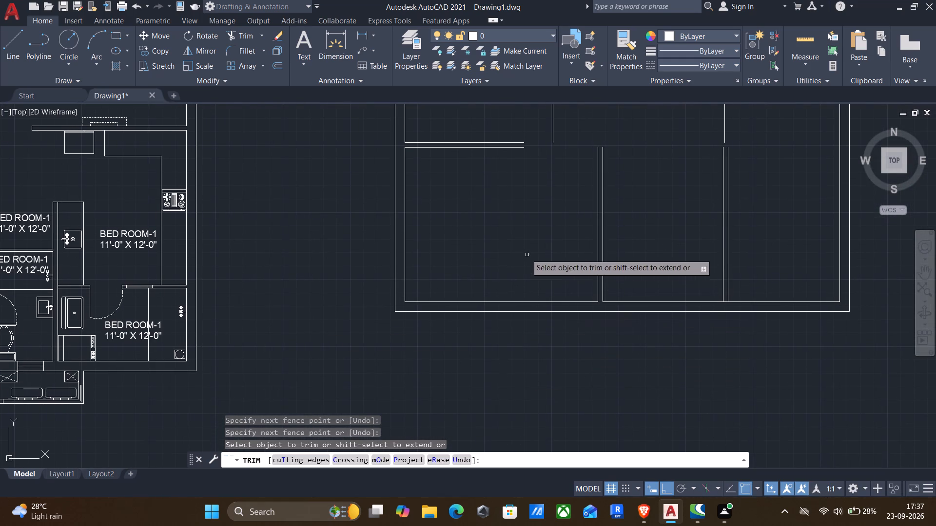
pyautogui.moveTo(518, 246); pyautogui.dragTo(528, 361, button='middle')
pyautogui.scroll(3, 747, 420)
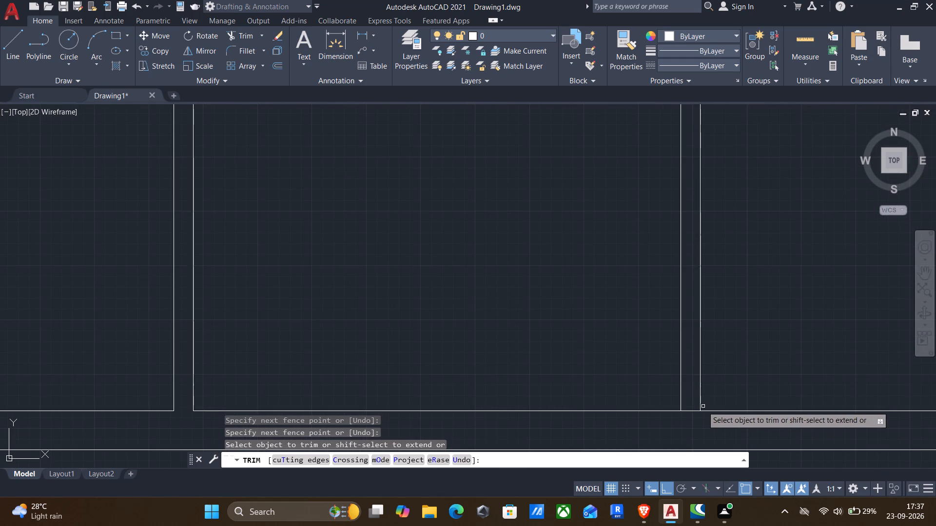
pyautogui.scroll(2, 697, 408)
pyautogui.moveTo(679, 427); pyautogui.dragTo(674, 405)
# Trim the inner north wall line between the two lines of the western of the two northern partitions.
pyautogui.scroll(-2, 670, 404)
pyautogui.moveTo(550, 300); pyautogui.dragTo(550, 311, button='middle')
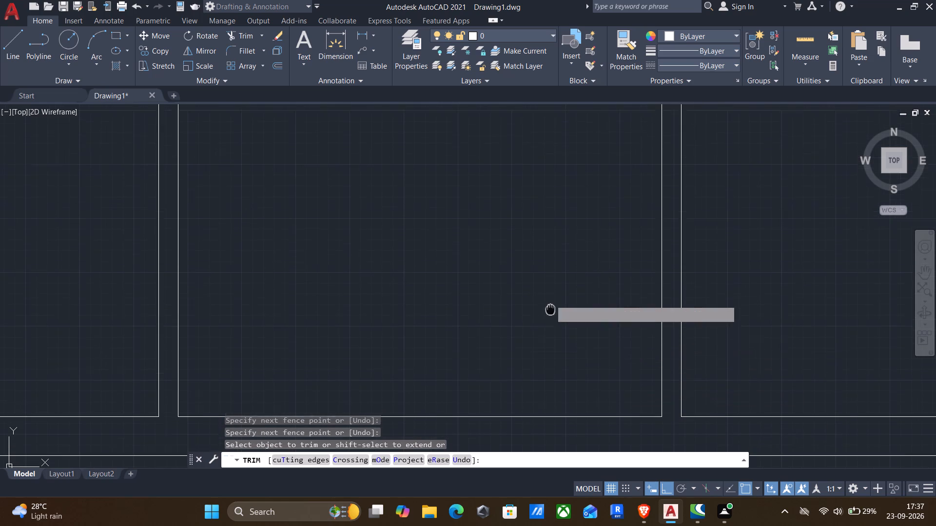
pyautogui.moveTo(550, 311); pyautogui.dragTo(557, 385, button='middle')
pyautogui.scroll(-2, 553, 374)
pyautogui.scroll(-2, 546, 331)
pyautogui.moveTo(521, 296); pyautogui.dragTo(555, 357, button='middle')
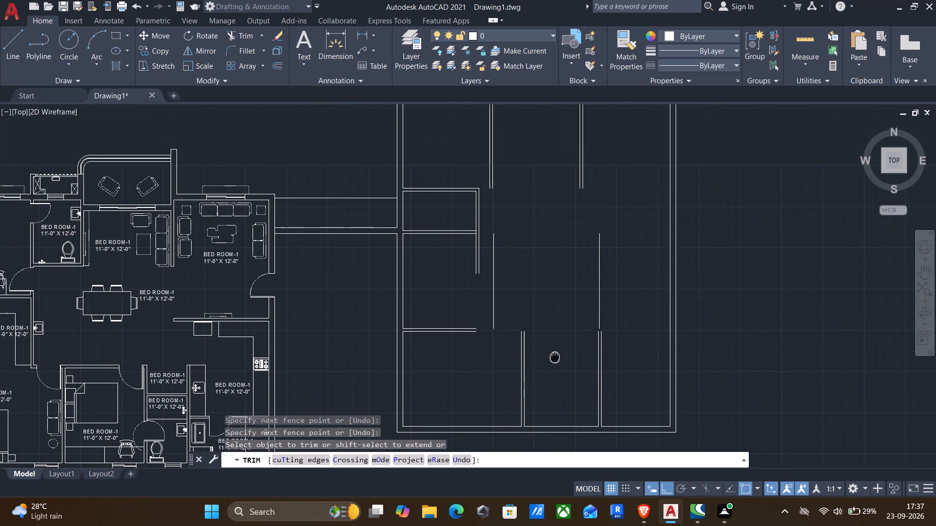
pyautogui.moveTo(555, 357); pyautogui.dragTo(559, 357, button='middle')
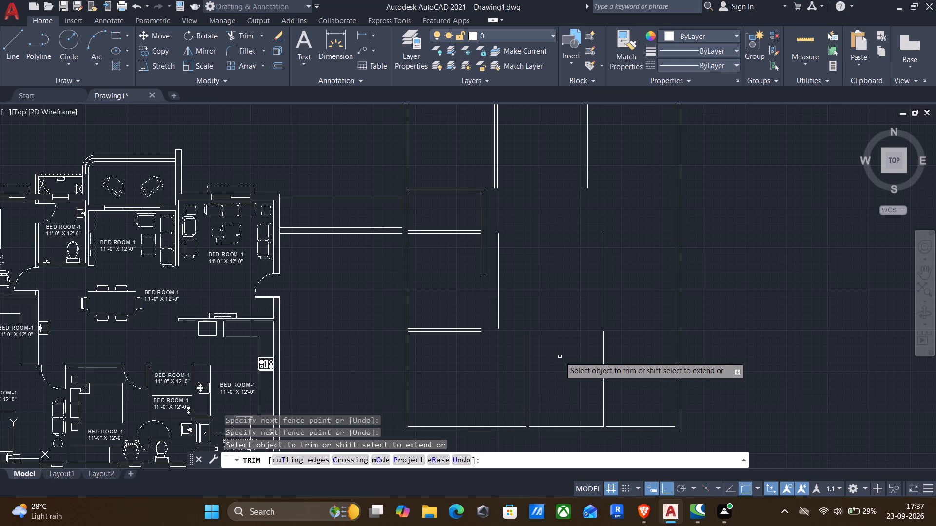
pyautogui.moveTo(427, 278); pyautogui.dragTo(476, 361, button='middle')
pyautogui.scroll(3, 546, 187)
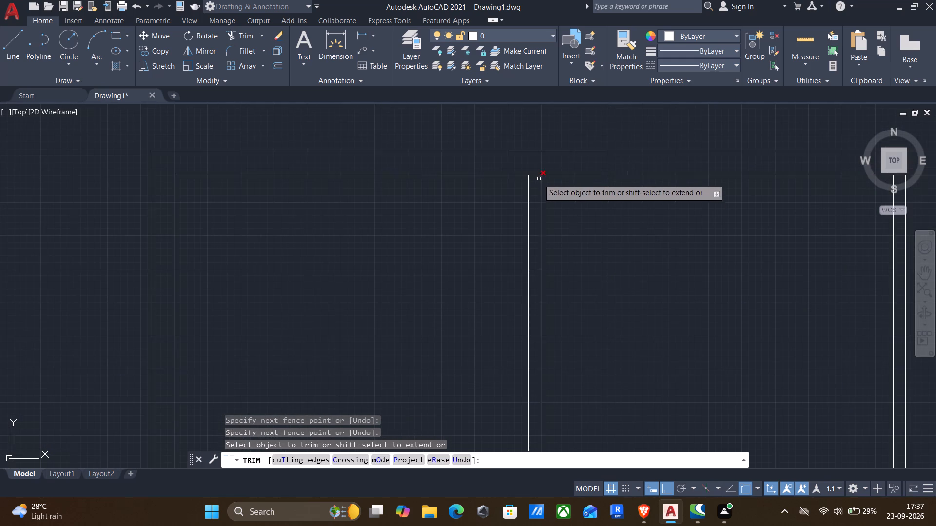
pyautogui.click(536, 174)
# Trim the inner north wall line between the two lines of the eastern of the two northern partitions.
pyautogui.scroll(-2, 585, 170)
pyautogui.scroll(3, 714, 173)
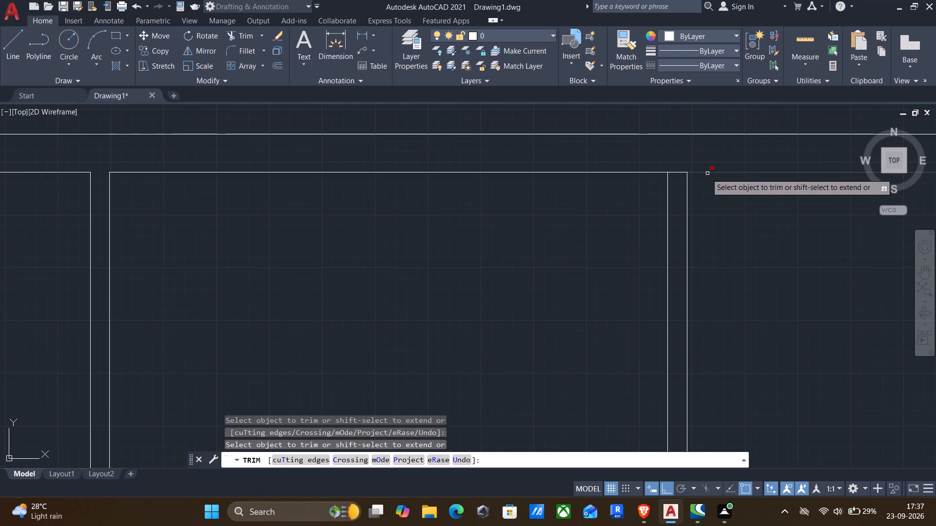
pyautogui.click(677, 176)
pyautogui.click(675, 162)
pyautogui.scroll(-4, 670, 172)
pyautogui.moveTo(708, 242); pyautogui.dragTo(707, 229, button='middle')
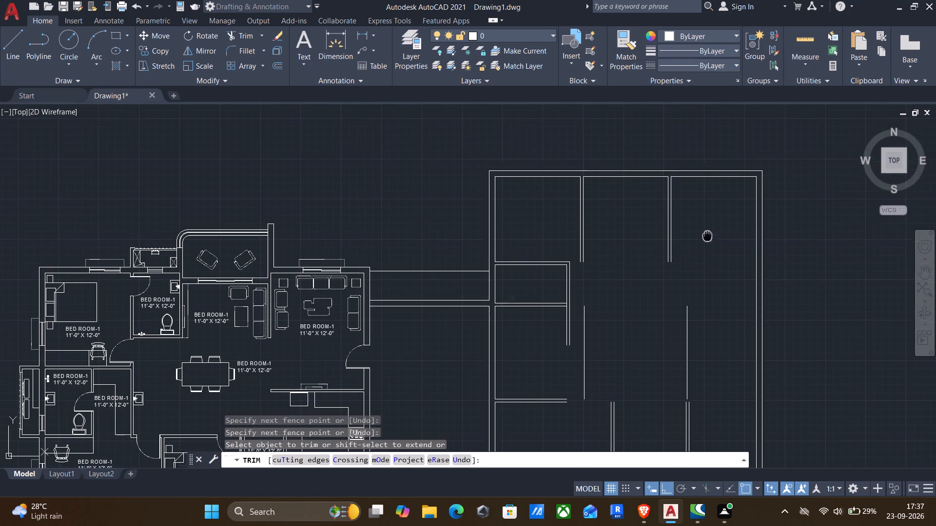
# Trim away the two leftover vertical line segments in the eastern extension's central space, between the northern and southern partitions.
pyautogui.moveTo(707, 229); pyautogui.dragTo(716, 175, button='middle')
pyautogui.moveTo(566, 302); pyautogui.dragTo(569, 302)
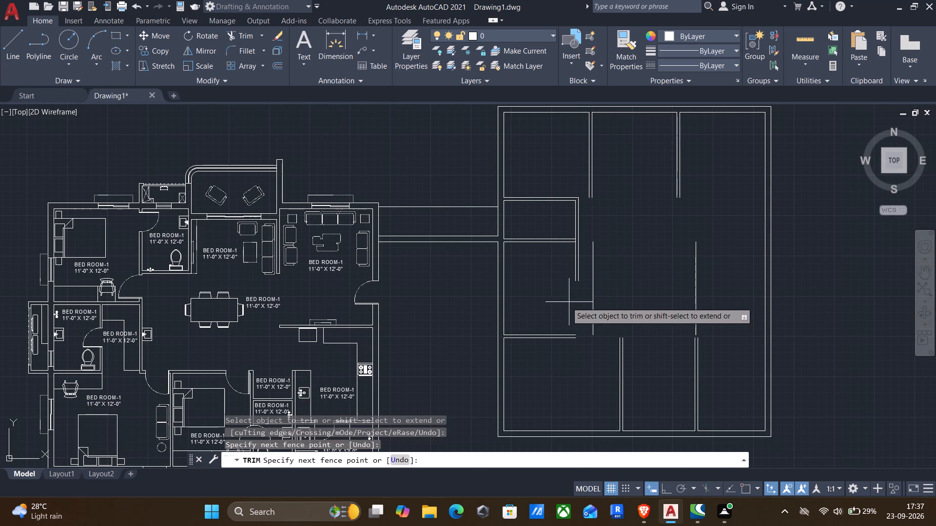
pyautogui.moveTo(569, 302); pyautogui.dragTo(702, 273)
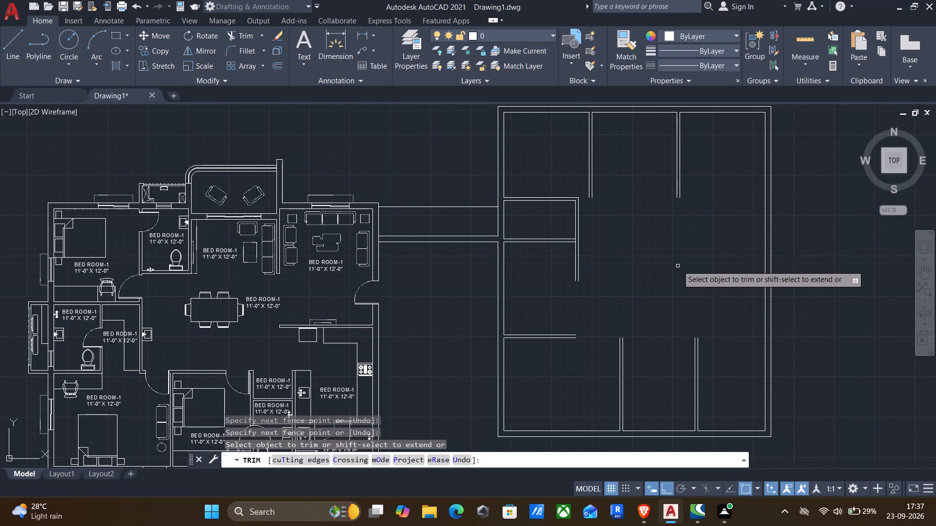
pyautogui.press('Escape')
# Quick-measure the clear distances of the rooms along the extension's west side, including the southwestern room.
pyautogui.moveTo(671, 270); pyautogui.dragTo(702, 242, button='middle')
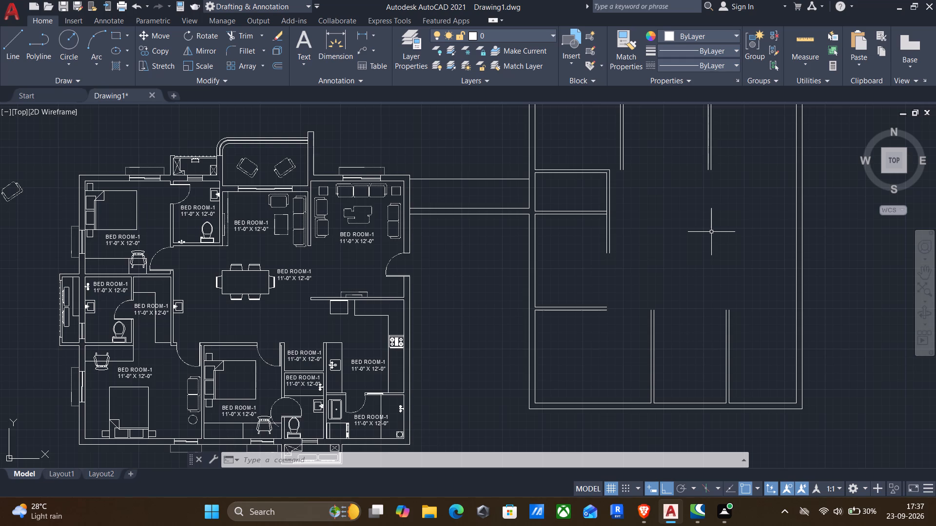
pyautogui.moveTo(536, 213); pyautogui.dragTo(616, 223, button='middle')
pyautogui.scroll(-1, 616, 220)
pyautogui.moveTo(610, 253); pyautogui.dragTo(596, 260, button='middle')
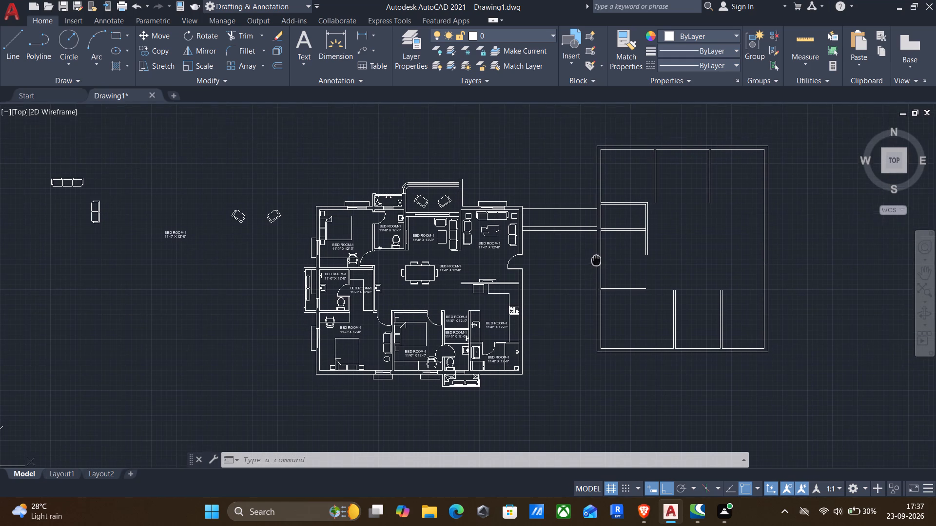
pyautogui.moveTo(596, 260); pyautogui.dragTo(596, 258, button='middle')
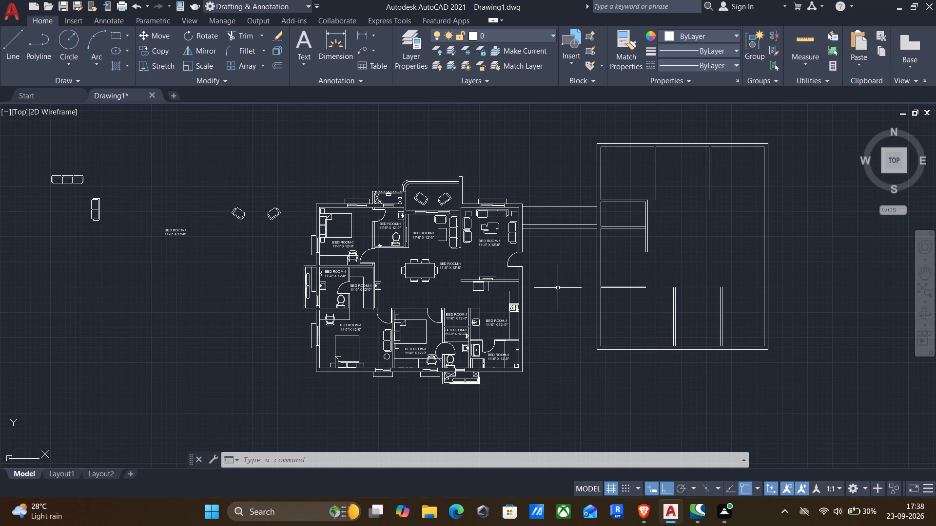
pyautogui.moveTo(677, 187); pyautogui.dragTo(714, 243, button='middle')
pyautogui.click(800, 44)
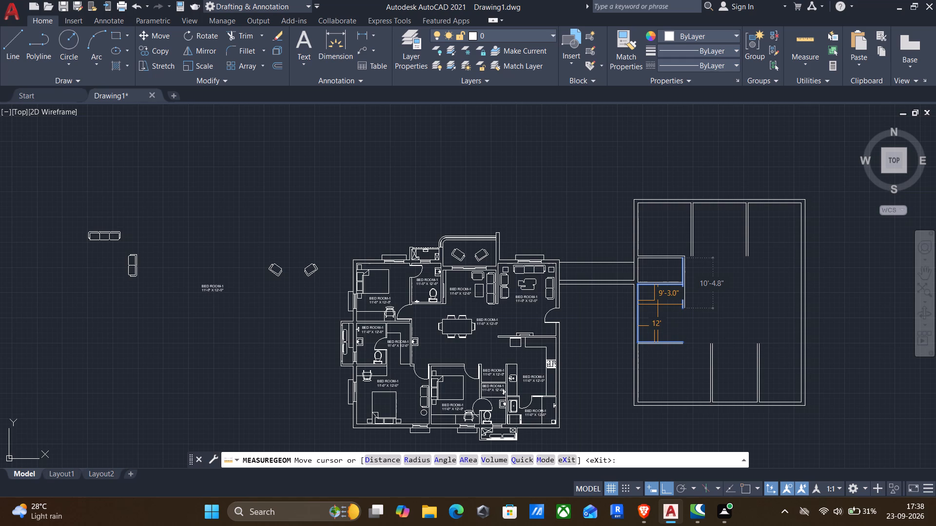
pyautogui.moveTo(658, 305); pyautogui.dragTo(682, 281, button='middle')
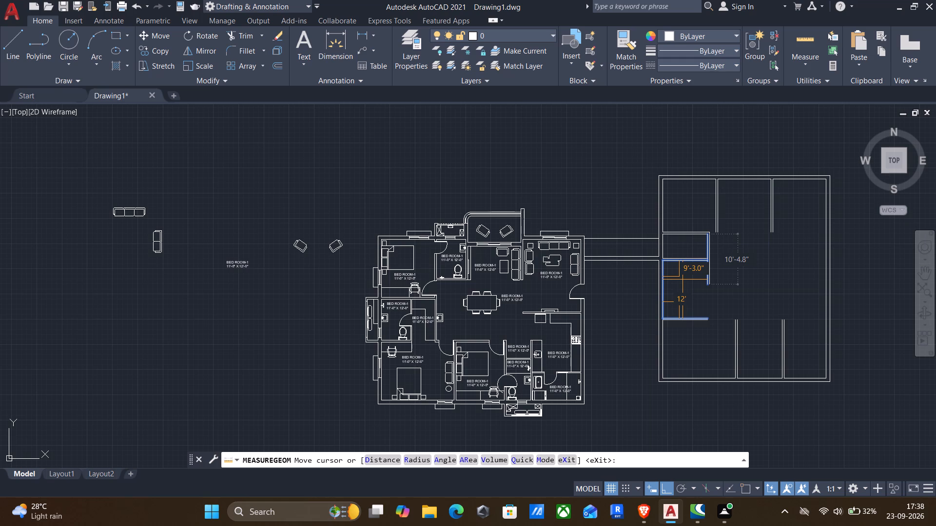
pyautogui.press('Escape')
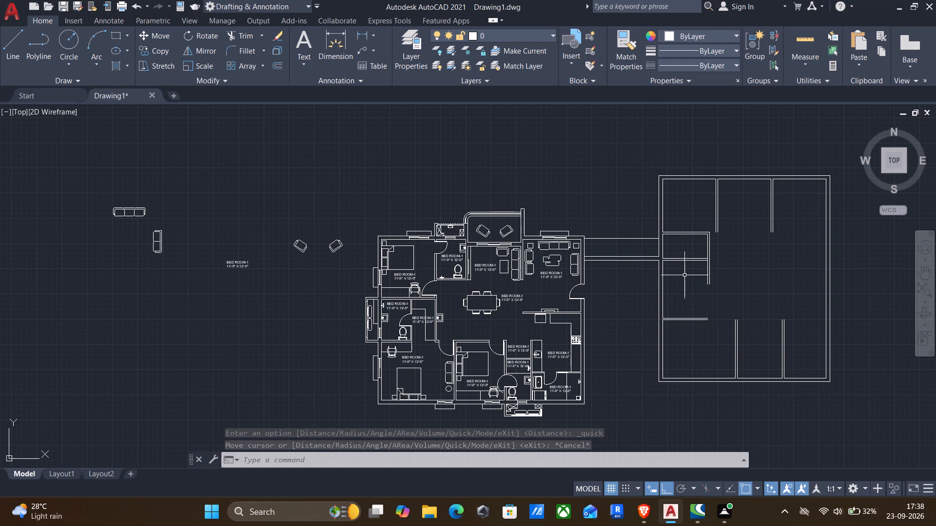
pyautogui.click(812, 29)
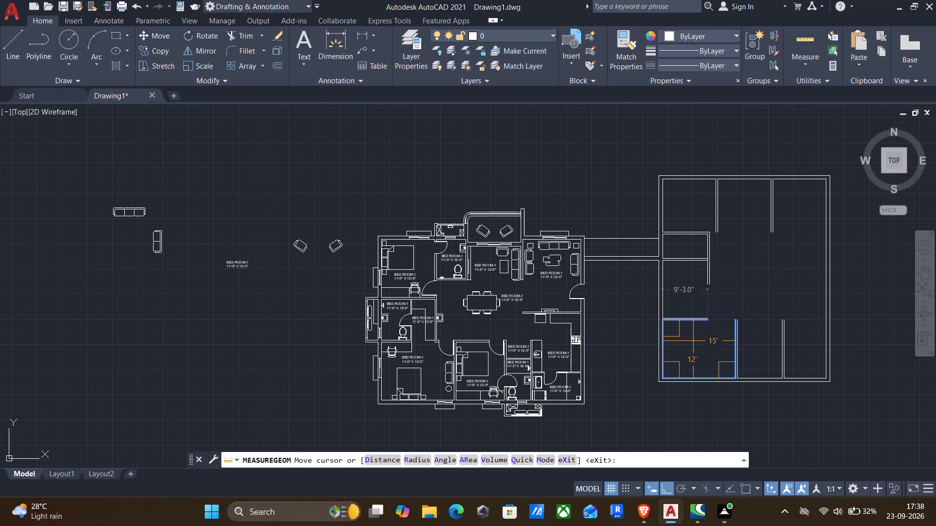
pyautogui.press('Escape')
# Fillet the inner and outer wall lines into a square corner at the extension's southwestern room, joining its north wall and east partition.
pyautogui.press('f')
pyautogui.press('Return')
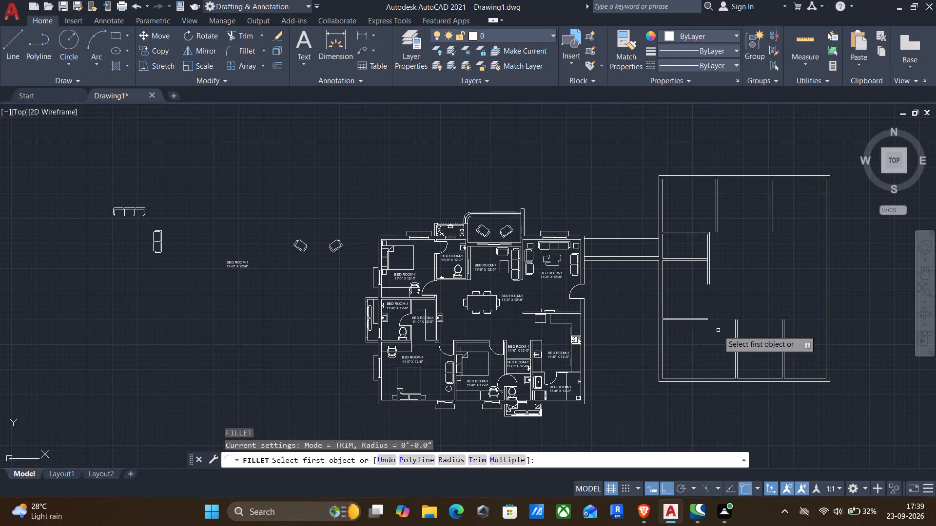
pyautogui.scroll(2, 724, 336)
pyautogui.click(746, 326)
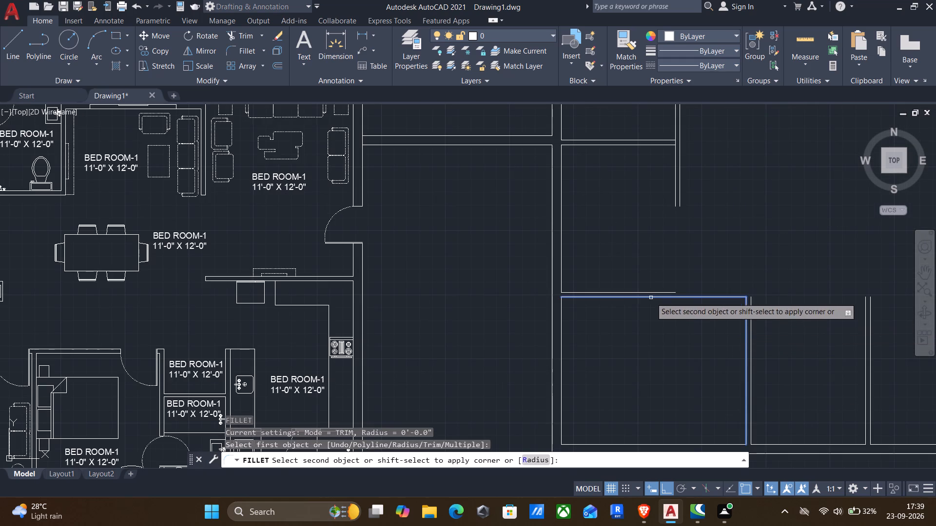
pyautogui.click(649, 298)
pyautogui.press('Return')
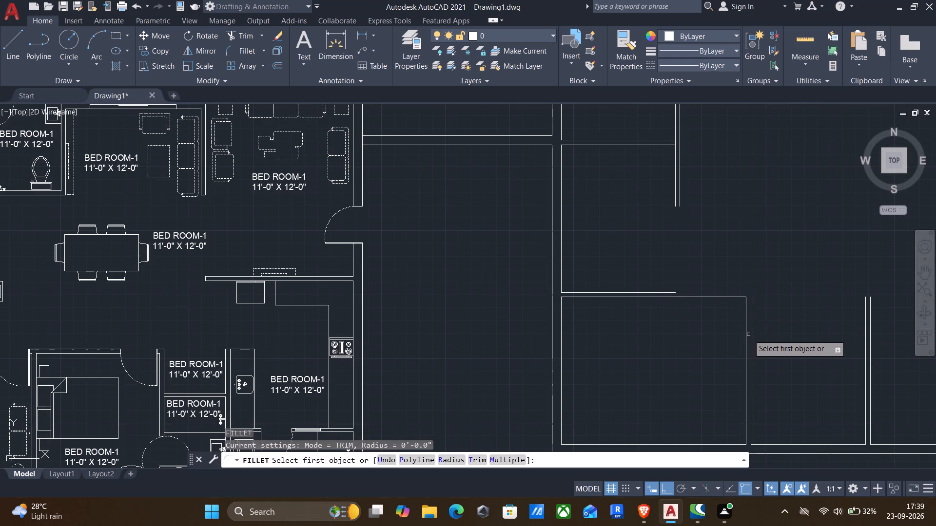
pyautogui.click(749, 335)
pyautogui.click(620, 292)
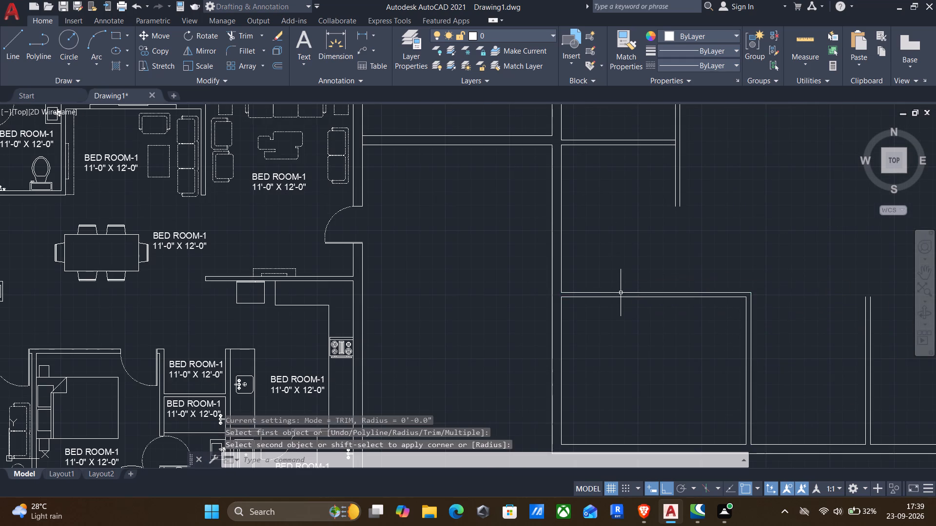
# Offset the inner south wall line of the middle southern room 5'6" to the north.
pyautogui.moveTo(663, 312); pyautogui.dragTo(588, 261, button='middle')
pyautogui.moveTo(590, 275); pyautogui.dragTo(689, 254, button='middle')
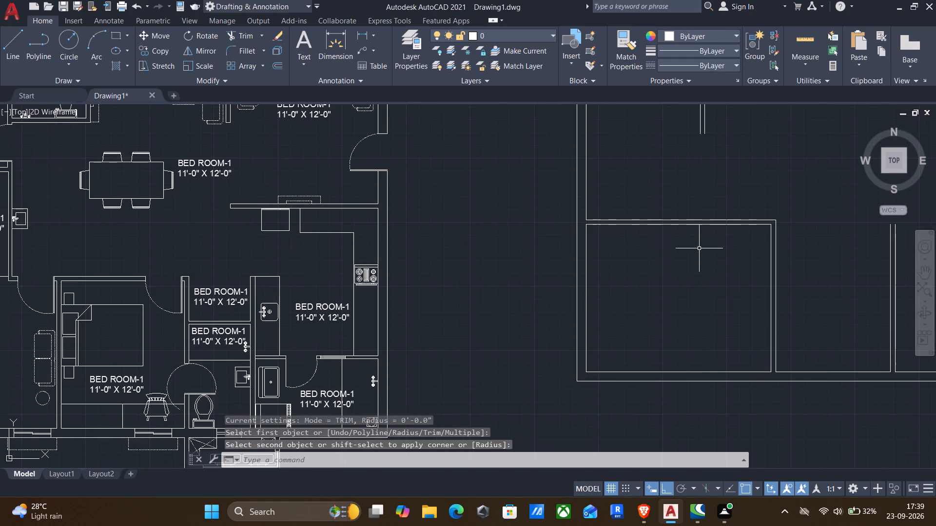
pyautogui.press('o')
pyautogui.press('Return')
pyautogui.click(790, 364)
pyautogui.click(798, 321)
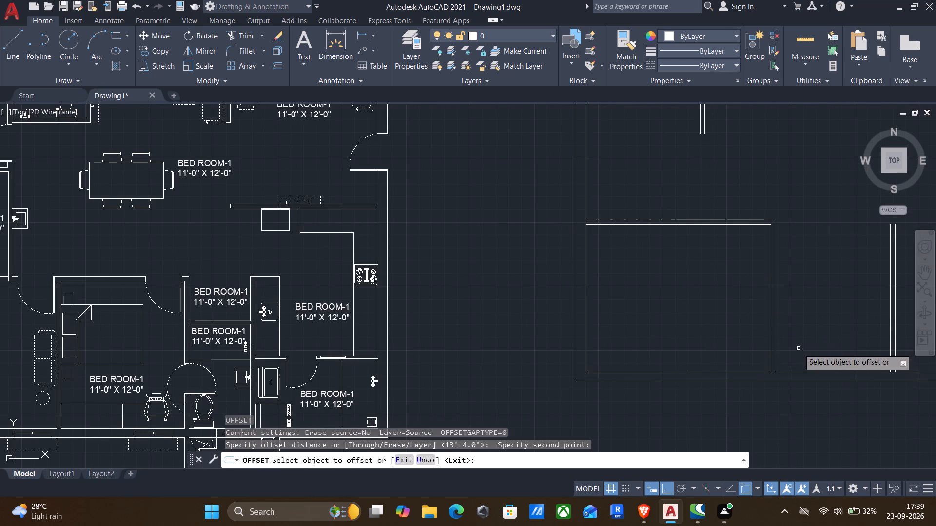
pyautogui.click(790, 372)
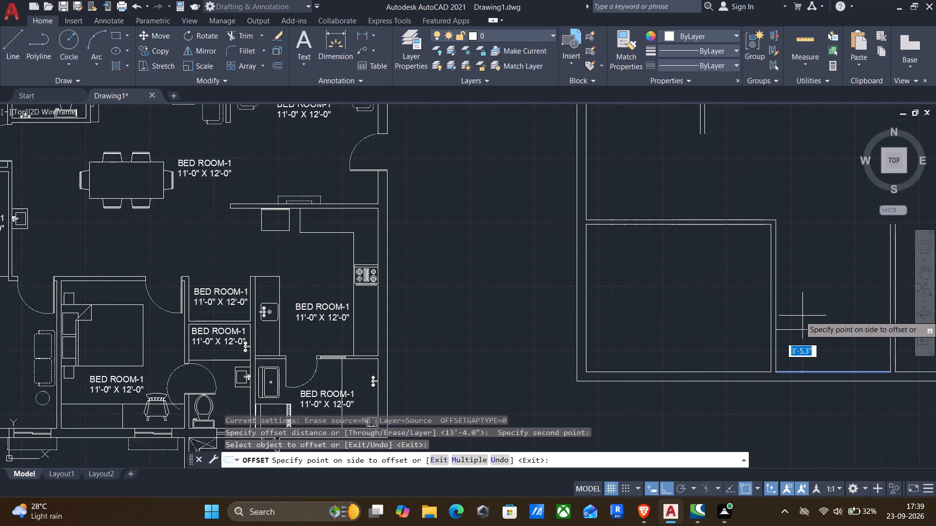
pyautogui.write('5\'6"')
pyautogui.press('Return')
pyautogui.moveTo(802, 316); pyautogui.dragTo(676, 263, button='middle')
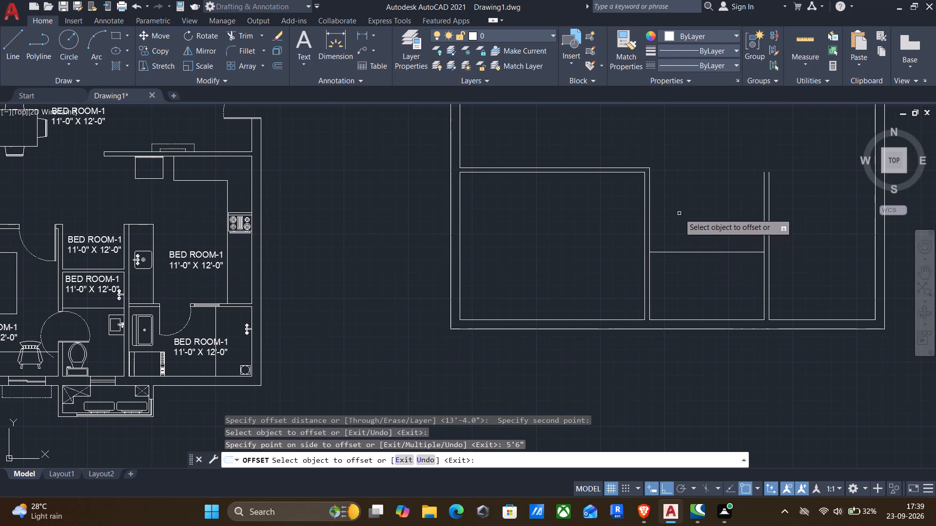
pyautogui.press('Return')
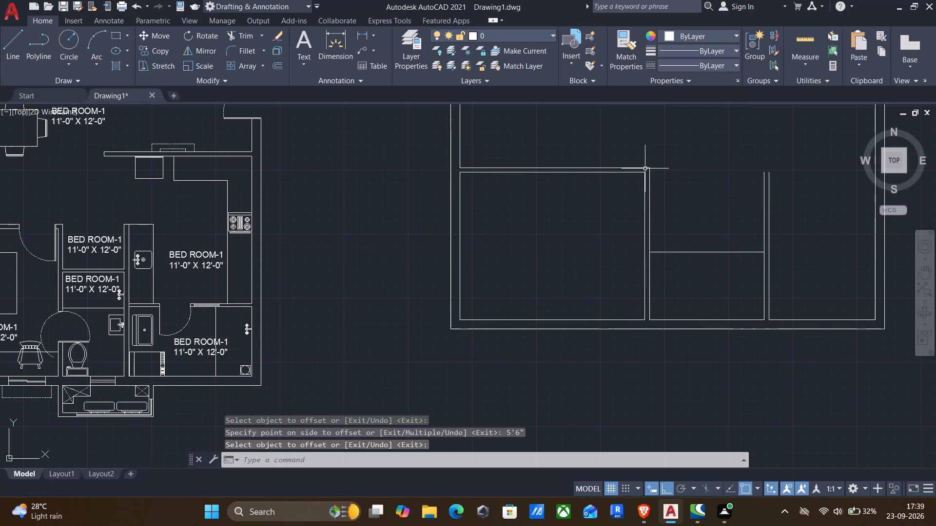
# Draw a horizontal line from the southwestern room's outer northeast corner eastward past the eastern of the two southern partitions.
pyautogui.press('l')
pyautogui.press('Return')
pyautogui.click(650, 169)
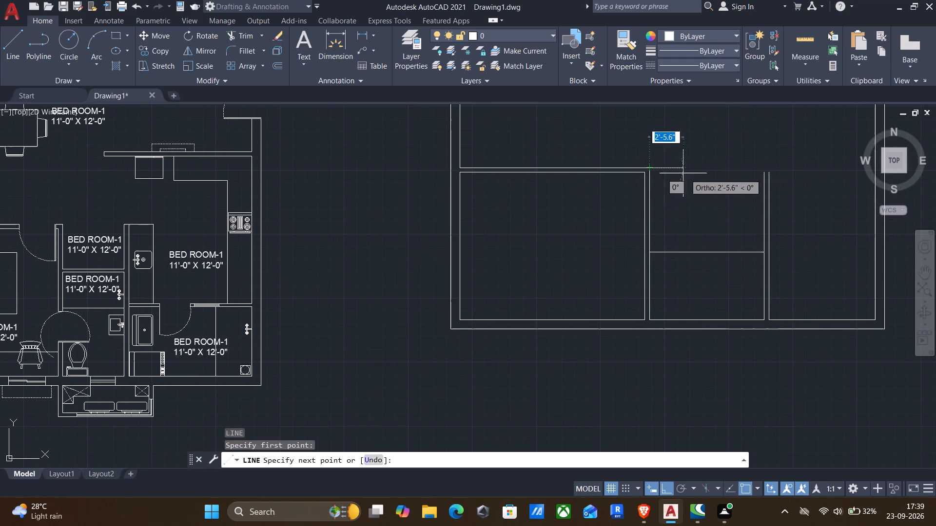
pyautogui.click(791, 167)
pyautogui.press('Return')
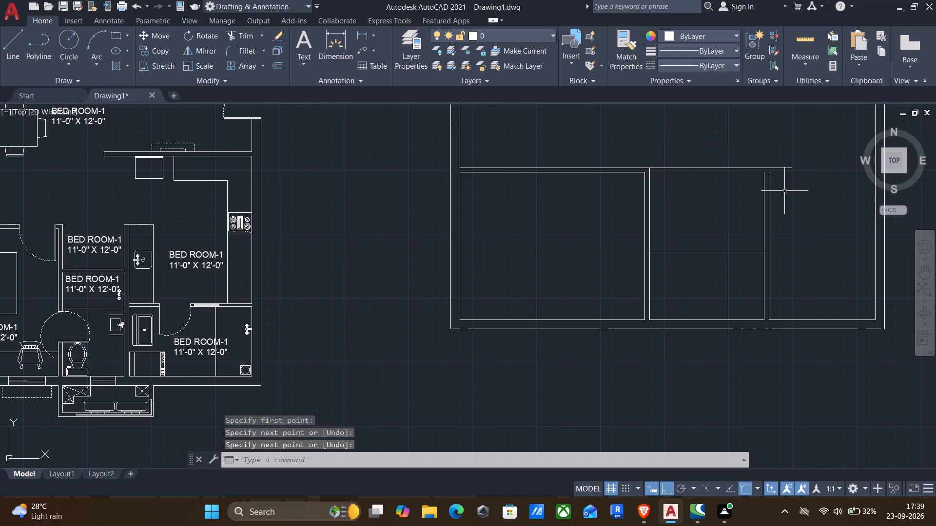
# Extend both lines of the eastern southern partition north to the new horizontal line.
pyautogui.write('EX')
pyautogui.press('Return')
pyautogui.moveTo(784, 204); pyautogui.dragTo(679, 228)
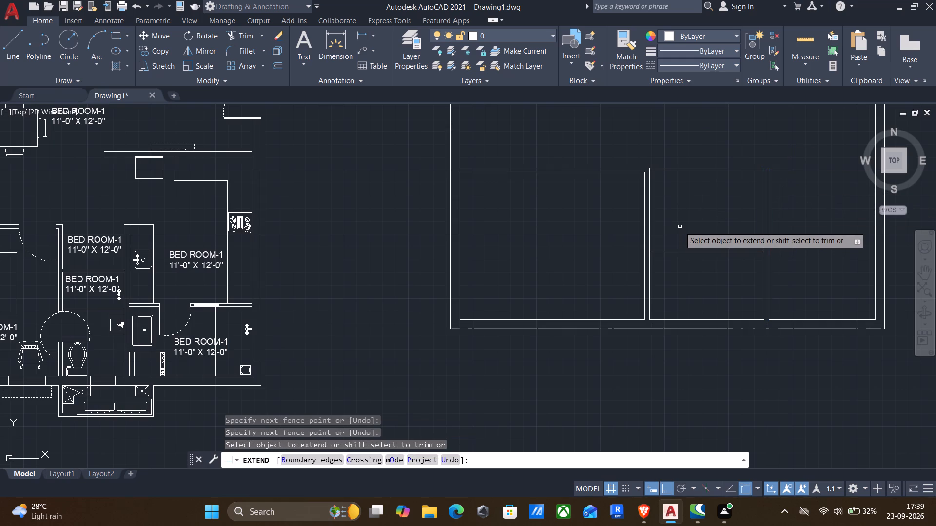
pyautogui.press('Return')
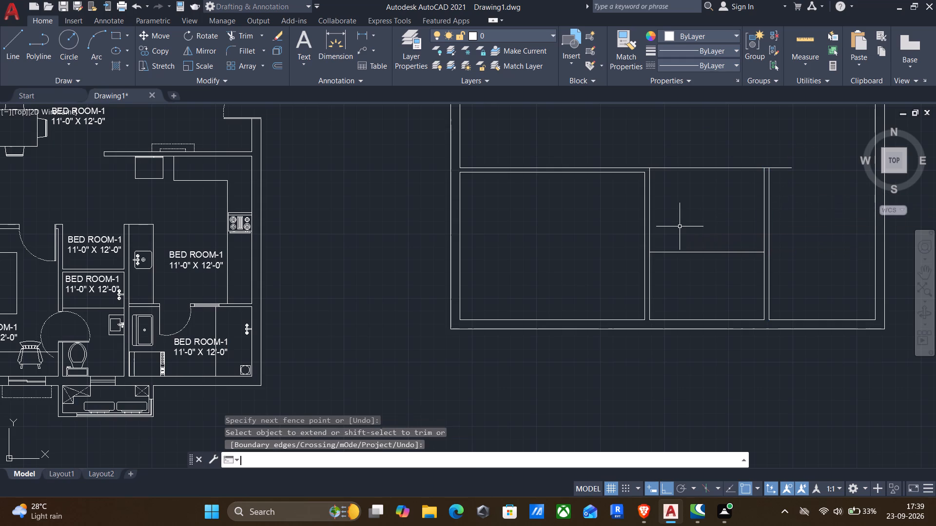
# Offset the new horizontal line 4.5" to the south to form the middle southern room's north wall.
pyautogui.press('o')
pyautogui.press('Return')
pyautogui.moveTo(686, 154); pyautogui.dragTo(687, 172)
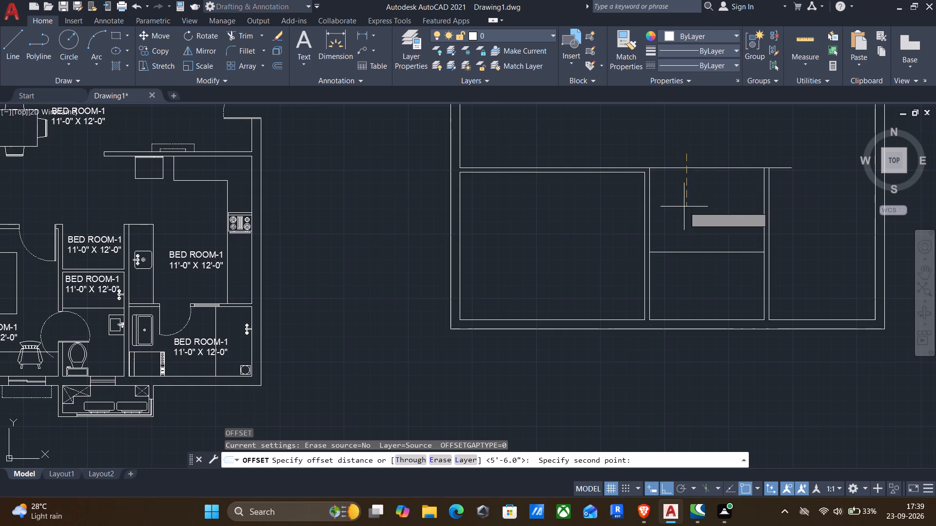
pyautogui.click(689, 207)
pyautogui.click(688, 167)
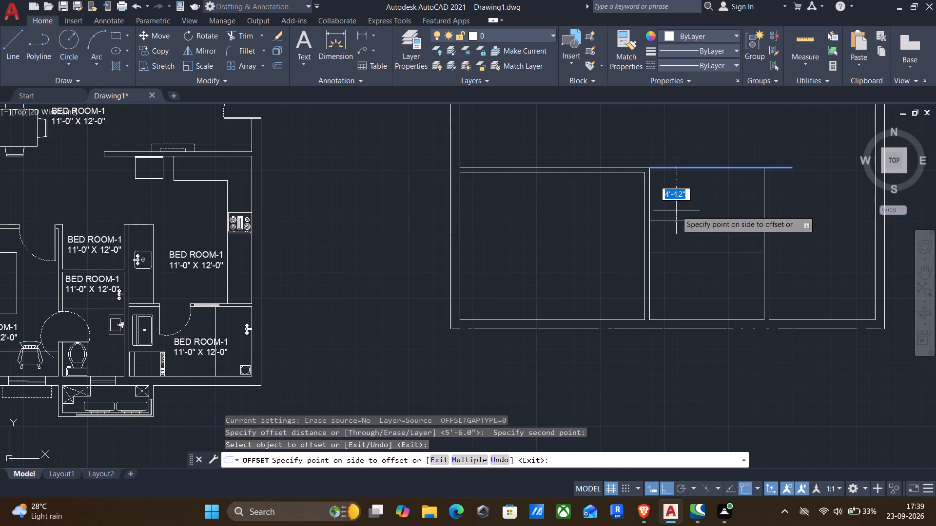
pyautogui.write('4.5"')
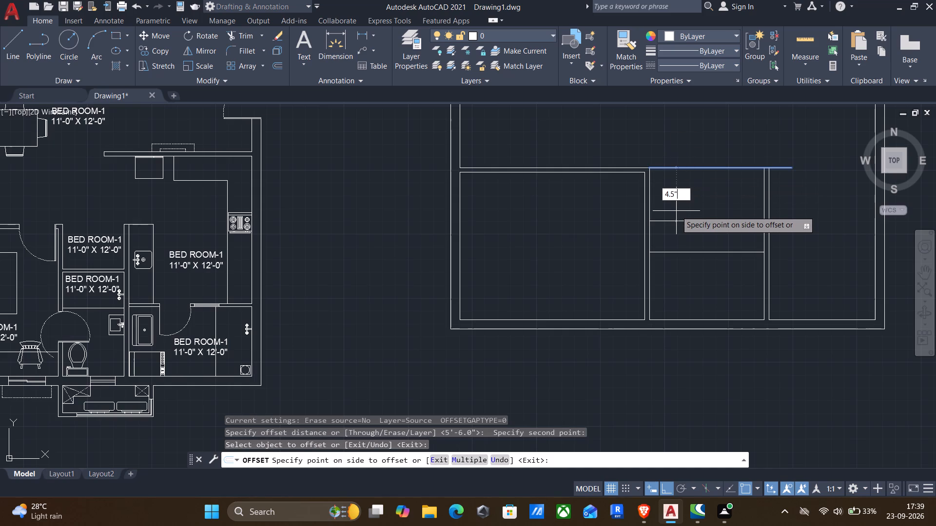
pyautogui.press('Return')
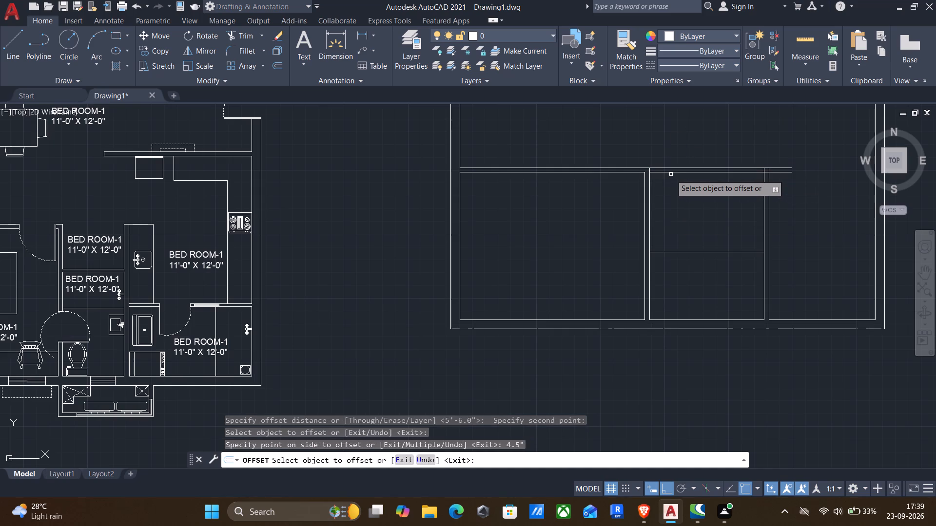
# Offset the inner line of the middle southern room's north wall 6'2" to the south, forming a horizontal partition.
pyautogui.click(668, 171)
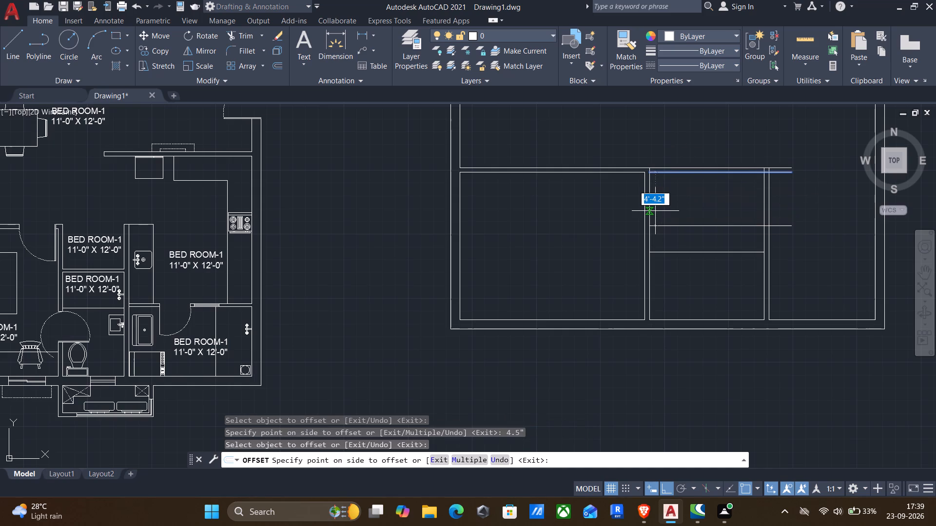
pyautogui.write('6\'2"')
pyautogui.press('Return')
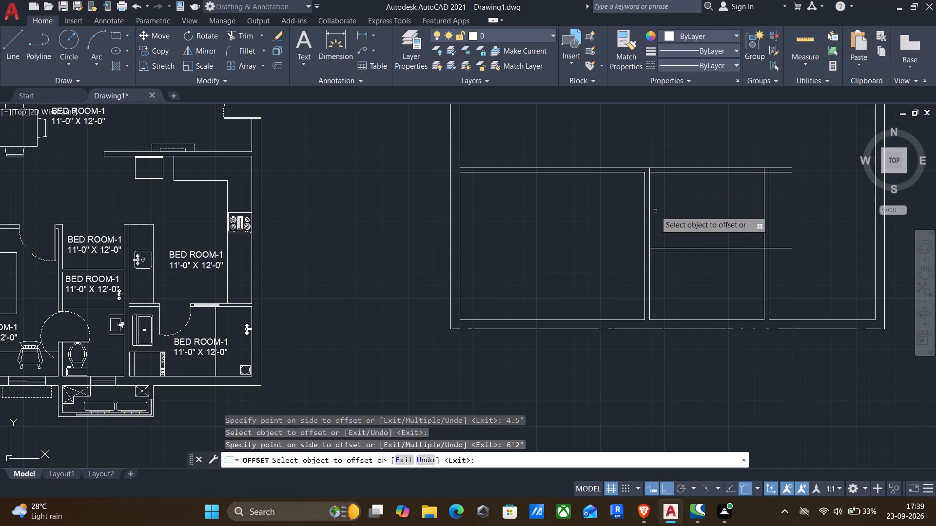
# Form a vertical partition in the middle southern room by offsetting its west wall line 5' east and east wall line 4' west.
pyautogui.moveTo(660, 222); pyautogui.dragTo(620, 240, button='middle')
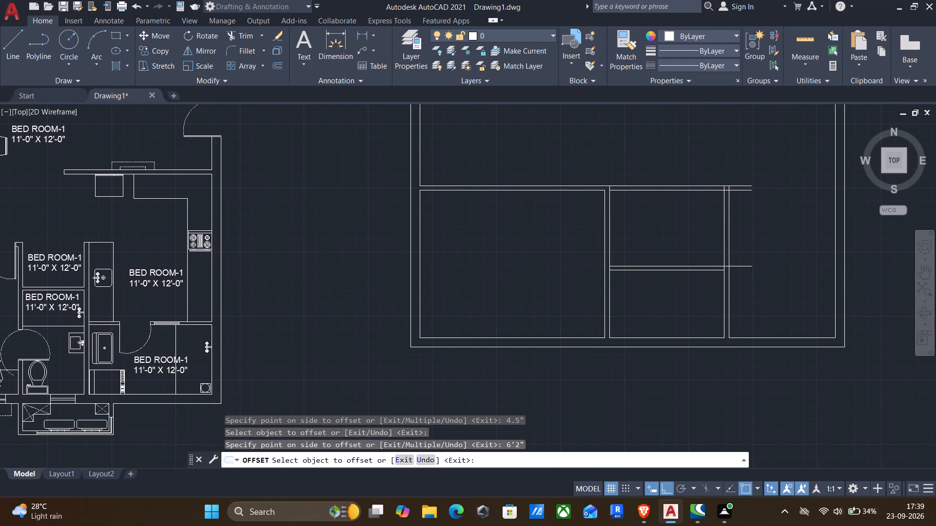
pyautogui.click(610, 247)
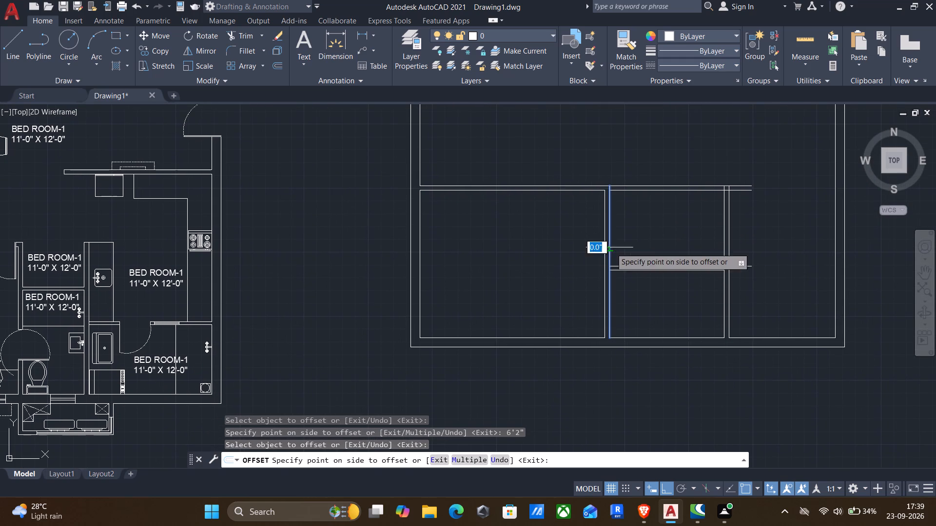
pyautogui.write("5'")
pyautogui.press('Return')
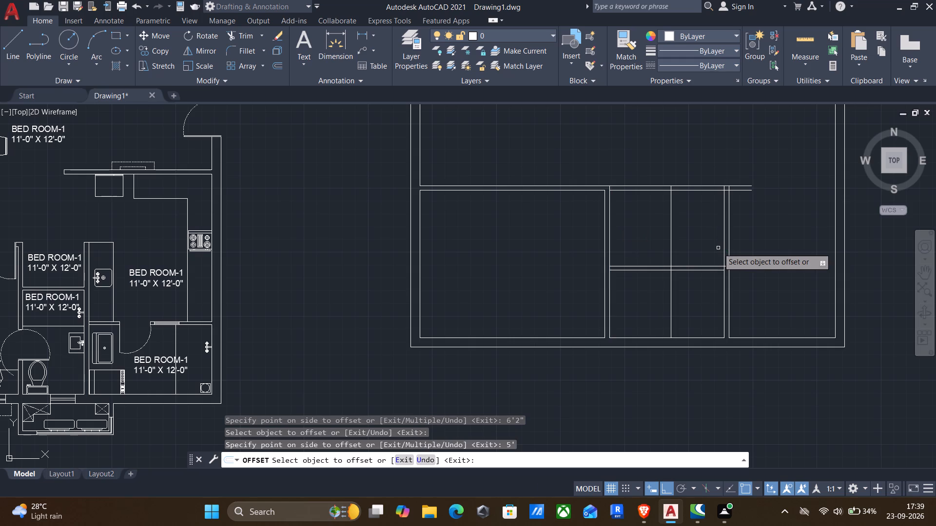
pyautogui.click(724, 241)
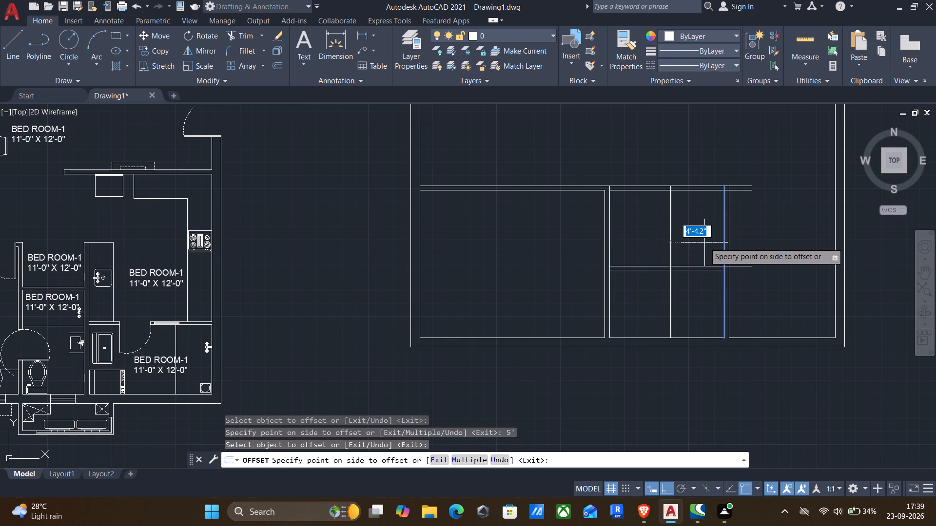
pyautogui.write("4'")
pyautogui.press('Return')
pyautogui.press('Escape')
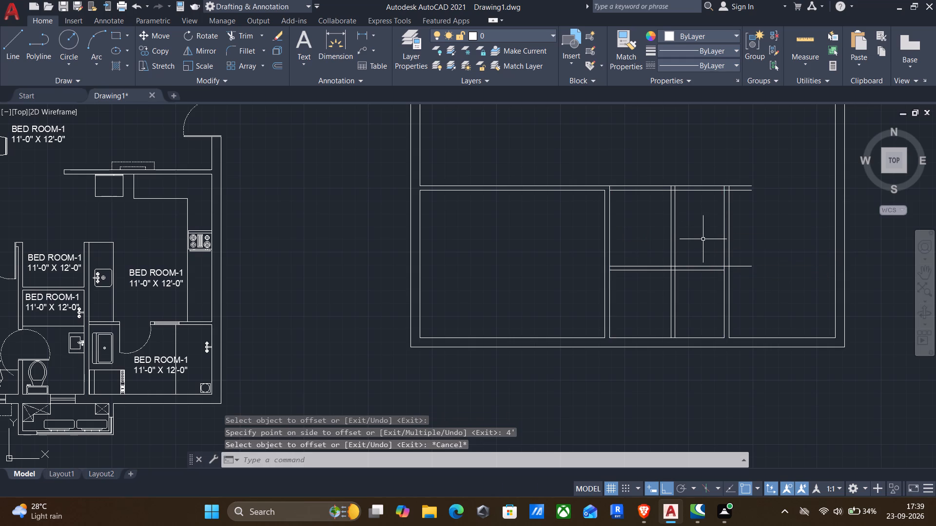
# Trim the middle southern room's vertical partition below the horizontal partition and open the tee junction between them.
pyautogui.write('TR')
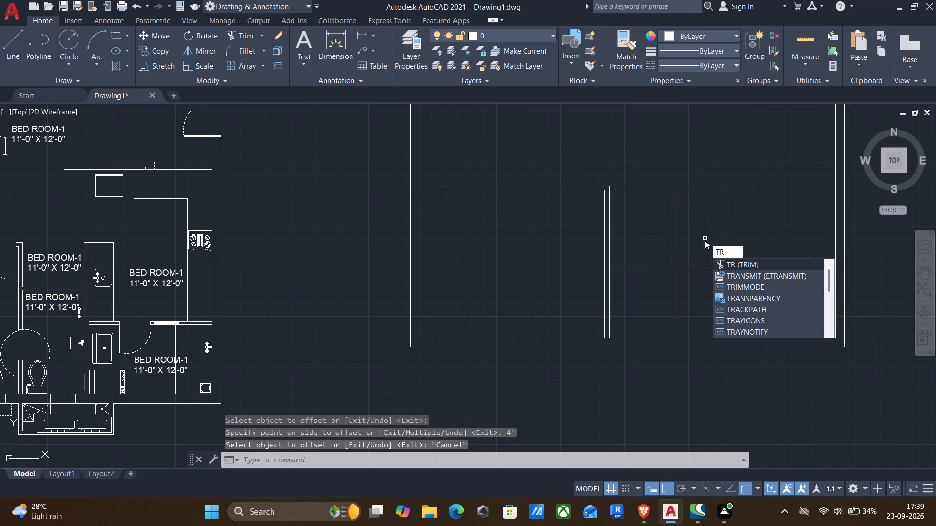
pyautogui.press('Return')
pyautogui.scroll(2, 692, 280)
pyautogui.moveTo(582, 336); pyautogui.dragTo(637, 319)
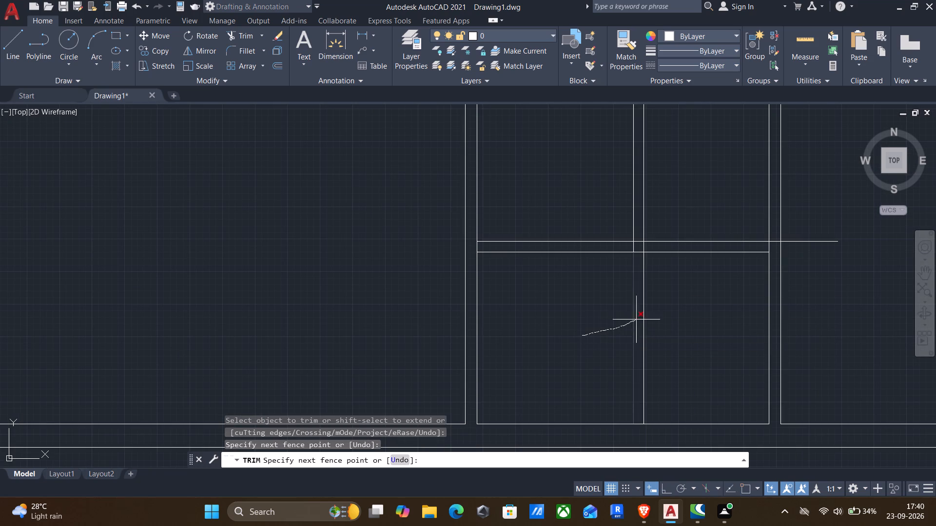
pyautogui.moveTo(637, 319); pyautogui.dragTo(653, 311)
pyautogui.scroll(3, 635, 230)
pyautogui.moveTo(595, 282); pyautogui.dragTo(661, 285)
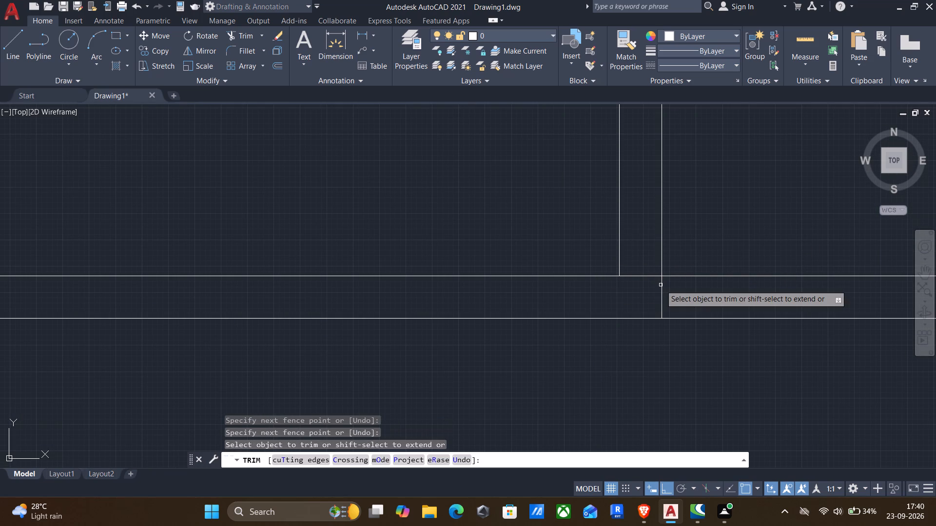
pyautogui.moveTo(640, 263); pyautogui.dragTo(683, 295)
# Trim the horizontal partition's overhang past the middle southern room's east wall and clear the wall lines across both its end junctions.
pyautogui.scroll(-3, 683, 295)
pyautogui.moveTo(846, 269); pyautogui.dragTo(836, 324)
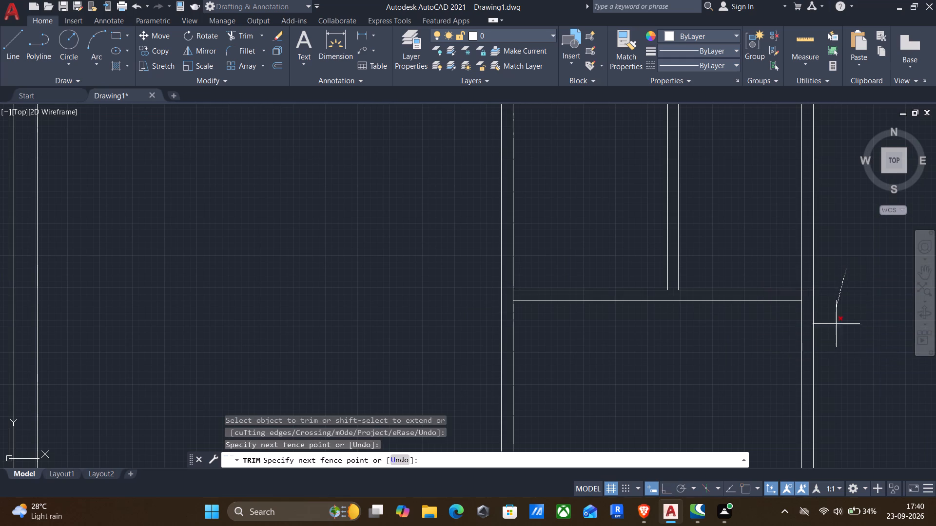
pyautogui.moveTo(836, 324); pyautogui.dragTo(836, 329)
pyautogui.scroll(2, 807, 287)
pyautogui.moveTo(807, 287); pyautogui.dragTo(766, 311)
pyautogui.scroll(-3, 716, 337)
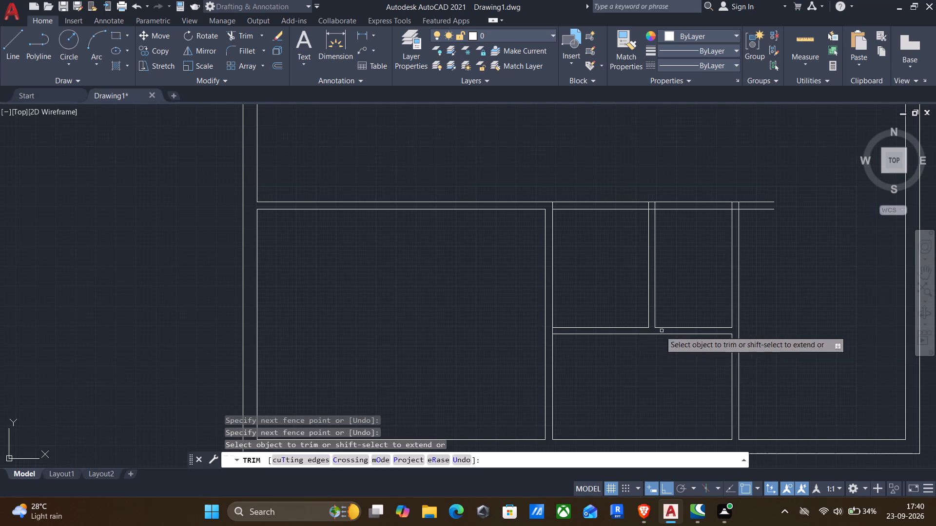
pyautogui.scroll(3, 566, 342)
pyautogui.moveTo(488, 295); pyautogui.dragTo(518, 297)
pyautogui.scroll(-4, 519, 296)
# Trim the middle southern room's north wall east of the vertical partition, leaving only the cap on the east wall.
pyautogui.scroll(4, 604, 214)
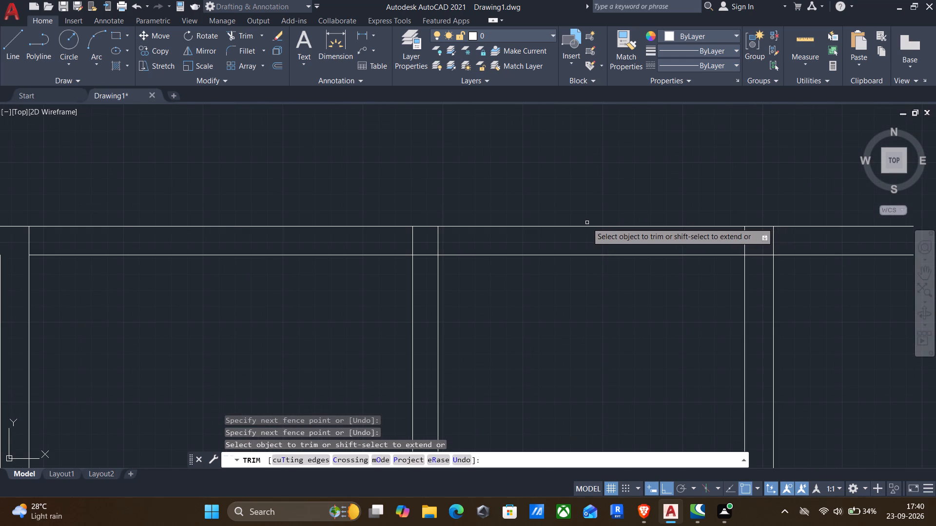
pyautogui.scroll(2, 579, 223)
pyautogui.scroll(-4, 603, 250)
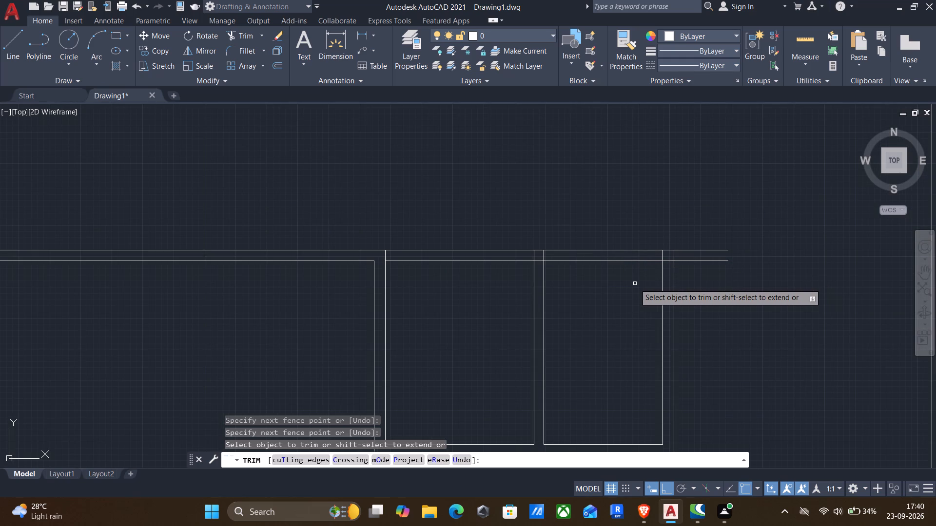
pyautogui.moveTo(635, 283); pyautogui.dragTo(633, 215)
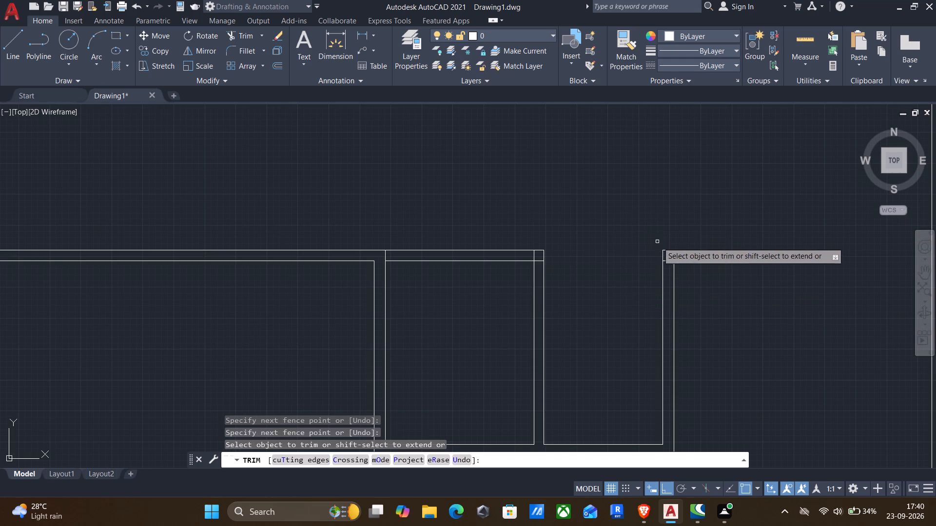
pyautogui.scroll(3, 664, 266)
pyautogui.moveTo(665, 276); pyautogui.dragTo(666, 235)
pyautogui.moveTo(743, 286); pyautogui.dragTo(727, 177)
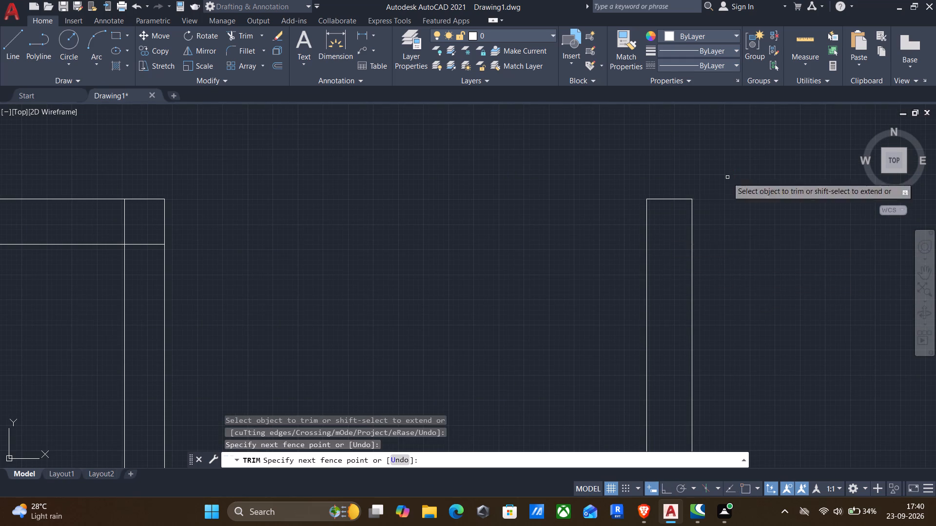
# Trim the crossing stubs where the middle southern room's north wall meets the vertical partition and the west wall.
pyautogui.scroll(-4, 716, 199)
pyautogui.scroll(4, 590, 218)
pyautogui.scroll(3, 657, 236)
pyautogui.scroll(-3, 726, 263)
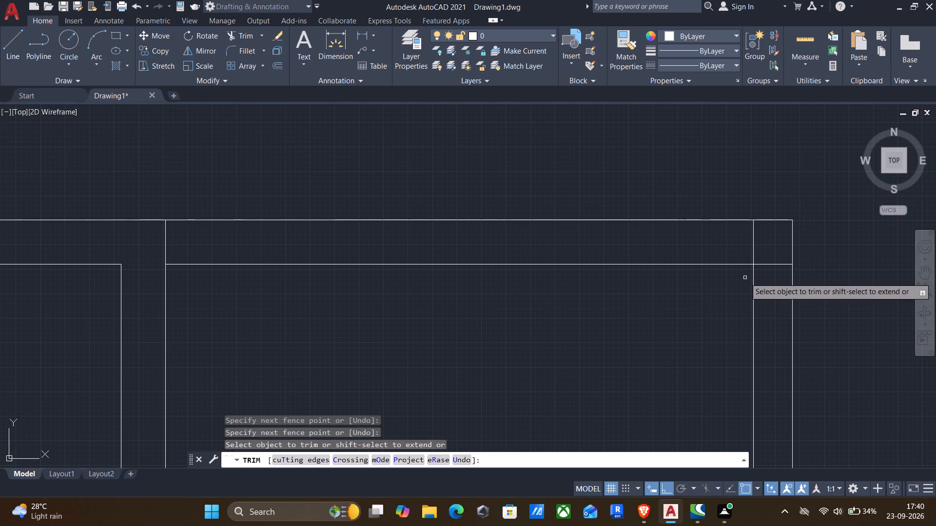
pyautogui.scroll(2, 762, 278)
pyautogui.moveTo(768, 272); pyautogui.dragTo(673, 203)
pyautogui.scroll(-5, 648, 225)
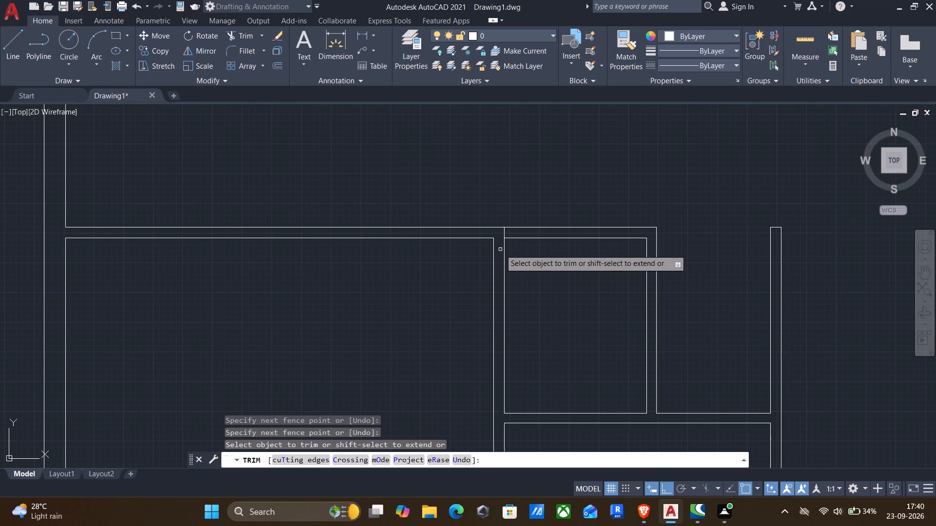
pyautogui.scroll(4, 514, 233)
pyautogui.moveTo(512, 233); pyautogui.dragTo(422, 228)
pyautogui.scroll(-5, 421, 238)
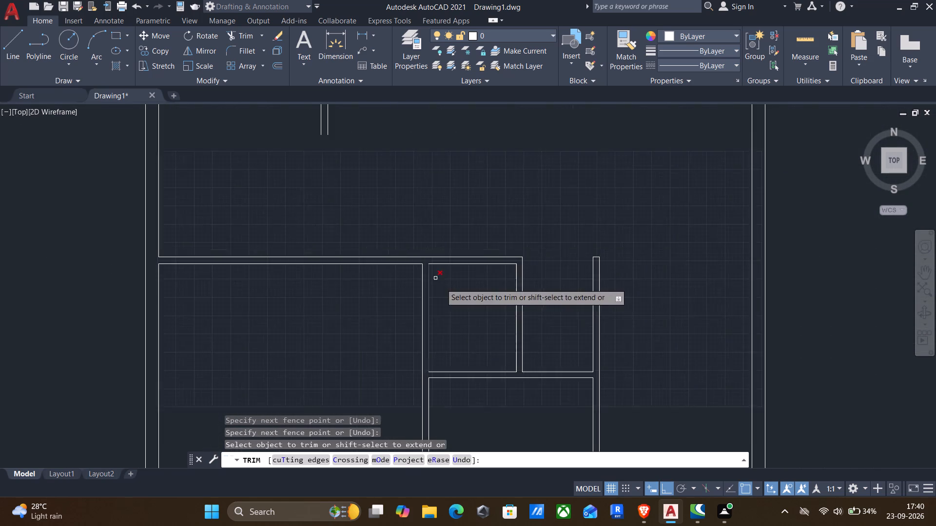
pyautogui.moveTo(466, 322); pyautogui.dragTo(563, 238, button='middle')
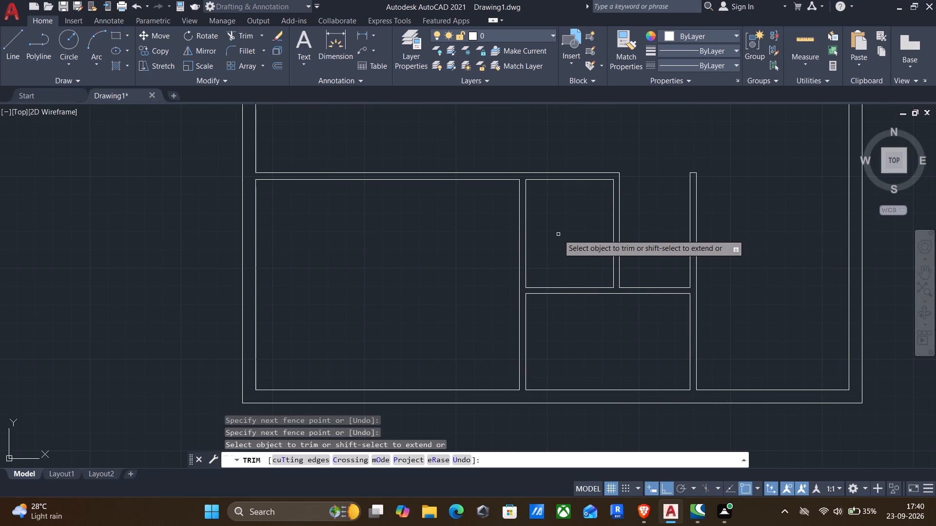
pyautogui.moveTo(558, 234); pyautogui.dragTo(520, 222, button='middle')
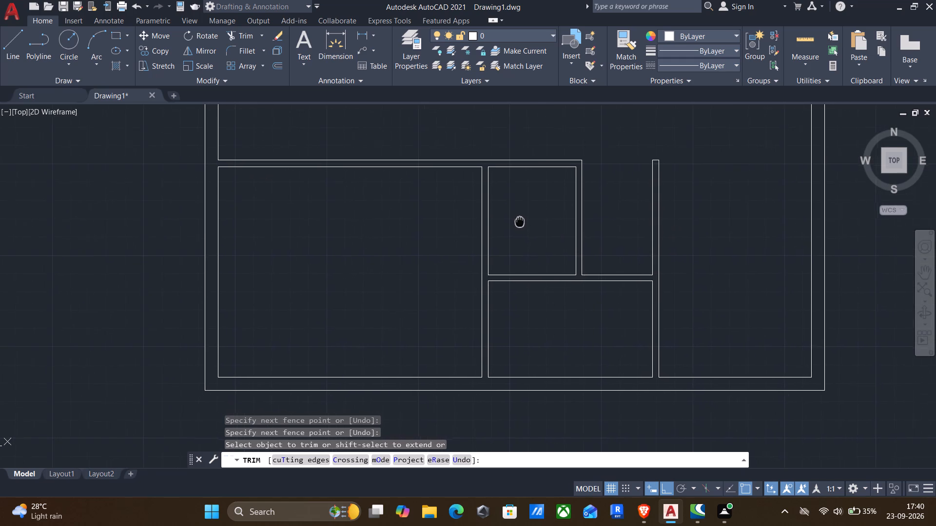
pyautogui.moveTo(520, 222); pyautogui.dragTo(518, 222, button='middle')
pyautogui.moveTo(531, 222); pyautogui.dragTo(500, 225, button='middle')
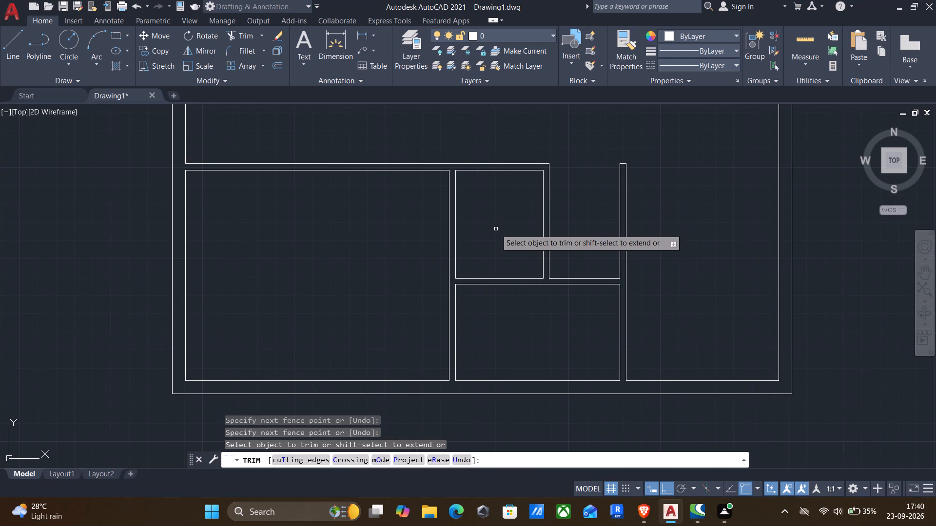
pyautogui.press('Escape')
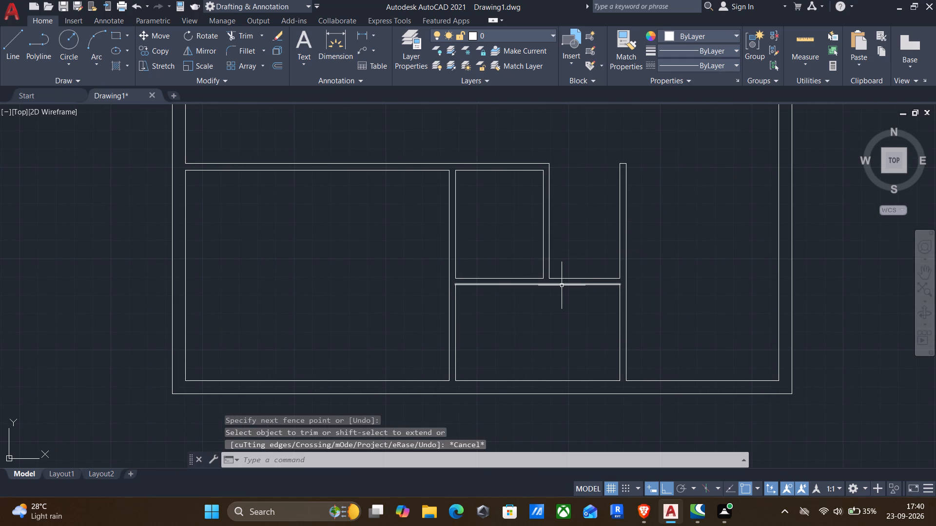
# Extend both lines of the horizontal partition east to the inner line of the plan's east exterior wall.
pyautogui.press('e')
pyautogui.press('x')
pyautogui.press('Return')
pyautogui.moveTo(579, 301); pyautogui.dragTo(606, 256)
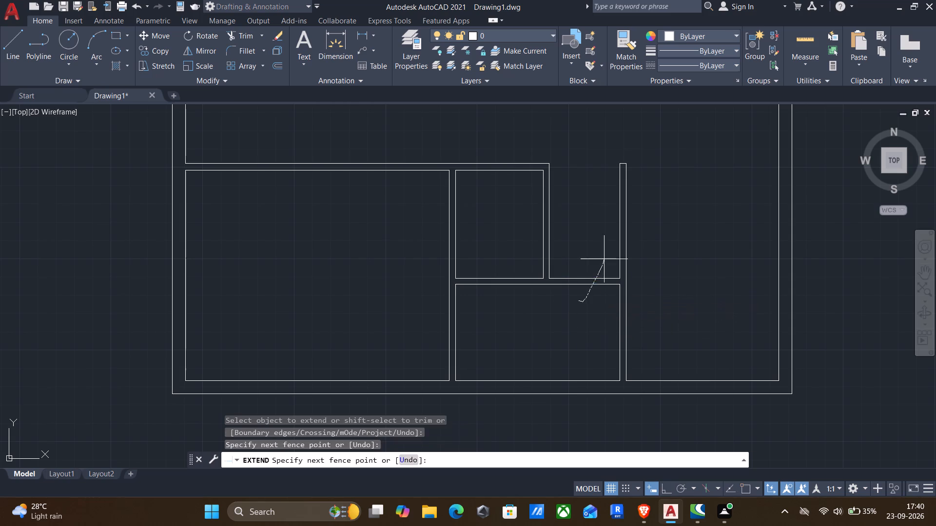
pyautogui.moveTo(606, 256); pyautogui.dragTo(612, 230)
pyautogui.moveTo(582, 308); pyautogui.dragTo(592, 219)
pyautogui.moveTo(595, 292); pyautogui.dragTo(595, 231)
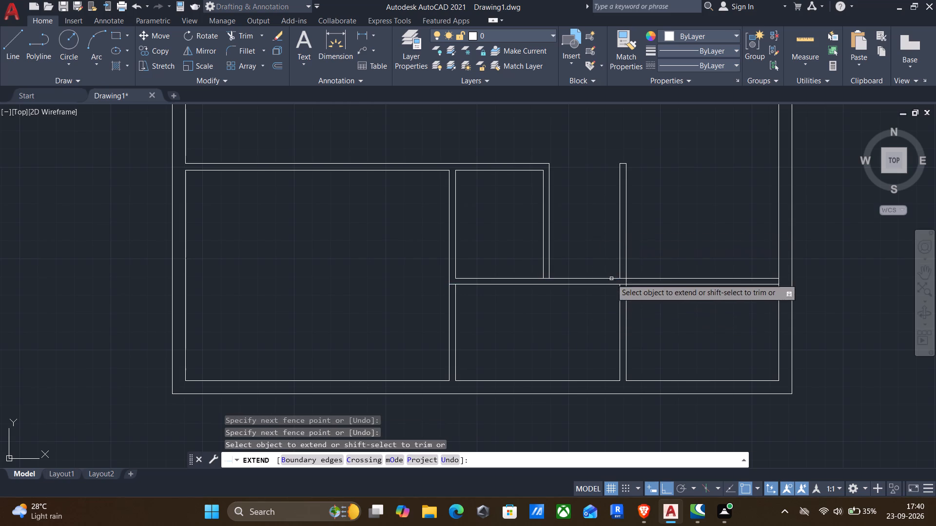
pyautogui.press('Escape')
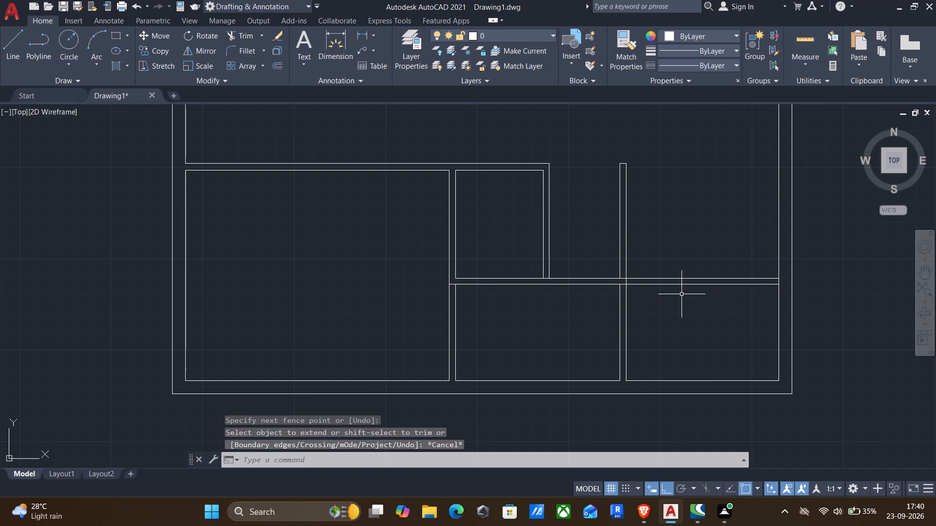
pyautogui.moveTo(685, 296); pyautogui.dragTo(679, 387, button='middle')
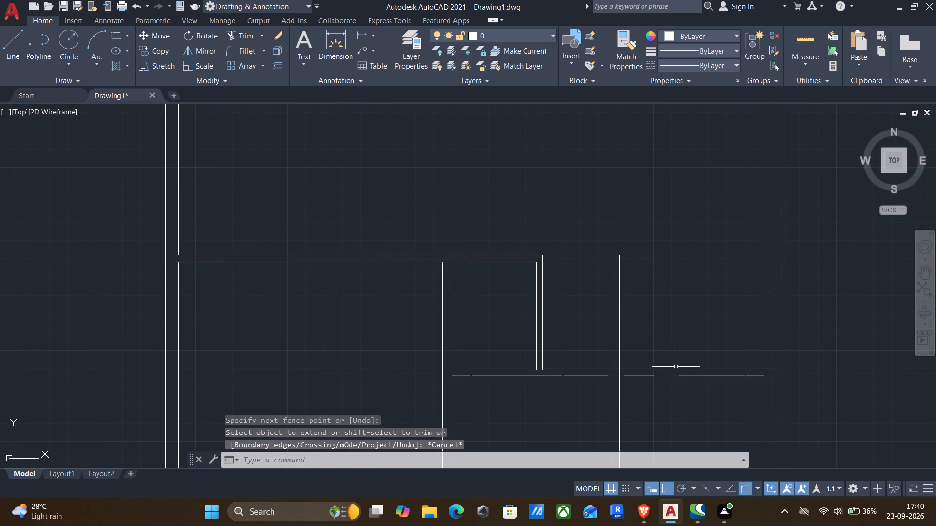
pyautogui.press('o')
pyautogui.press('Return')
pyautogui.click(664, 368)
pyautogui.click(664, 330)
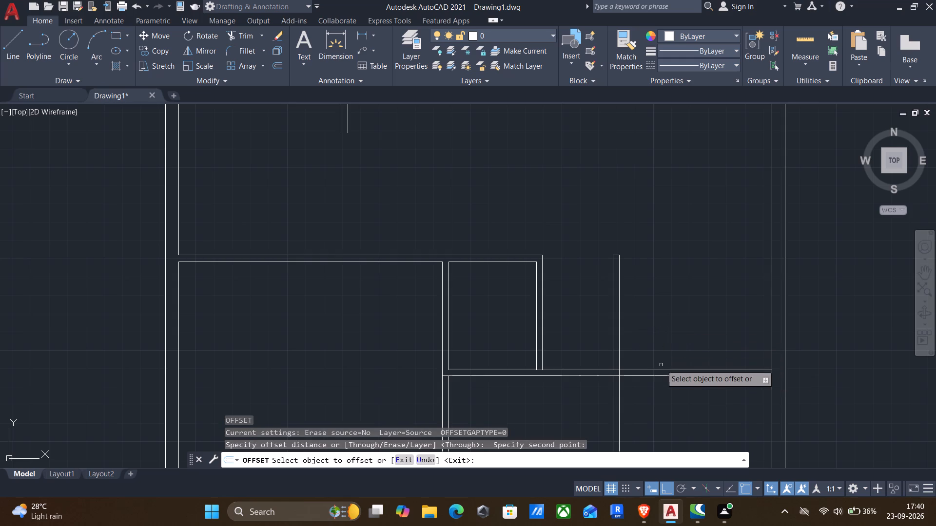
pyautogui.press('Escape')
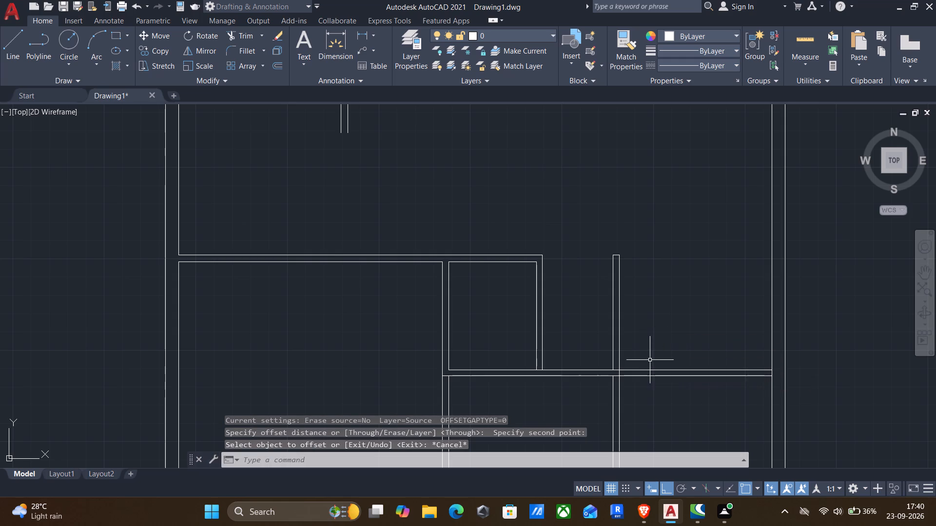
# Trim the overlapping wall lines where the extended horizontal partition crosses the eastern southern partition.
pyautogui.write('TR')
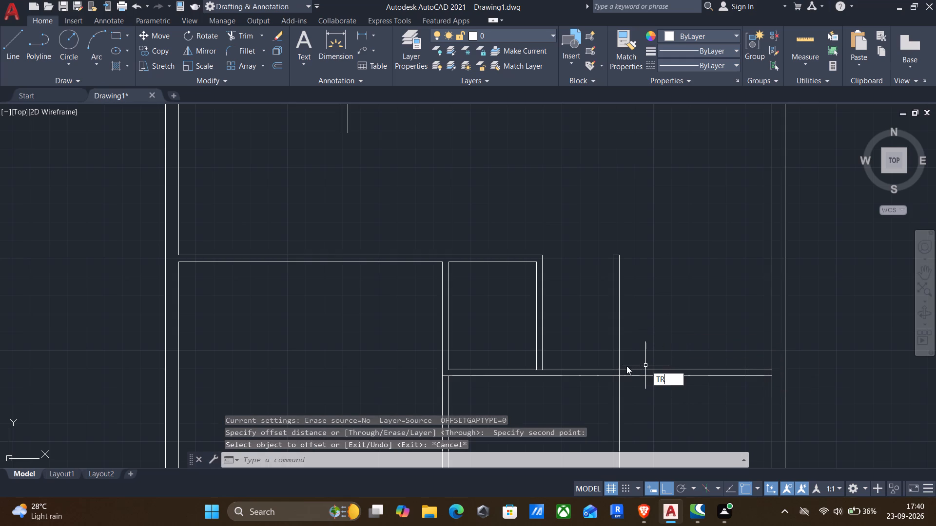
pyautogui.press('Return')
pyautogui.scroll(3, 620, 367)
pyautogui.moveTo(600, 413); pyautogui.dragTo(603, 365)
pyautogui.moveTo(596, 393); pyautogui.dragTo(642, 392)
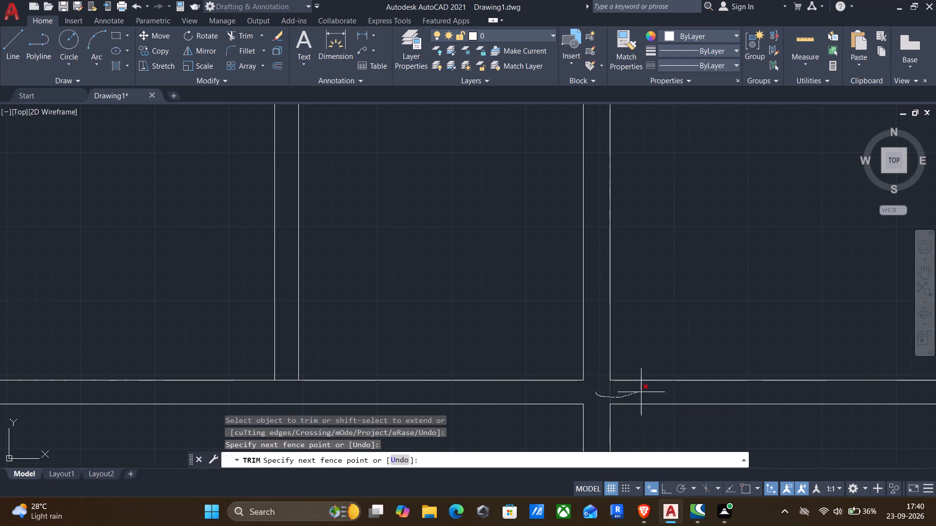
pyautogui.moveTo(642, 392); pyautogui.dragTo(643, 392)
pyautogui.press('Escape')
# Offset the extended partition's north line 14'4" to the north, east of the eastern southern partition.
pyautogui.press('o')
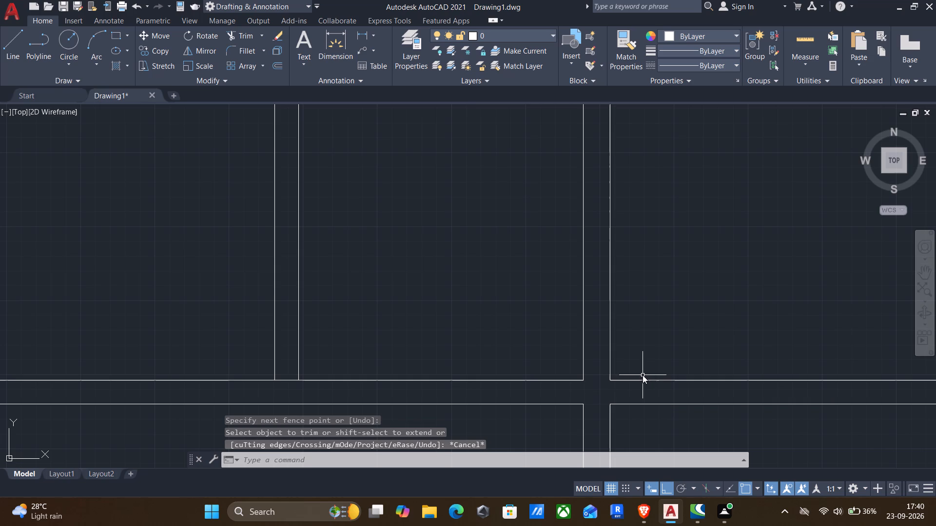
pyautogui.press('Return')
pyautogui.moveTo(643, 381); pyautogui.dragTo(654, 357)
pyautogui.click(655, 343)
pyautogui.click(642, 385)
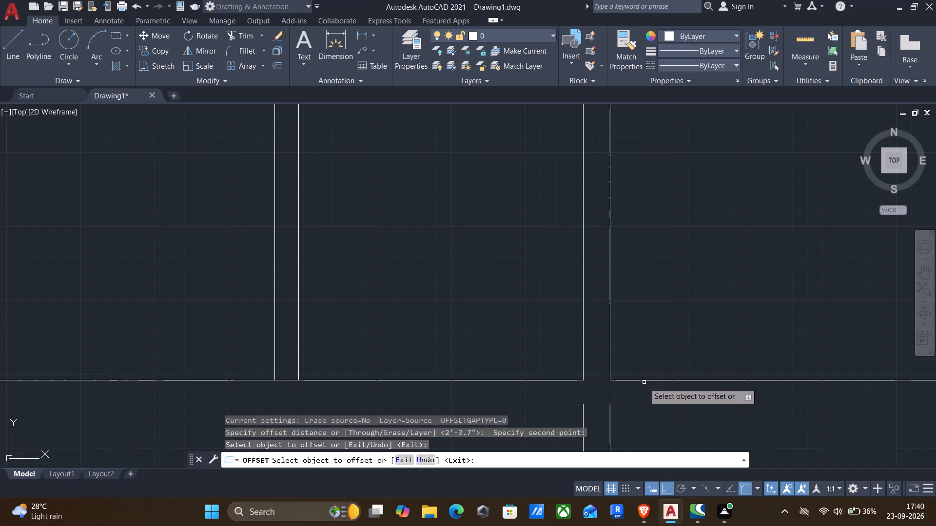
pyautogui.click(644, 382)
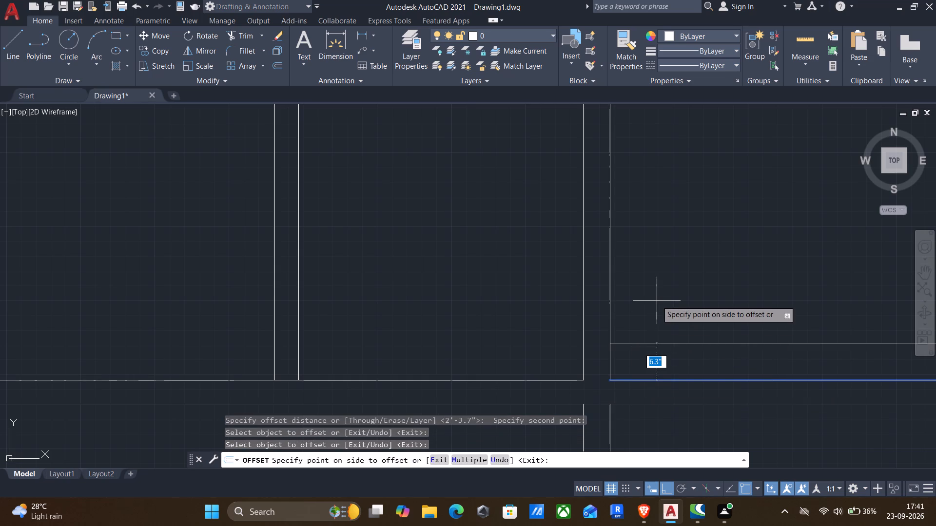
pyautogui.write('14\'4"')
pyautogui.press('Return')
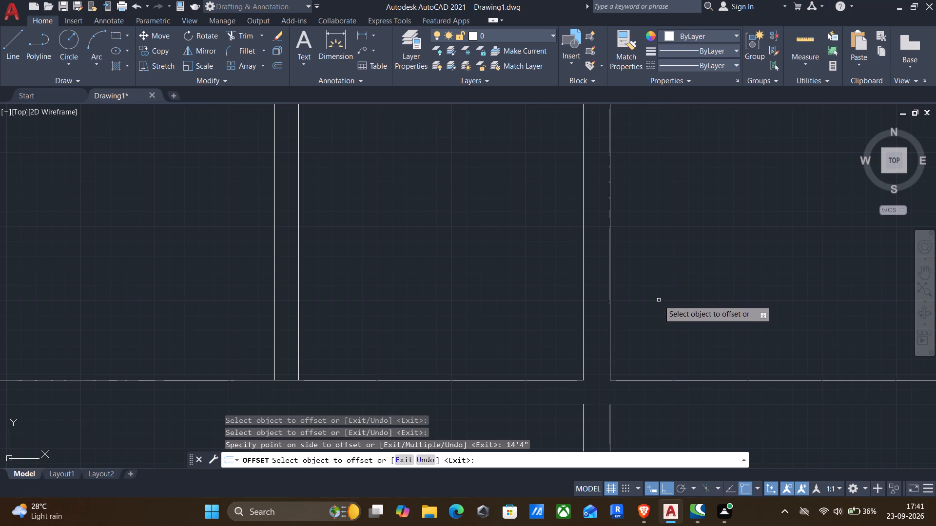
# Offset the northeast room's inner north wall line 14'4" to the south.
pyautogui.scroll(-1, 706, 260)
pyautogui.moveTo(721, 237); pyautogui.dragTo(639, 390, button='middle')
pyautogui.scroll(-3, 640, 377)
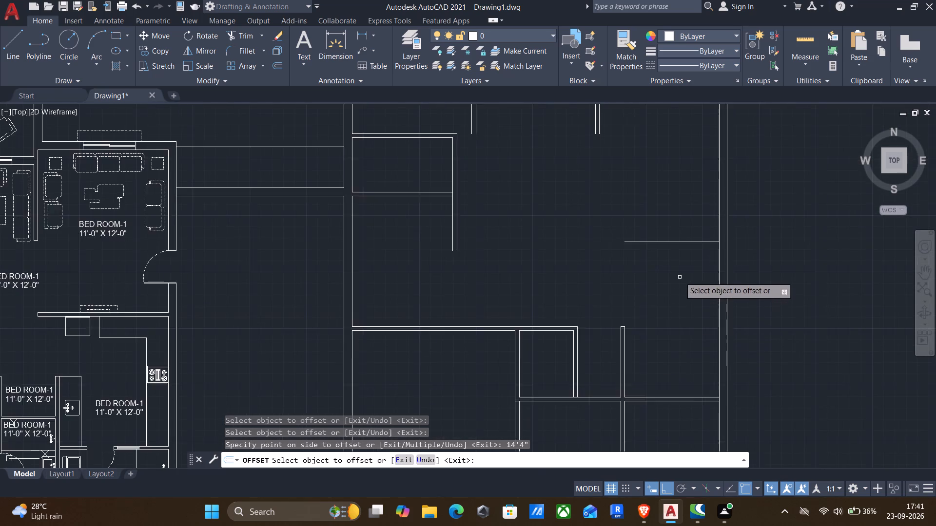
pyautogui.scroll(-1, 680, 275)
pyautogui.moveTo(663, 197); pyautogui.dragTo(654, 280, button='middle')
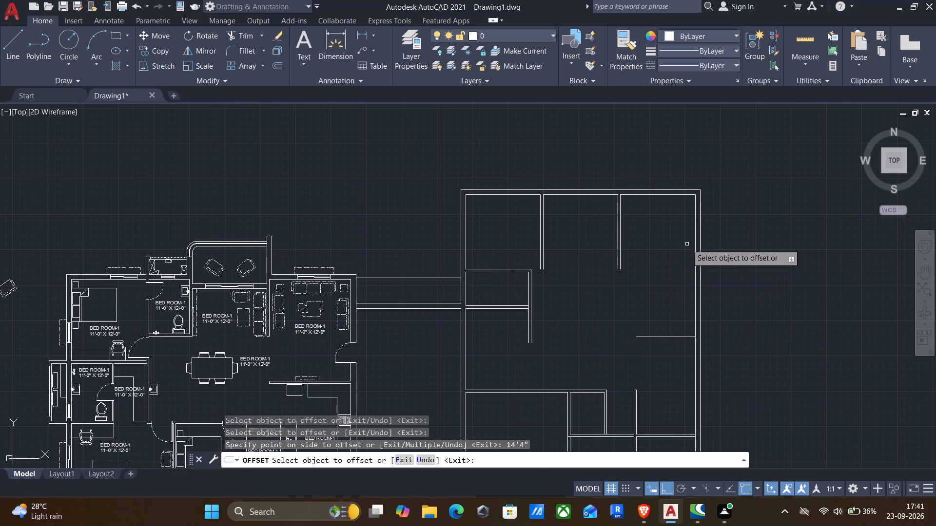
pyautogui.click(676, 194)
pyautogui.write('14\'4"')
pyautogui.press('Return')
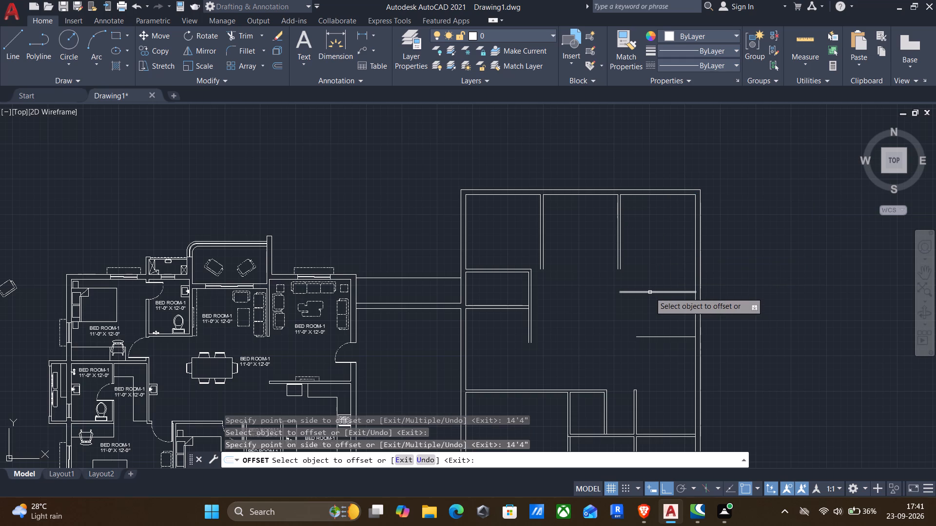
# Measure the gap between the two new horizontal lines beside the east exterior wall.
pyautogui.click(809, 46)
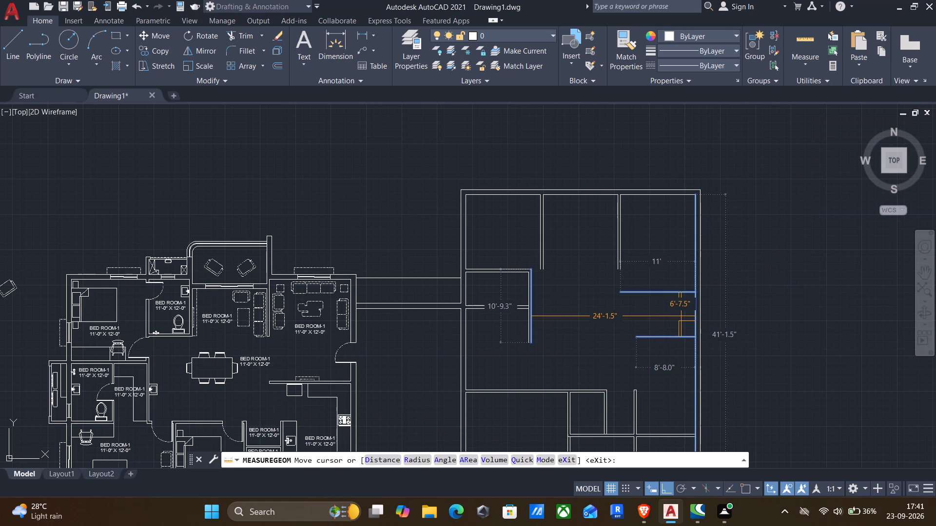
pyautogui.press('Escape')
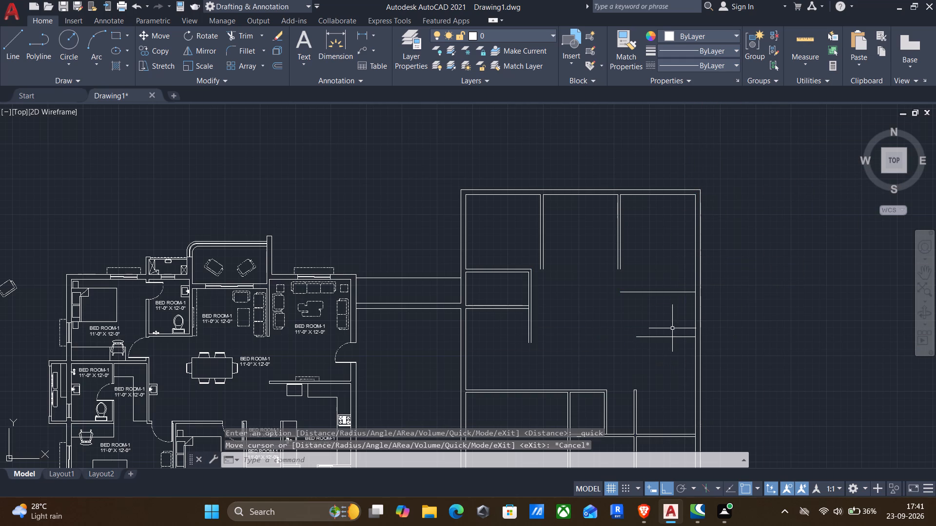
# Offset the northern of the two new horizontal lines 3.5" to the south to form a partition.
pyautogui.press('o')
pyautogui.press('Return')
pyautogui.click(673, 291)
pyautogui.moveTo(675, 338); pyautogui.dragTo(678, 312)
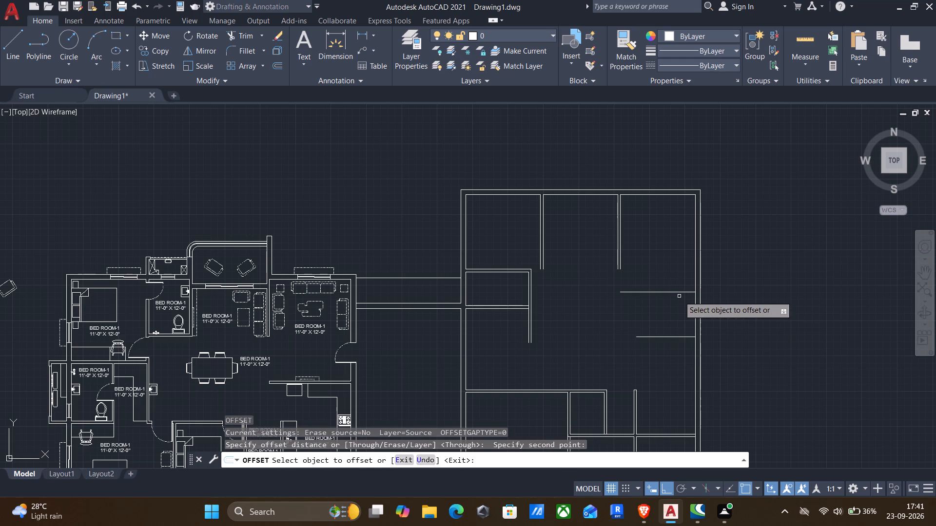
pyautogui.click(679, 293)
pyautogui.write('3.')
pyautogui.write('5"')
pyautogui.press('Return')
pyautogui.scroll(1, 672, 346)
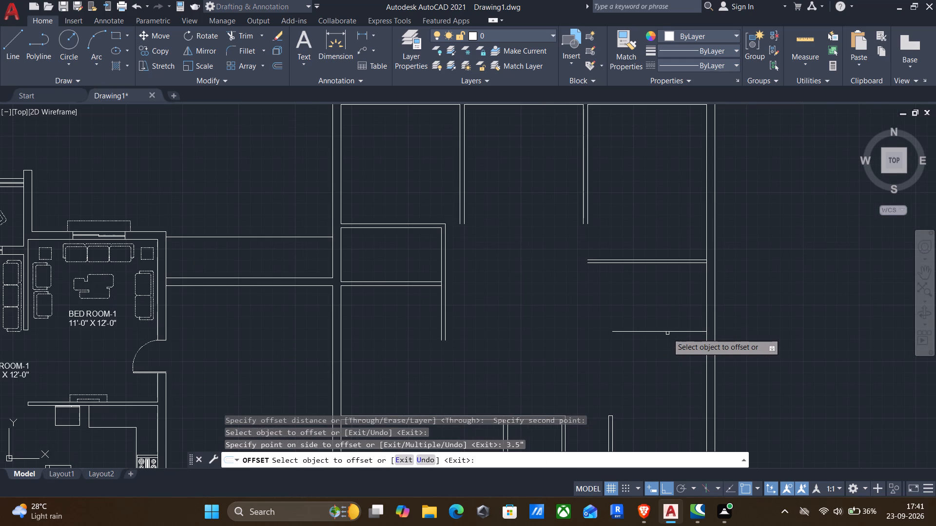
# Offset the southern of the two horizontal lines beside the east exterior wall 4" to the north to form a partition.
pyautogui.click(667, 333)
pyautogui.scroll(1, 667, 333)
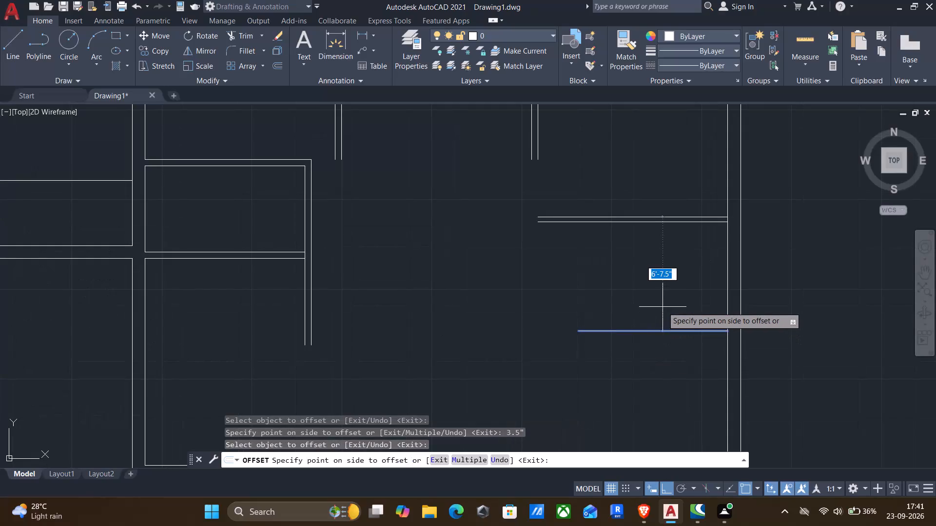
pyautogui.write('4"')
pyautogui.press('Return')
pyautogui.press('Return')
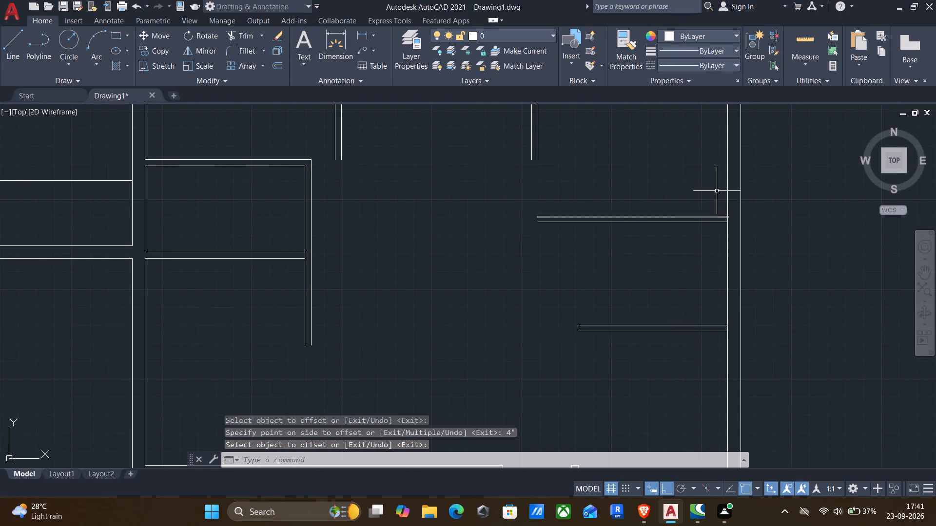
# Measure the clear gap between the two new horizontal partitions beside the east exterior wall.
pyautogui.moveTo(790, 37); pyautogui.dragTo(796, 38)
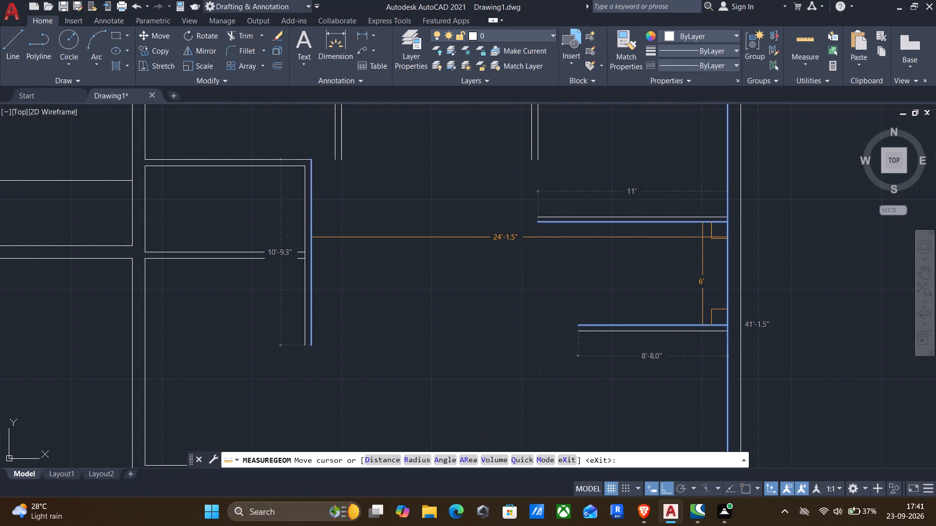
pyautogui.press('Escape')
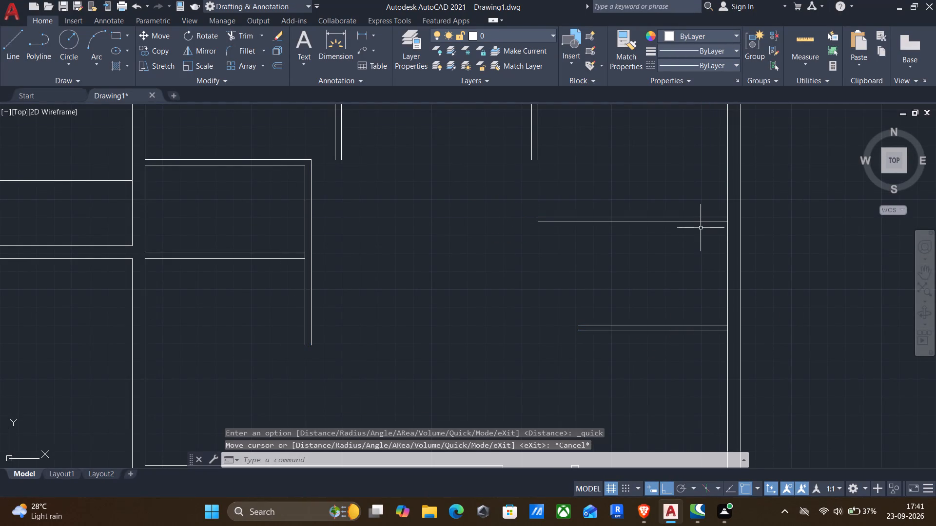
# Trim the east exterior wall's inner line between the line pairs of both new horizontal partitions to open the junctions.
pyautogui.write('TR')
pyautogui.press('Return')
pyautogui.scroll(3, 716, 222)
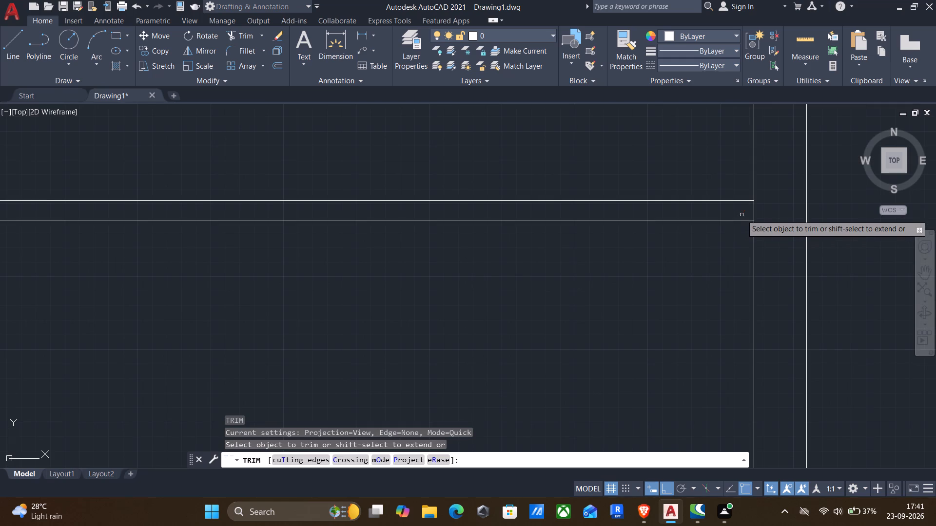
pyautogui.moveTo(759, 208); pyautogui.dragTo(742, 210)
pyautogui.scroll(-2, 725, 308)
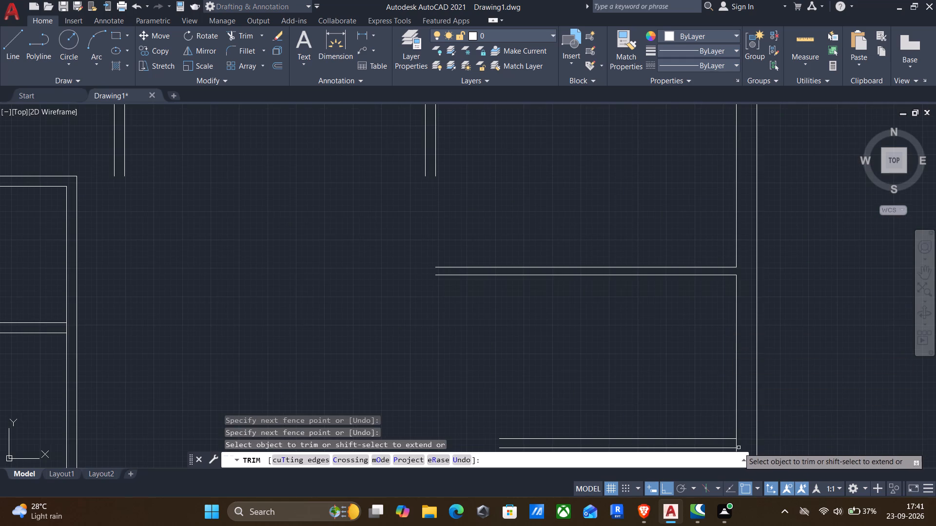
pyautogui.scroll(2, 738, 445)
pyautogui.moveTo(737, 444); pyautogui.dragTo(696, 437)
pyautogui.scroll(-3, 696, 437)
pyautogui.press('Escape')
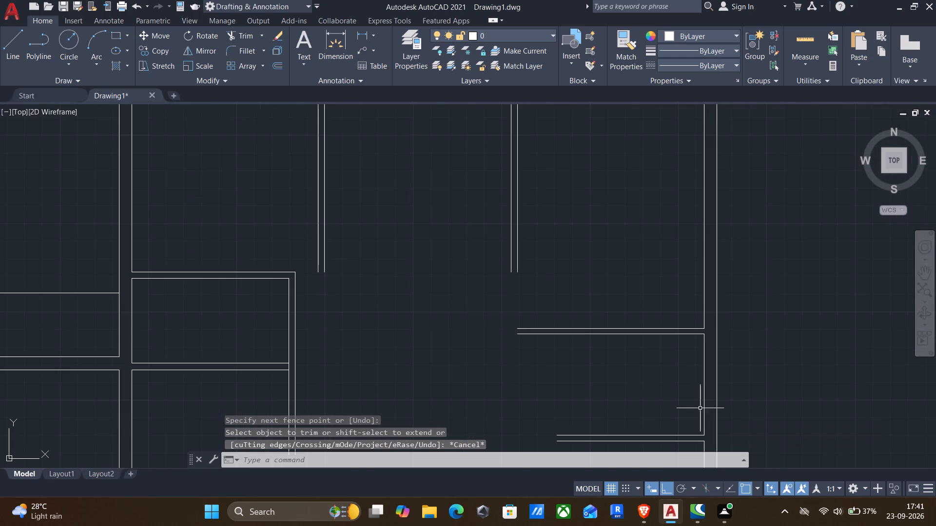
# Offset the east wall's inner line between the two new partitions 9' to the west.
pyautogui.press('o')
pyautogui.press('Return')
pyautogui.click(713, 382)
pyautogui.click(663, 393)
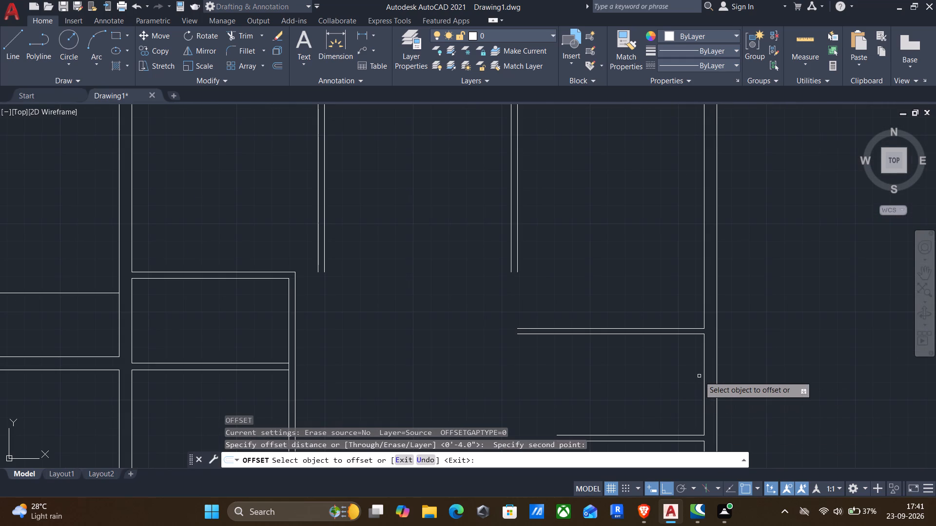
pyautogui.click(701, 376)
pyautogui.click(702, 376)
pyautogui.press('9')
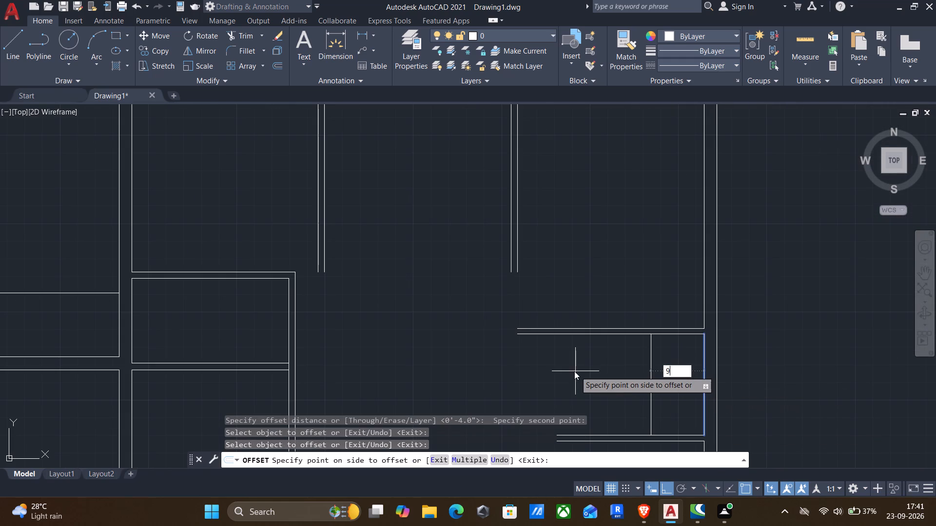
pyautogui.press("'")
pyautogui.press('Return')
# Offset the new vertical line 4" to the west to form the small east room's west partition.
pyautogui.click(551, 367)
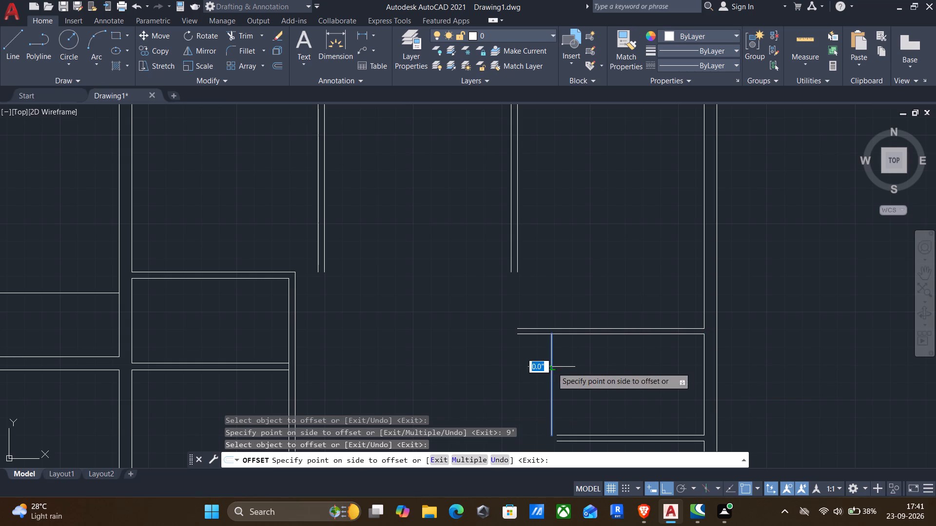
pyautogui.press('4')
pyautogui.hotkey('shift', '"')
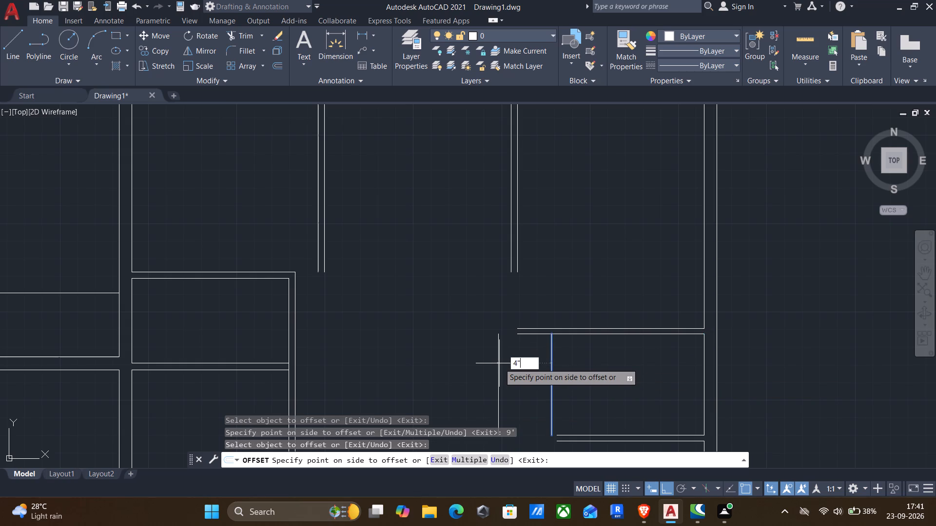
pyautogui.press('BackSpace')
pyautogui.hotkey('shift', '"')
pyautogui.press('Return')
pyautogui.scroll(-2, 499, 363)
pyautogui.moveTo(499, 365); pyautogui.dragTo(611, 285, button='middle')
pyautogui.press('Escape')
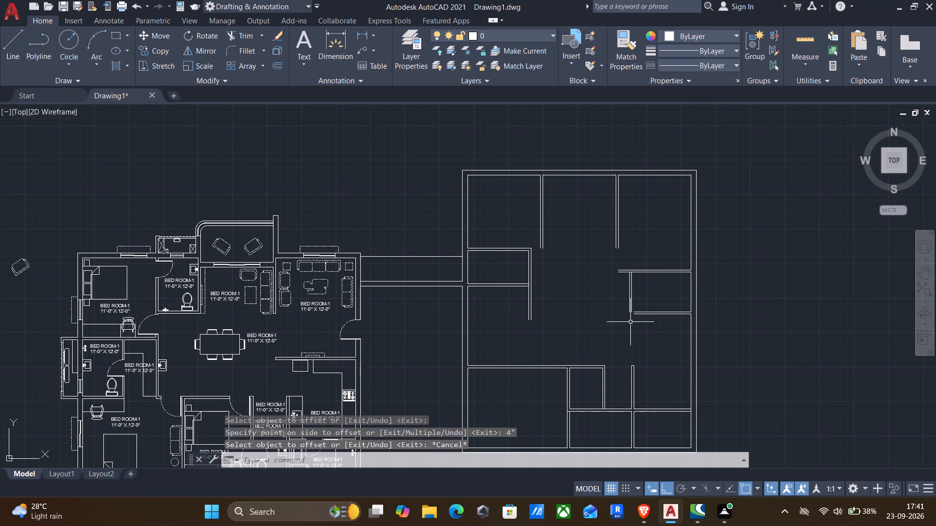
# Fillet the inner and outer lines at the small east room's southwest corner with zero radius.
pyautogui.press('f')
pyautogui.press('Return')
pyautogui.scroll(3, 643, 336)
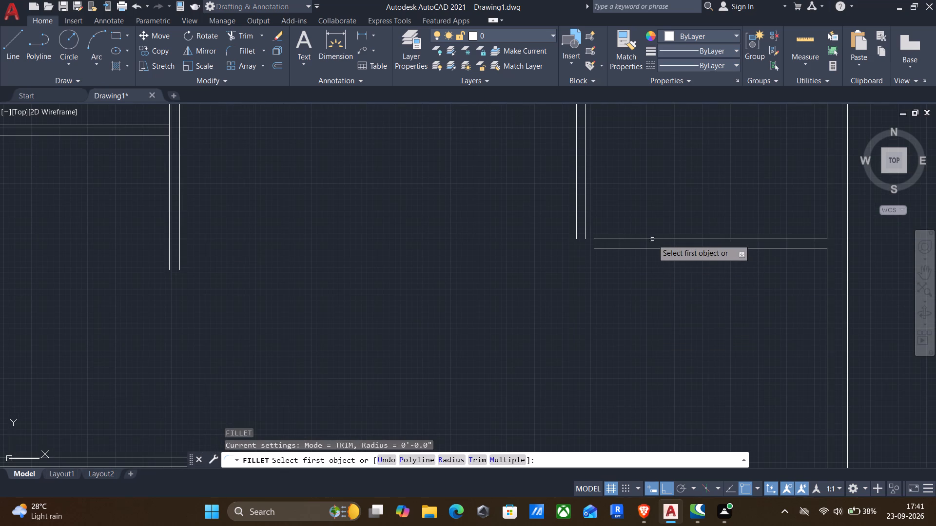
pyautogui.click(651, 238)
pyautogui.click(586, 208)
pyautogui.press('Return')
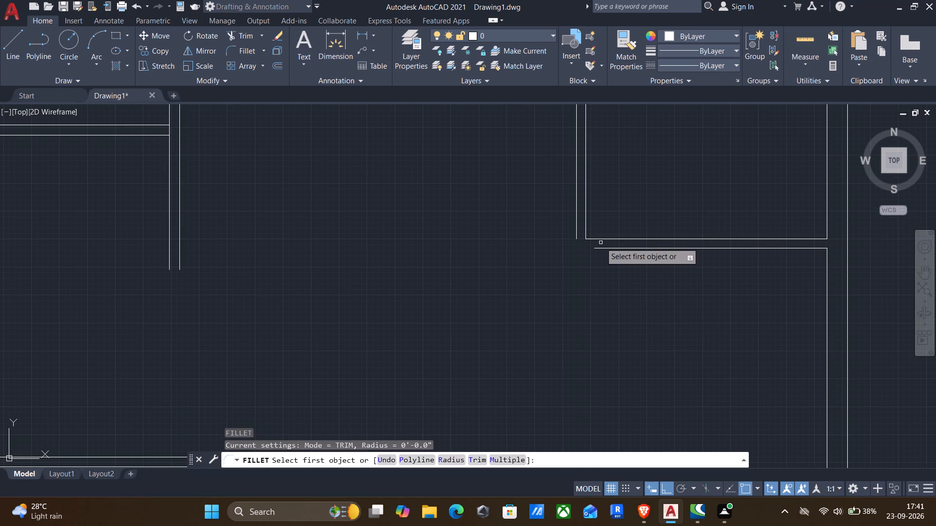
pyautogui.click(601, 251)
pyautogui.click(600, 249)
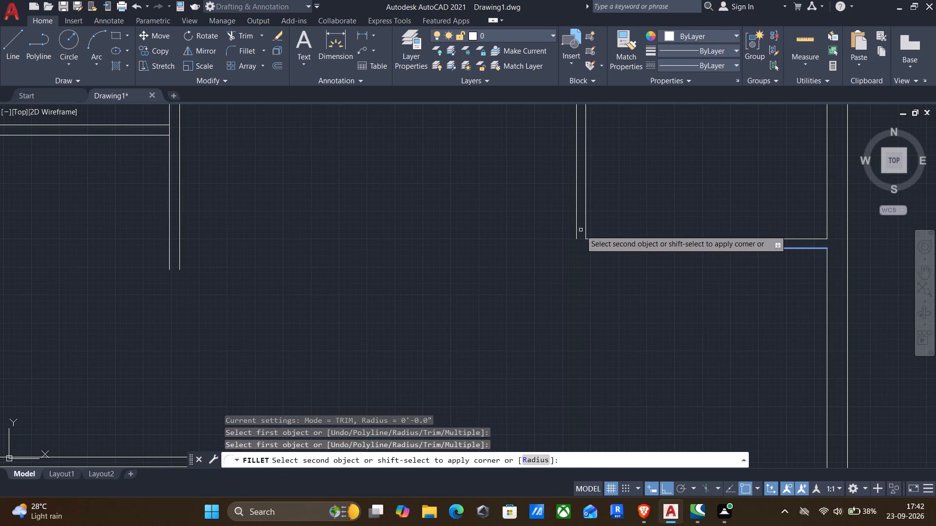
pyautogui.click(577, 230)
# Fillet the outer and inner lines at the small east room's northwest corner with zero radius.
pyautogui.scroll(-2, 563, 231)
pyautogui.moveTo(526, 219); pyautogui.dragTo(529, 263, button='middle')
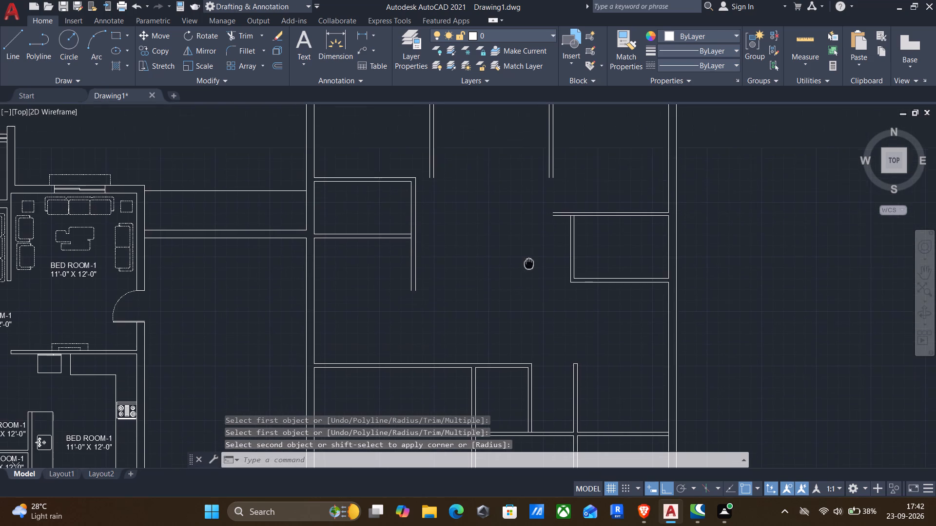
pyautogui.moveTo(529, 263); pyautogui.dragTo(529, 264, button='middle')
pyautogui.scroll(3, 558, 228)
pyautogui.press('Return')
pyautogui.click(597, 196)
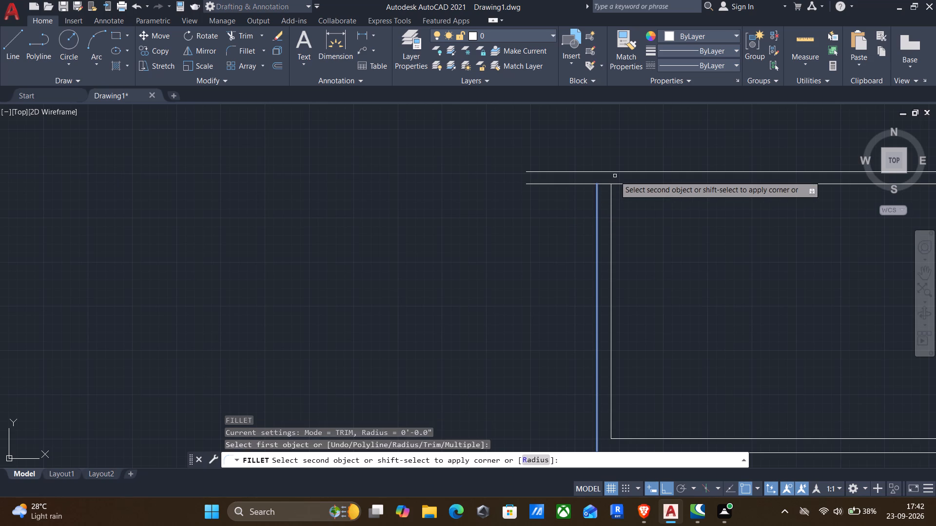
pyautogui.click(616, 172)
pyautogui.press('Return')
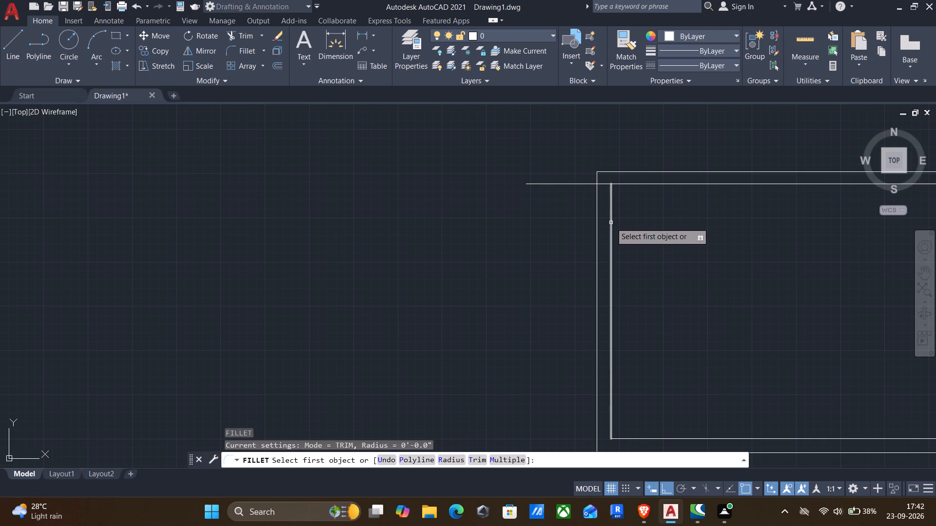
pyautogui.click(611, 223)
pyautogui.click(638, 185)
# Fillet both lines of the small east room's north partition to the northeast room's west partition, forming a square corner.
pyautogui.scroll(-3, 613, 200)
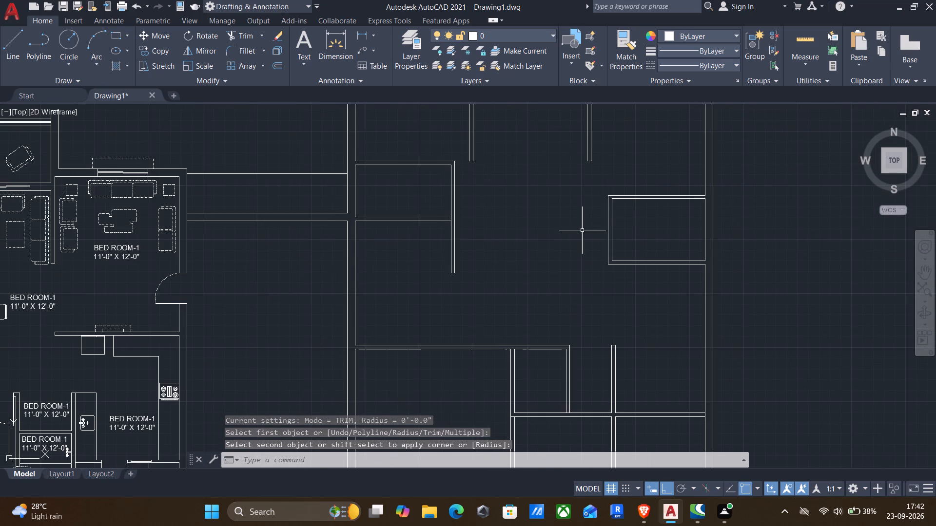
pyautogui.moveTo(577, 234); pyautogui.dragTo(563, 227, button='middle')
pyautogui.moveTo(563, 225); pyautogui.dragTo(584, 263, button='middle')
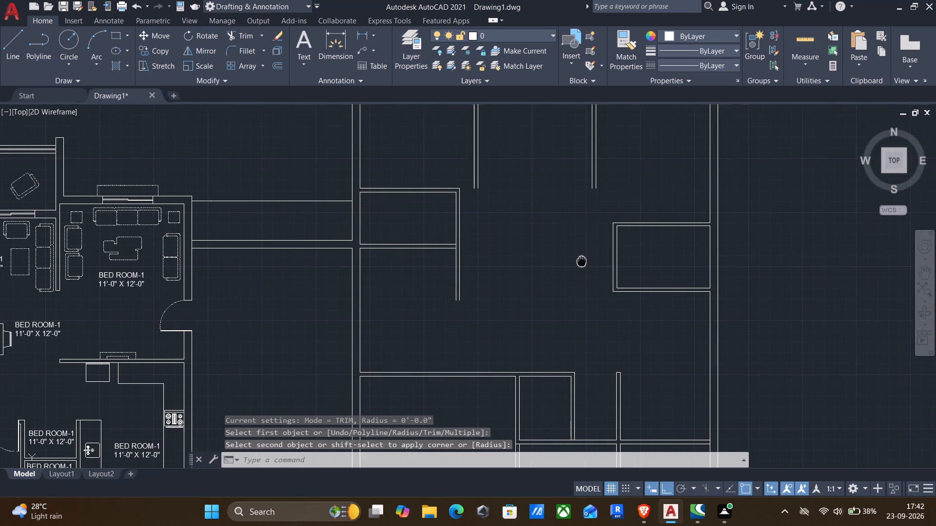
pyautogui.moveTo(584, 263); pyautogui.dragTo(585, 266, button='middle')
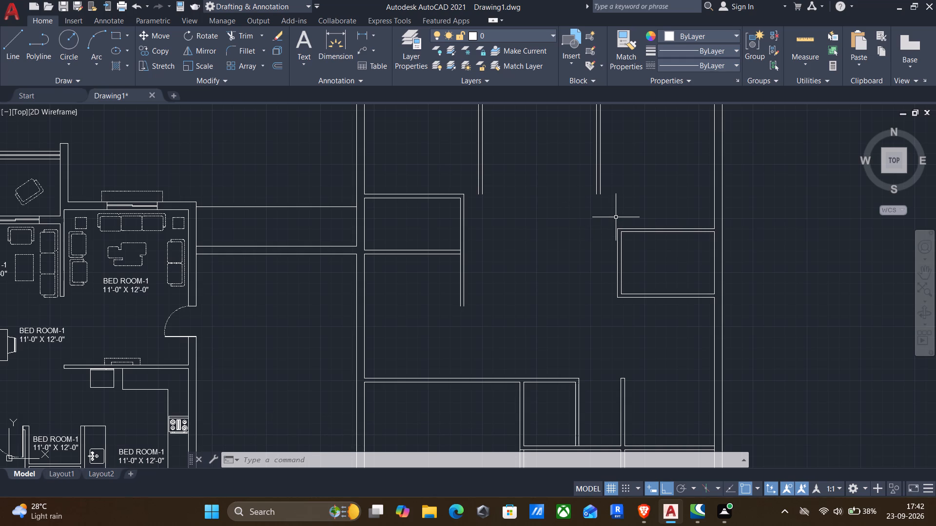
pyautogui.press('Return')
pyautogui.click(632, 232)
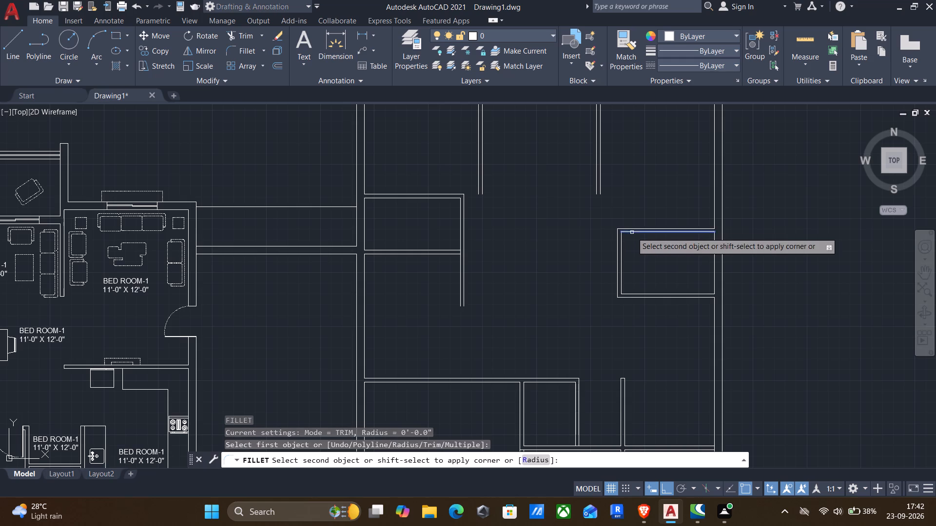
pyautogui.click(595, 189)
pyautogui.press('Return')
pyautogui.click(639, 227)
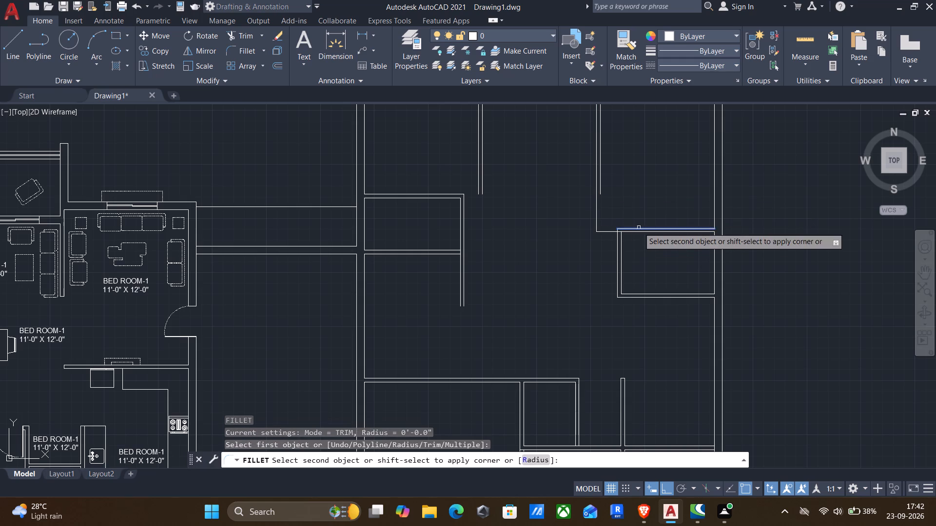
pyautogui.click(601, 191)
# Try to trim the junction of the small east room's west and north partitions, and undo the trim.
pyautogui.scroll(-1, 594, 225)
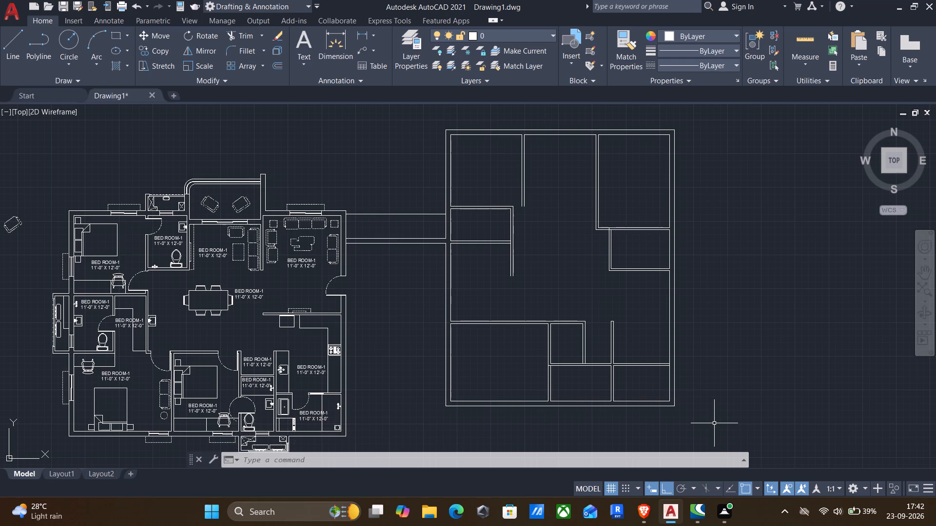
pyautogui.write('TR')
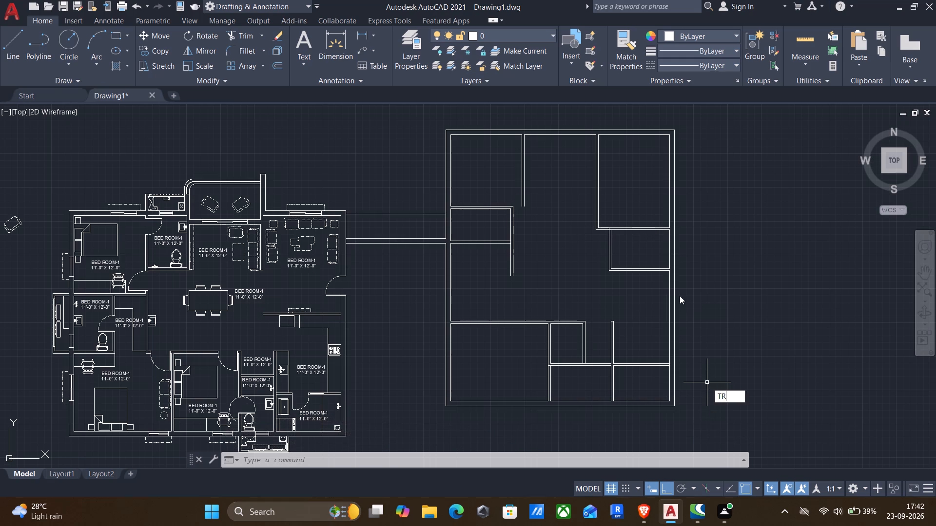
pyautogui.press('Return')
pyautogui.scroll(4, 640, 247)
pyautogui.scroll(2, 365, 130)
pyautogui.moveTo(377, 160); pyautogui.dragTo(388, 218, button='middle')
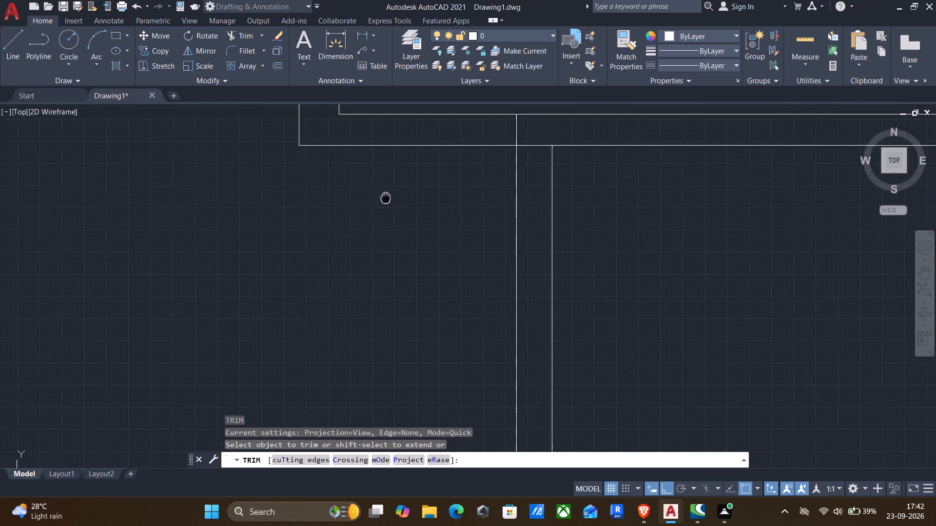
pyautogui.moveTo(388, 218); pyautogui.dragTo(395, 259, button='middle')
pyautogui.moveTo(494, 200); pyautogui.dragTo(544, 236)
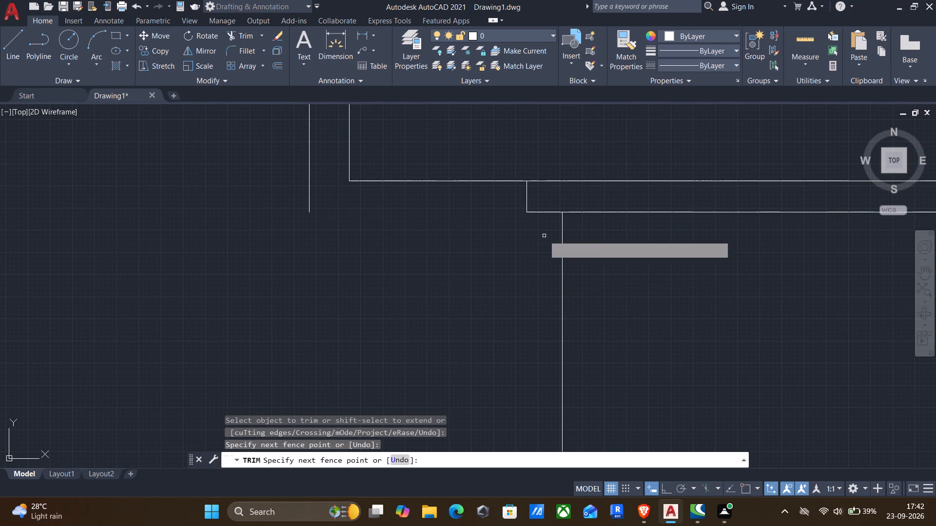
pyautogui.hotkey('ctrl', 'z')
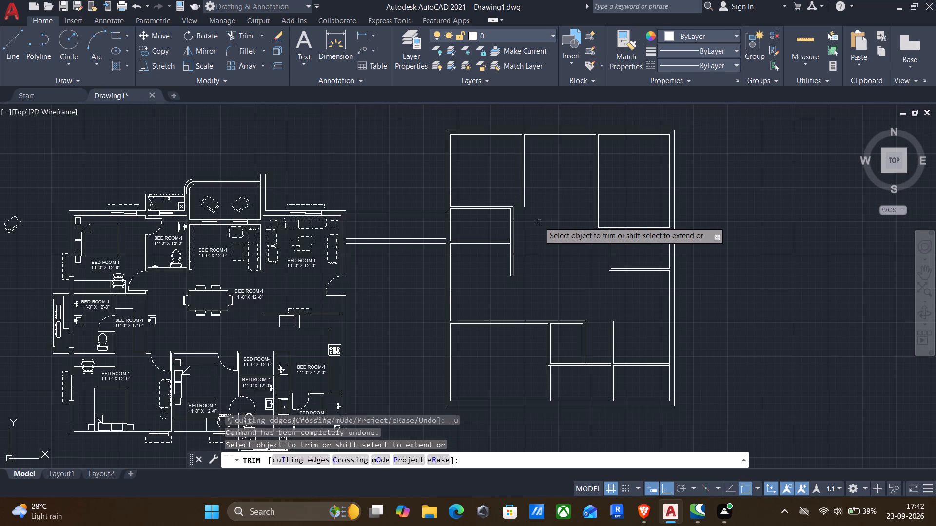
# Trim the lines crossing the junction where the small east room's west partition meets its north partition.
pyautogui.scroll(4, 601, 220)
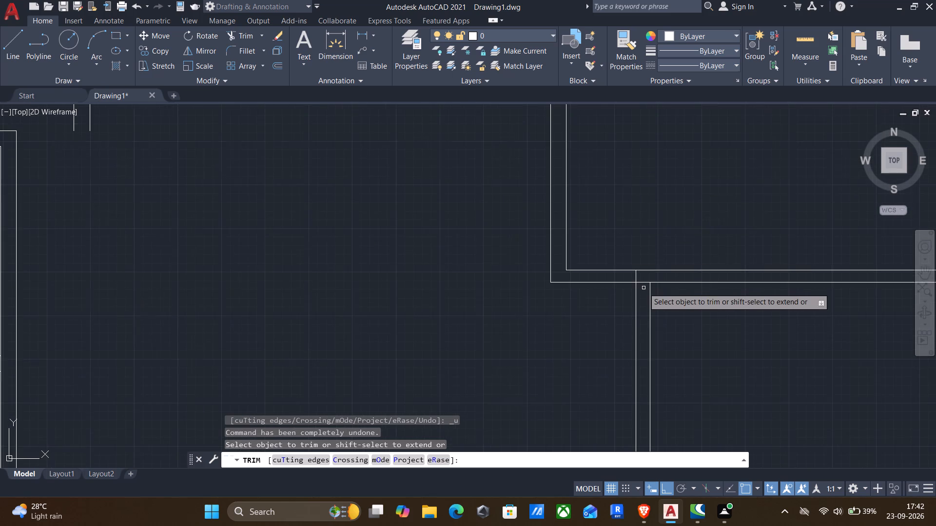
pyautogui.scroll(3, 643, 288)
pyautogui.moveTo(644, 287); pyautogui.dragTo(589, 242)
pyautogui.scroll(-5, 587, 248)
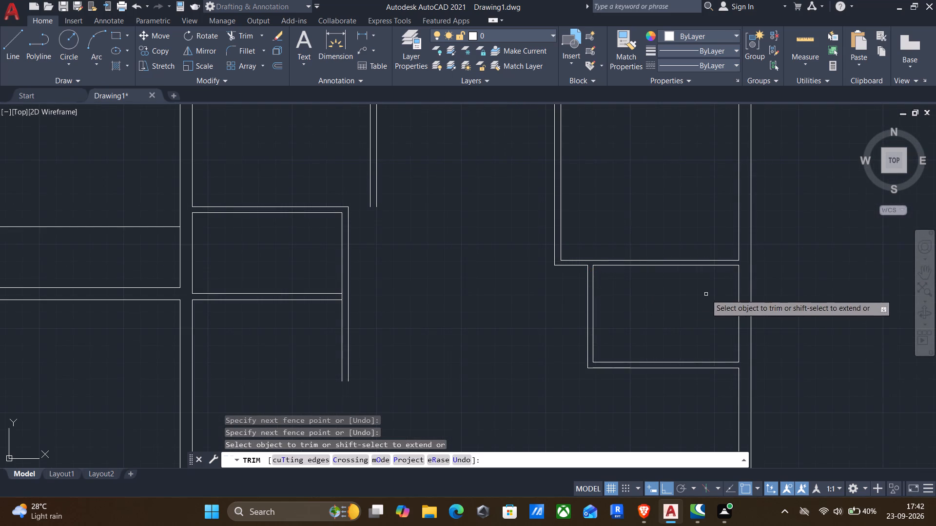
# Trim the east exterior wall's inner line where the horizontal partition between the southeast rooms meets it.
pyautogui.moveTo(664, 401); pyautogui.dragTo(658, 166, button='middle')
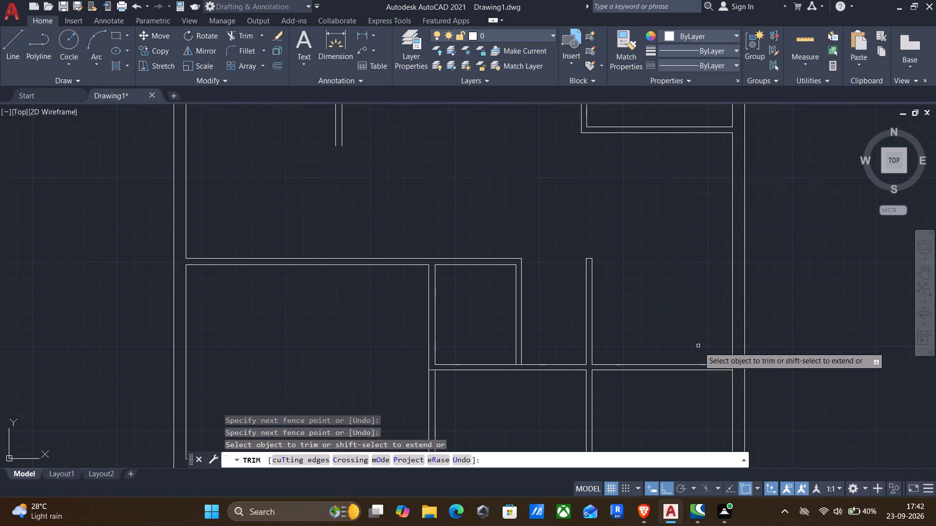
pyautogui.scroll(4, 730, 371)
pyautogui.moveTo(733, 351); pyautogui.dragTo(691, 352)
pyautogui.scroll(-3, 672, 353)
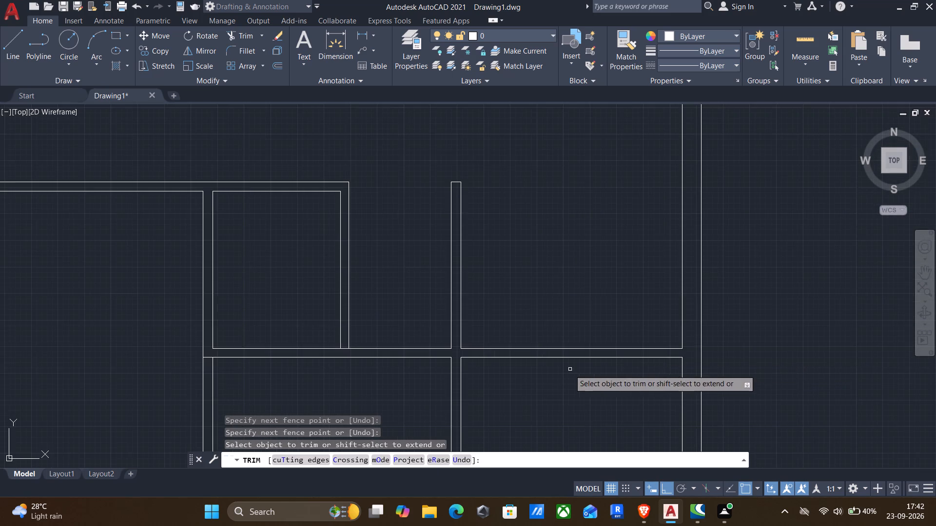
# Trim the horizontal partition's north line across the foot of the vertical partition closing the small southern room's east side.
pyautogui.moveTo(563, 375); pyautogui.dragTo(764, 222, button='middle')
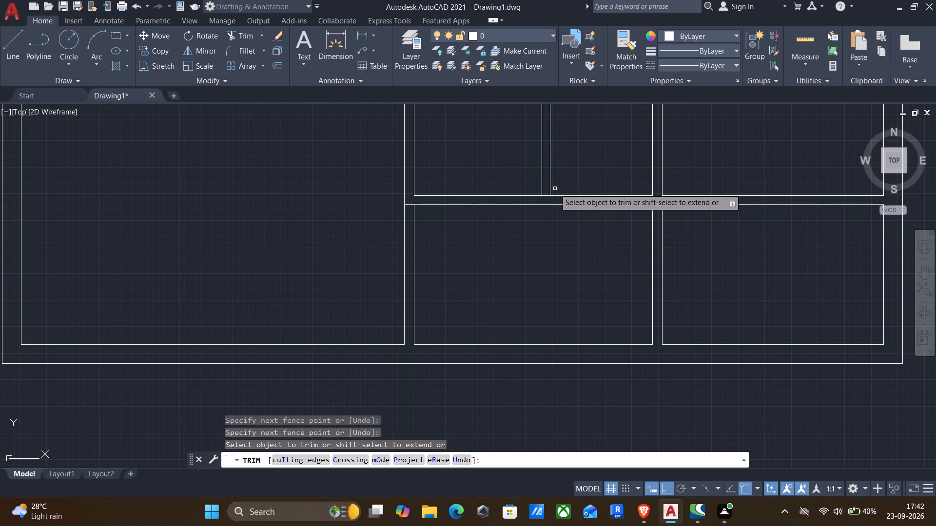
pyautogui.scroll(2, 547, 192)
pyautogui.click(539, 200)
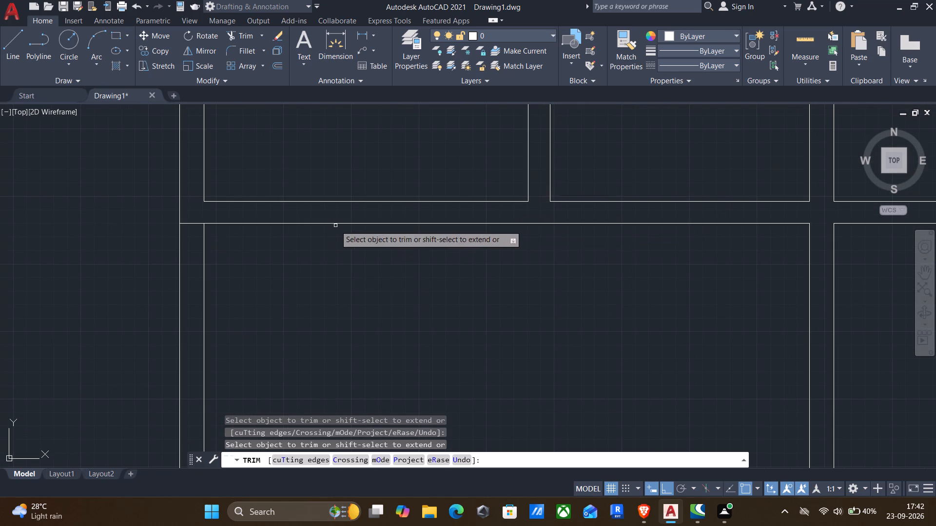
# Trim the horizontal partition's south line where it crosses the vertical partition east of the large southwest room.
pyautogui.click(196, 224)
pyautogui.scroll(-3, 209, 248)
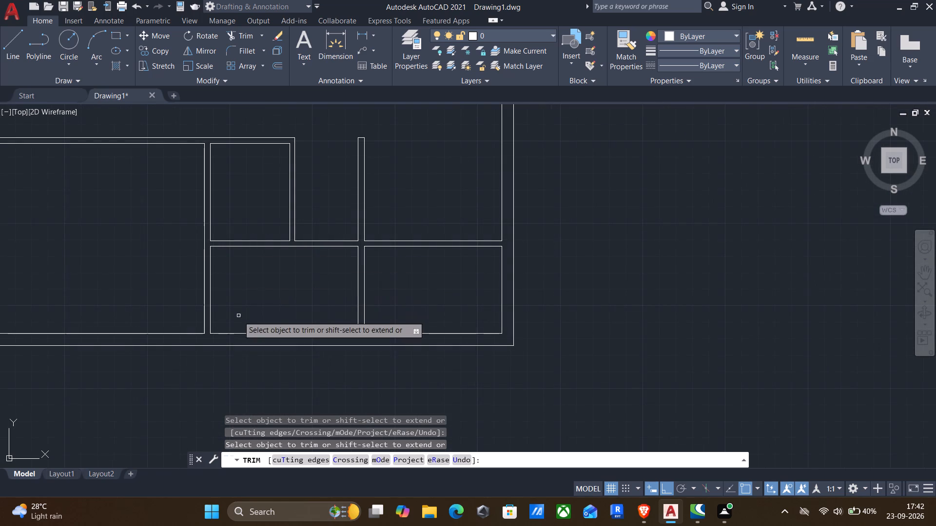
pyautogui.moveTo(255, 302); pyautogui.dragTo(340, 389, button='middle')
pyautogui.scroll(-3, 342, 390)
pyautogui.moveTo(343, 287); pyautogui.dragTo(476, 297, button='middle')
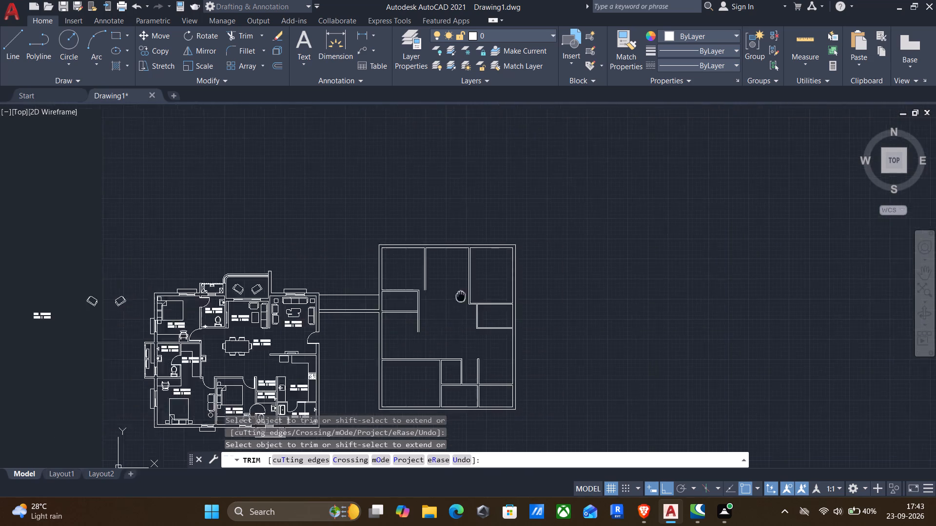
pyautogui.moveTo(476, 297); pyautogui.dragTo(564, 297, button='middle')
pyautogui.moveTo(564, 292); pyautogui.dragTo(608, 291, button='middle')
pyautogui.press('Escape')
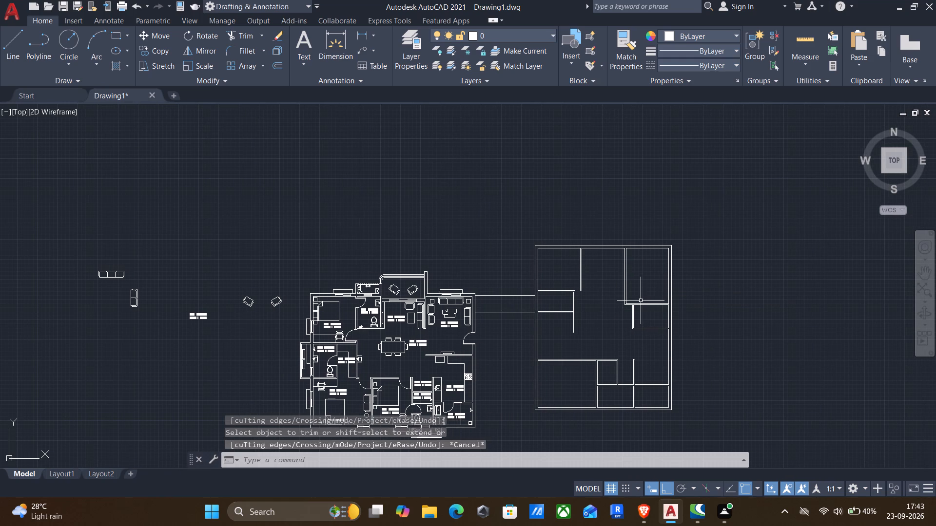
# Offset the northwest room's east partition line 2' west and its south partition line 2' north, into the room.
pyautogui.scroll(3, 600, 242)
pyautogui.press('o')
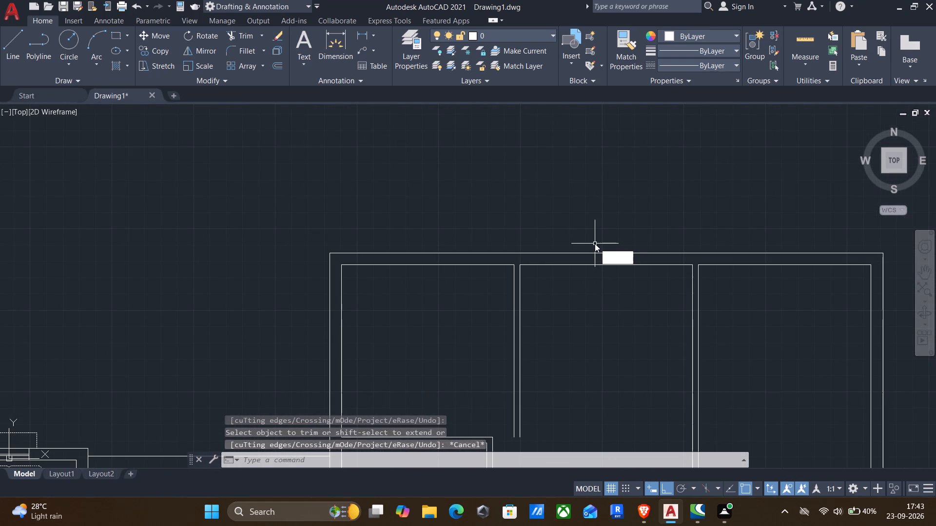
pyautogui.press('Return')
pyautogui.click(506, 309)
pyautogui.click(453, 331)
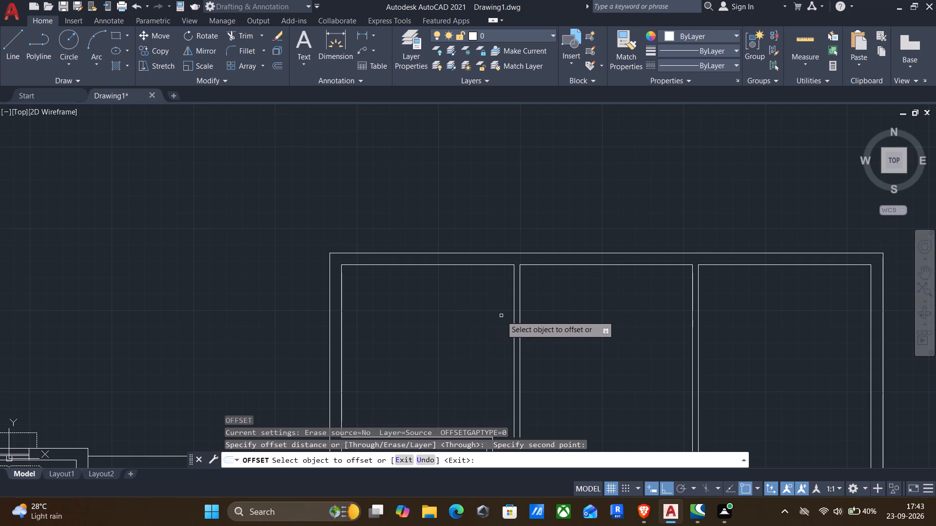
pyautogui.click(514, 313)
pyautogui.press('2')
pyautogui.press("'")
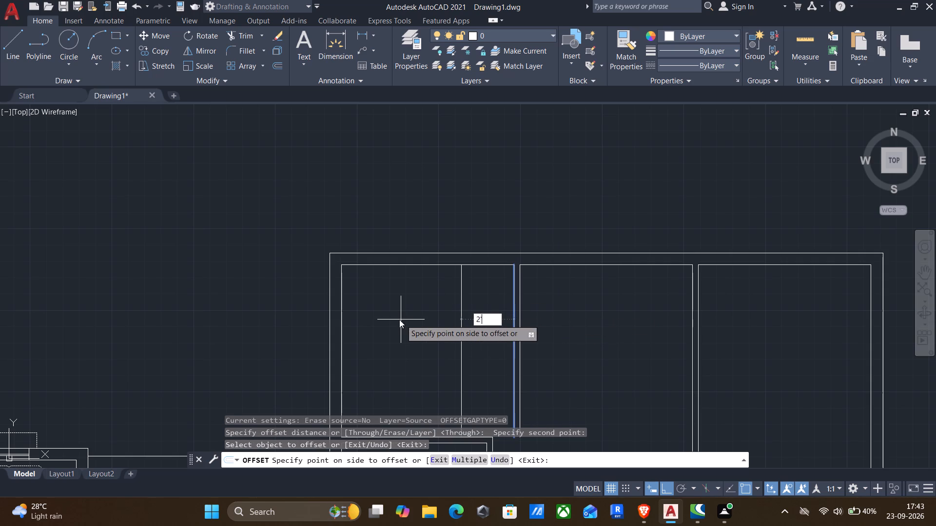
pyautogui.press('Return')
pyautogui.moveTo(404, 324); pyautogui.dragTo(514, 202, button='middle')
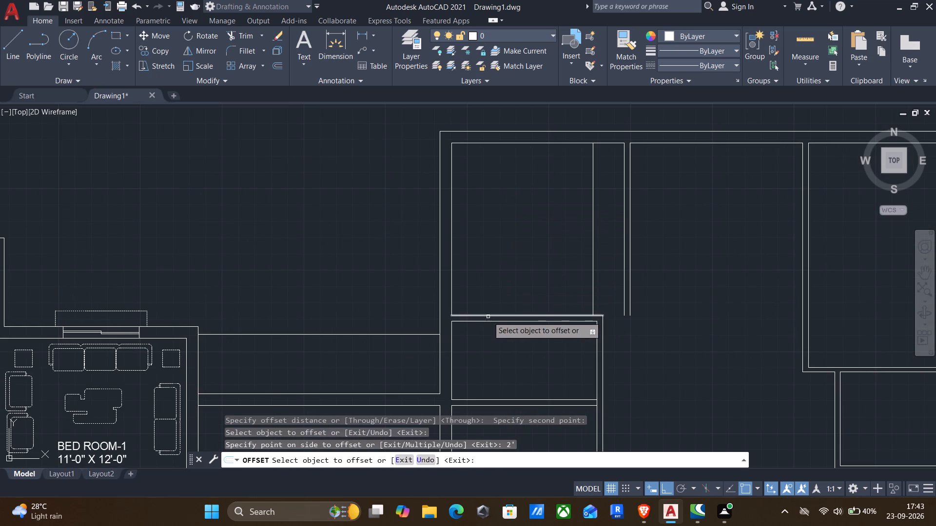
pyautogui.click(485, 316)
pyautogui.press('2')
pyautogui.press("'")
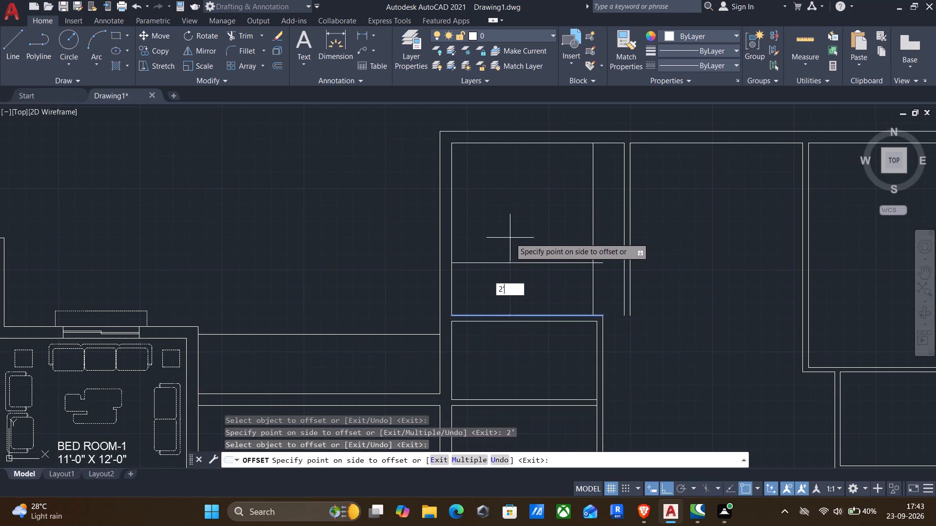
pyautogui.press('Return')
# Offset the north partition line of the small southern room 2' south, into the room.
pyautogui.moveTo(509, 264); pyautogui.dragTo(605, 172, button='middle')
pyautogui.scroll(-1, 608, 173)
pyautogui.moveTo(614, 281); pyautogui.dragTo(641, 240, button='middle')
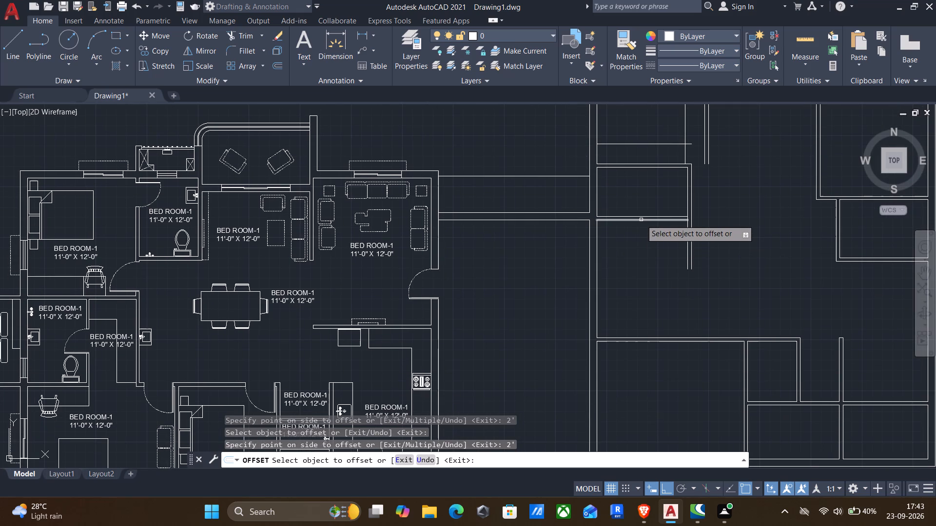
pyautogui.moveTo(661, 235); pyautogui.dragTo(611, 211, button='middle')
pyautogui.moveTo(663, 247); pyautogui.dragTo(663, 247, button='middle')
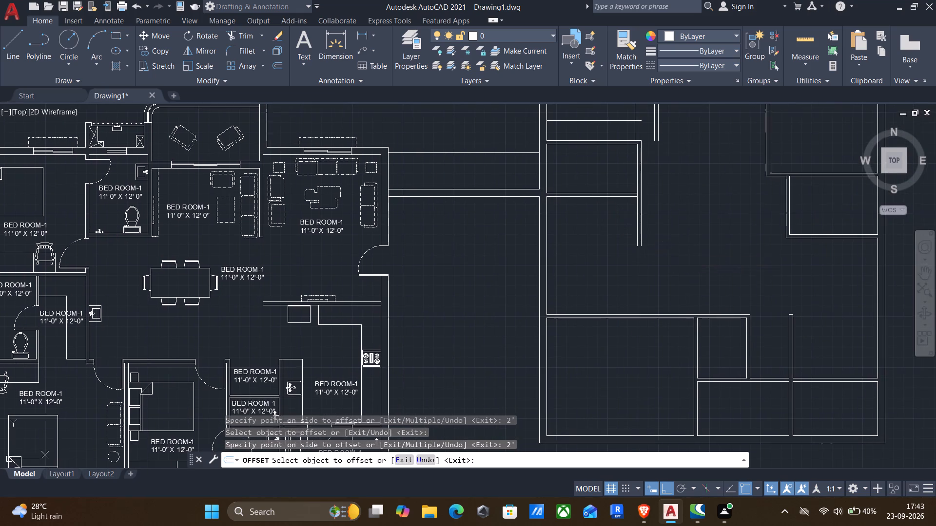
pyautogui.moveTo(663, 247); pyautogui.dragTo(518, 202, button='middle')
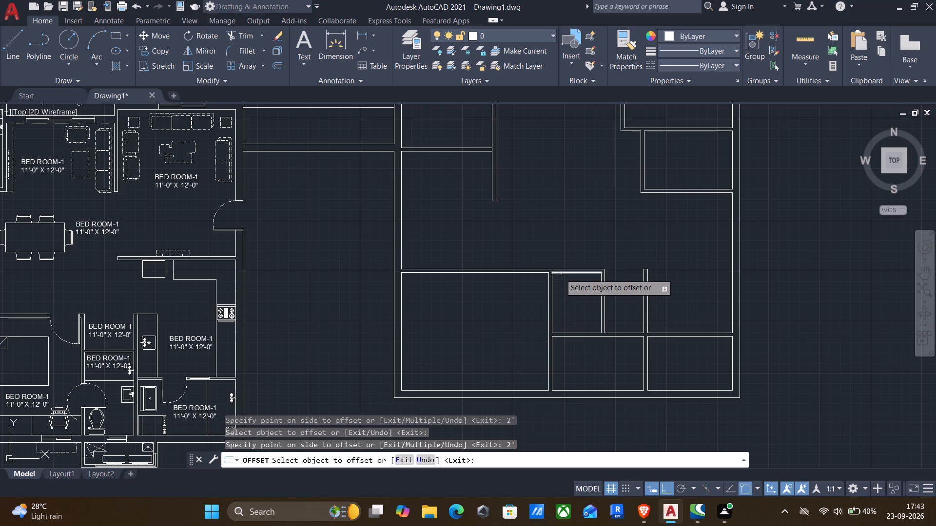
pyautogui.click(560, 274)
pyautogui.press('2')
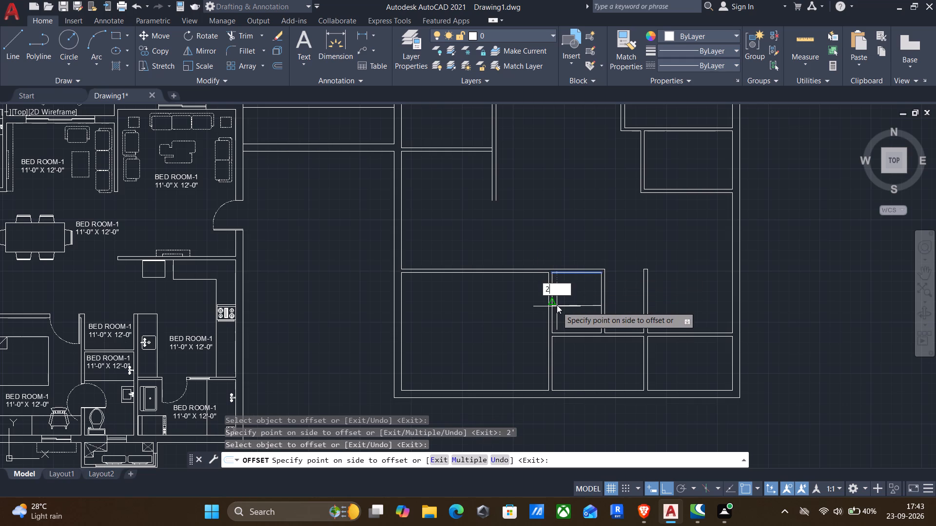
pyautogui.press("'")
pyautogui.press('Return')
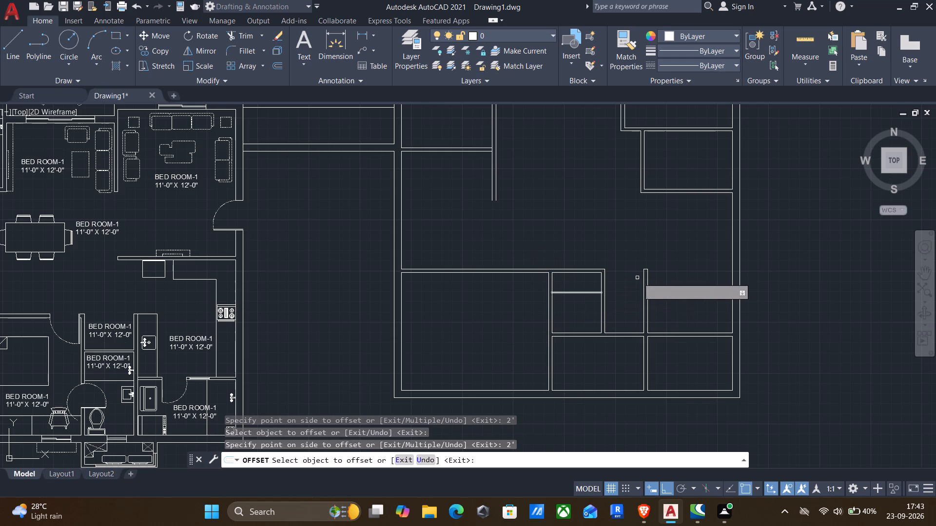
# North of the southeast corner room, offset the partition stub's east line 2' east and the exterior wall's inner line 2' west.
pyautogui.click(649, 288)
pyautogui.write("2'")
pyautogui.press('Return')
pyautogui.click(731, 282)
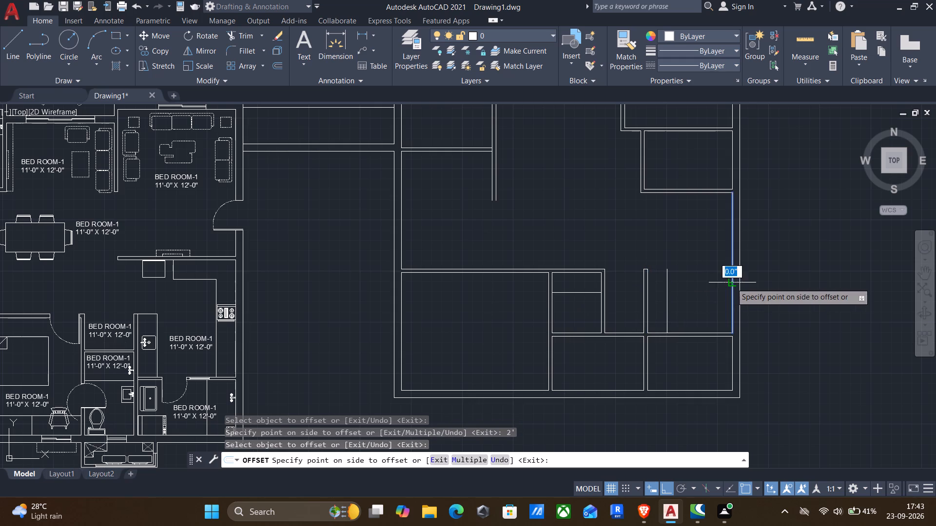
pyautogui.write("2'")
pyautogui.press('Return')
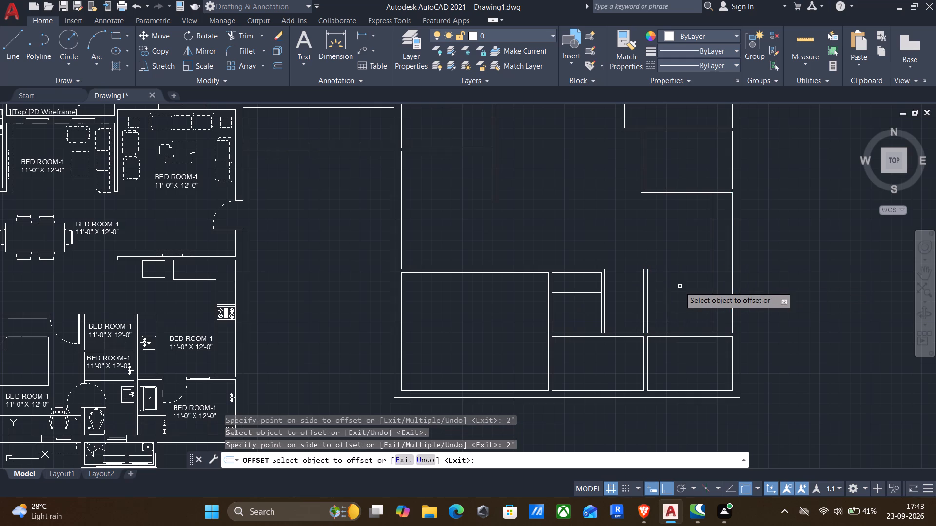
# Offset the northeast room's south partition line 2' north and its east wall's inner line 2' west, into the room.
pyautogui.moveTo(680, 287); pyautogui.dragTo(663, 423, button='middle')
pyautogui.click(686, 262)
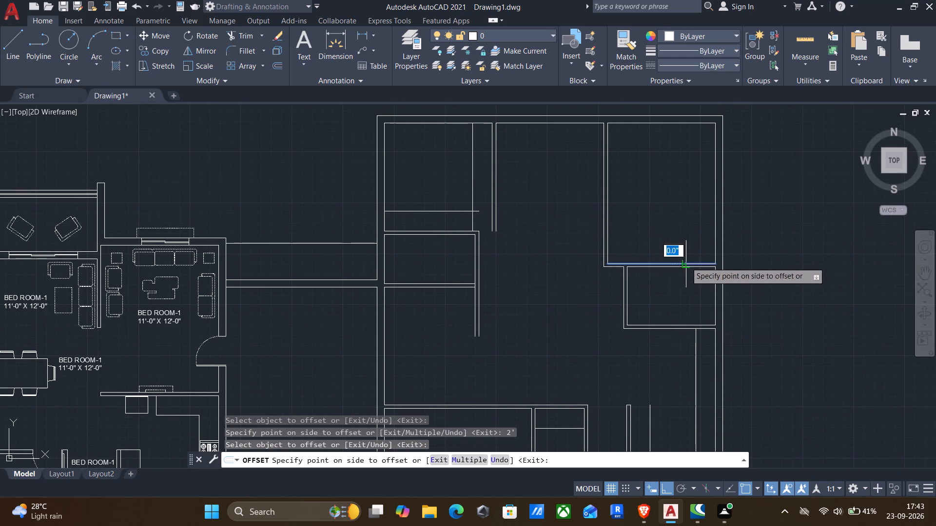
pyautogui.write("2'")
pyautogui.press('Return')
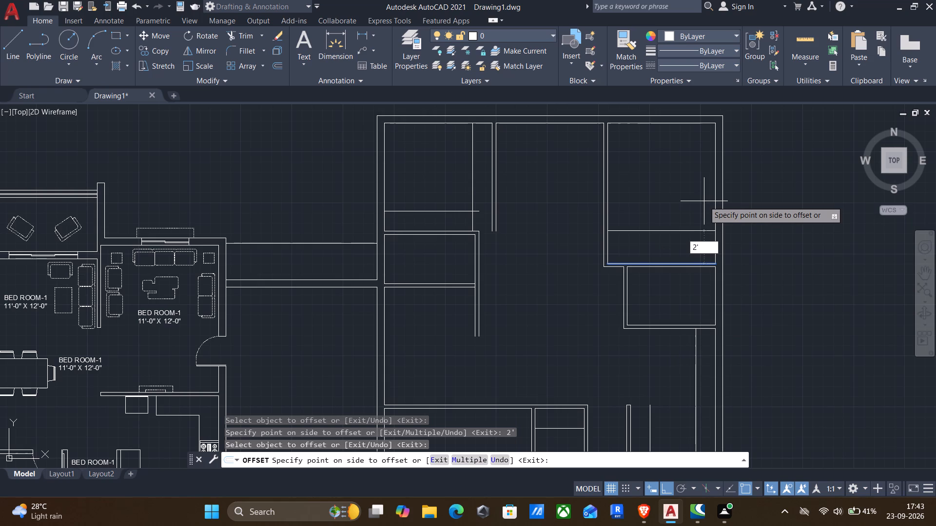
pyautogui.click(712, 172)
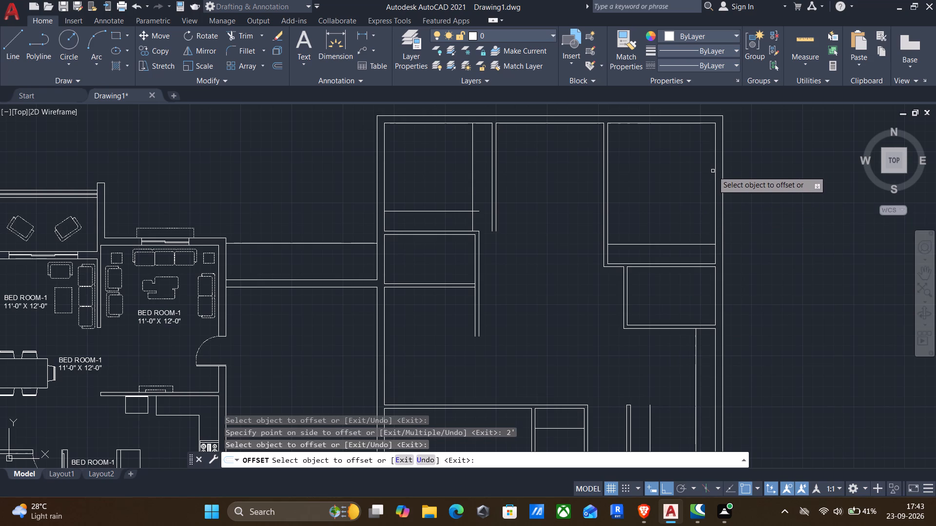
pyautogui.click(714, 168)
pyautogui.press('2')
pyautogui.press("'")
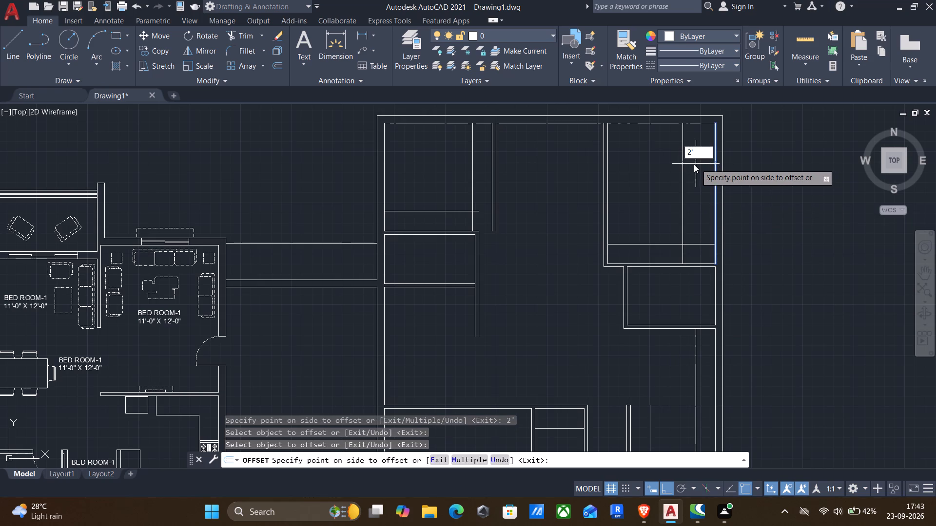
pyautogui.press('Return')
pyautogui.moveTo(696, 165); pyautogui.dragTo(749, 209, button='middle')
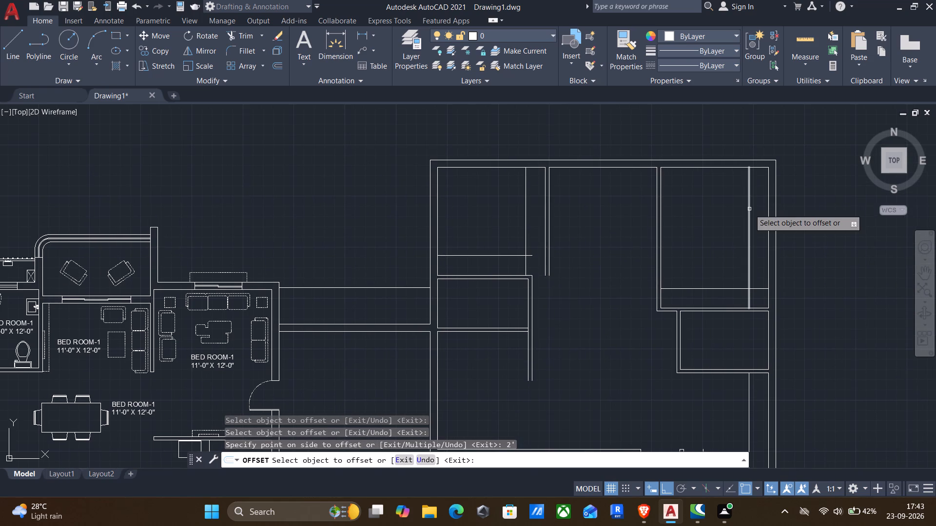
pyautogui.press('Escape')
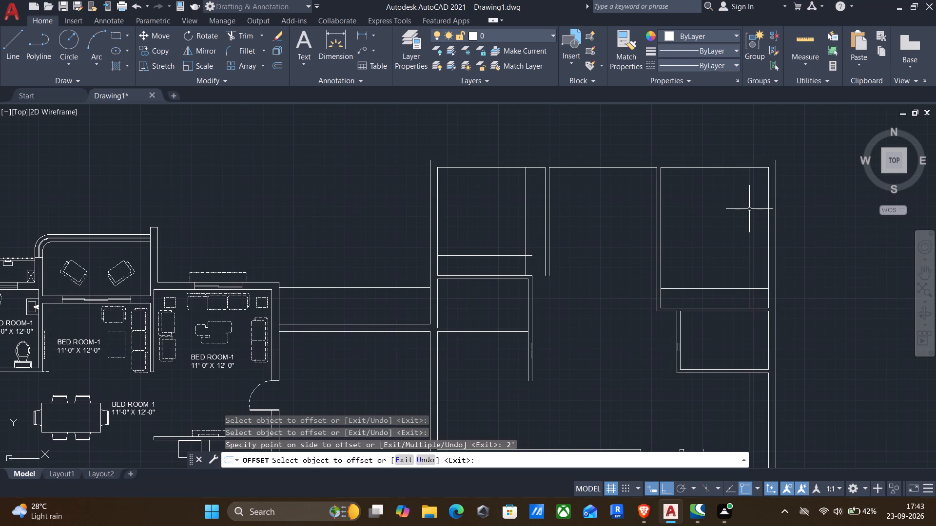
# Draw a horizontal line from the east exterior wall's outer line to the northeast room's 2' vertical offset line.
pyautogui.press('l')
pyautogui.press('Return')
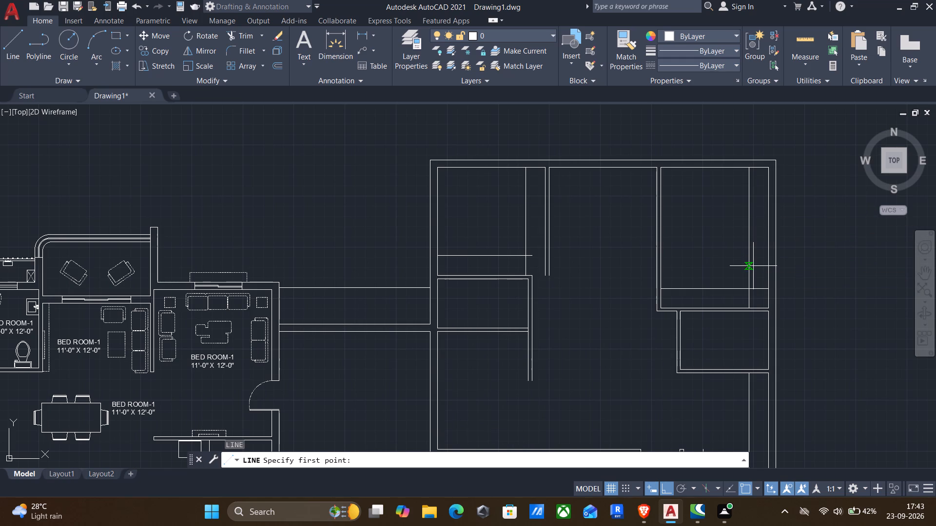
pyautogui.scroll(2, 768, 226)
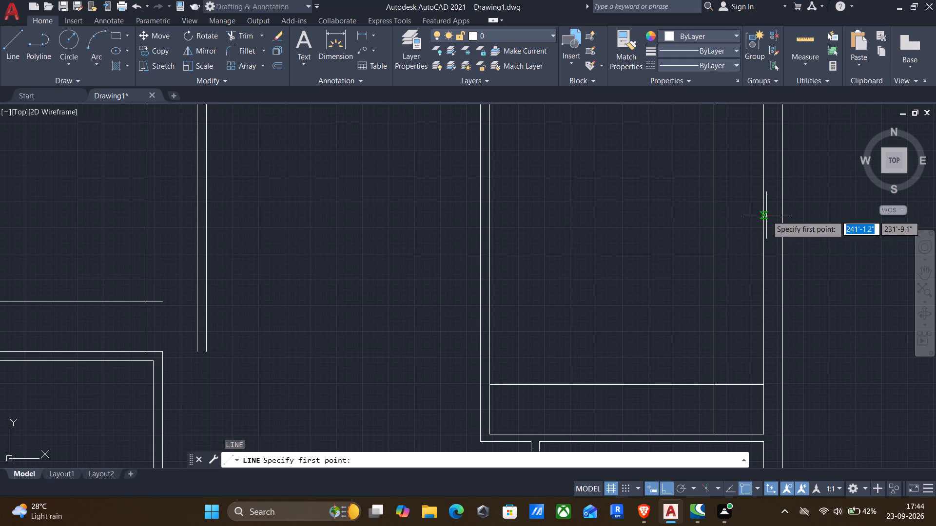
pyautogui.click(766, 215)
pyautogui.click(781, 212)
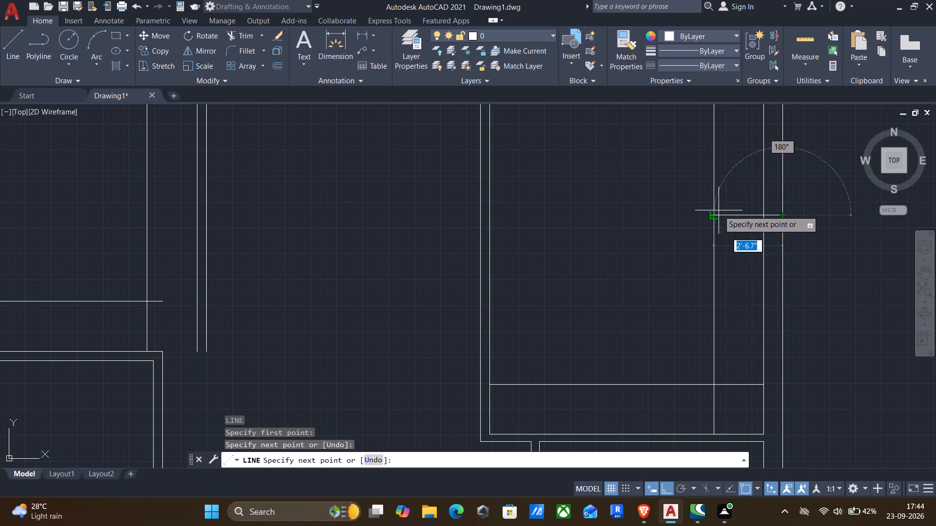
pyautogui.click(718, 212)
pyautogui.press('Return')
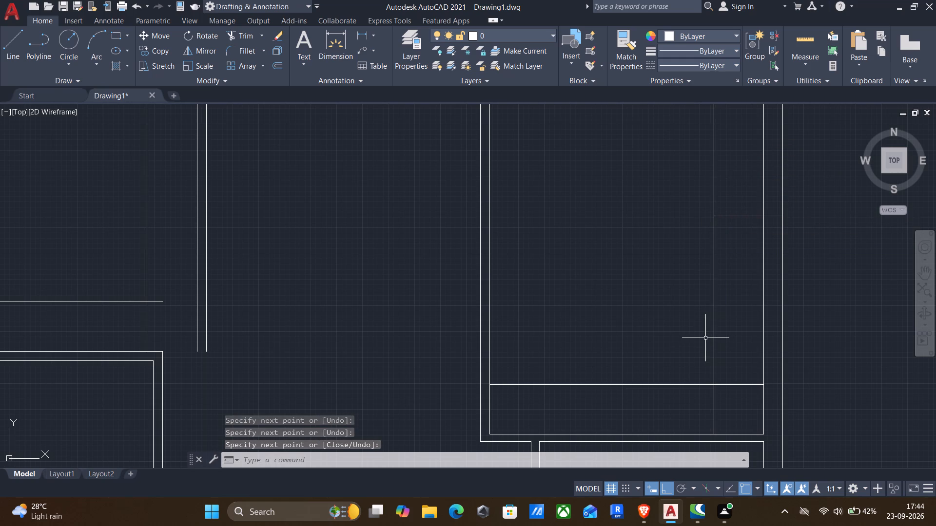
# Draw a short vertical line across the 2' strip along the northeast room's south partition, near the strip's middle.
pyautogui.moveTo(643, 384); pyautogui.dragTo(688, 281, button='middle')
pyautogui.press('Return')
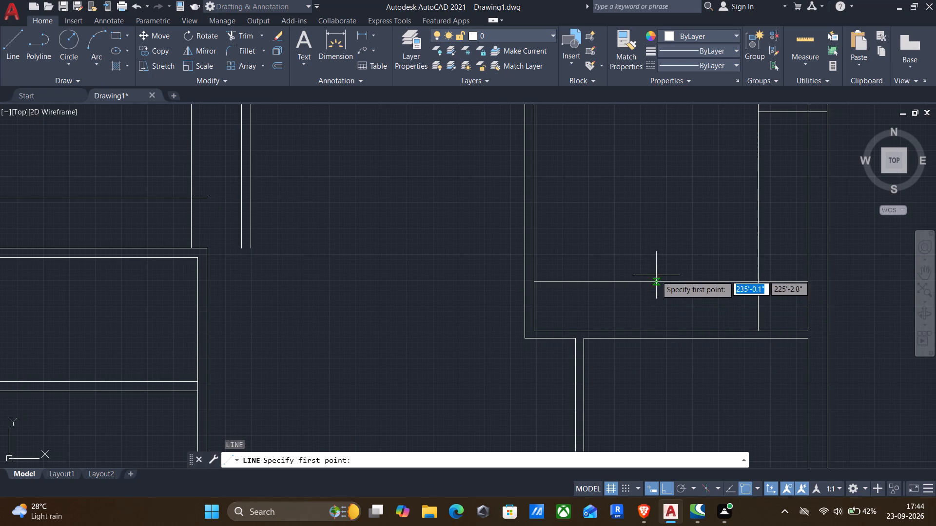
pyautogui.click(656, 280)
pyautogui.click(653, 333)
pyautogui.press('Return')
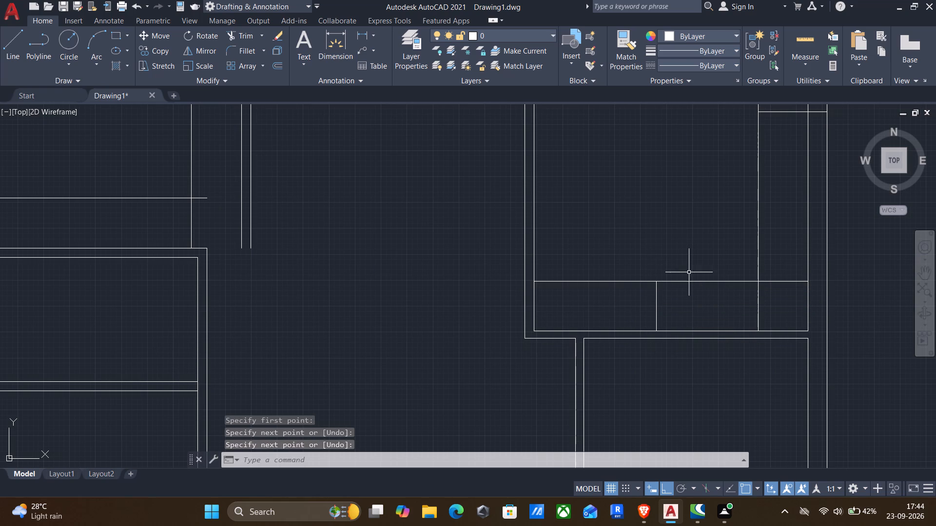
# Trim the south strip's line west of its short end line and the vertical offset line below its horizontal end line.
pyautogui.press('t')
pyautogui.press('r')
pyautogui.press('Return')
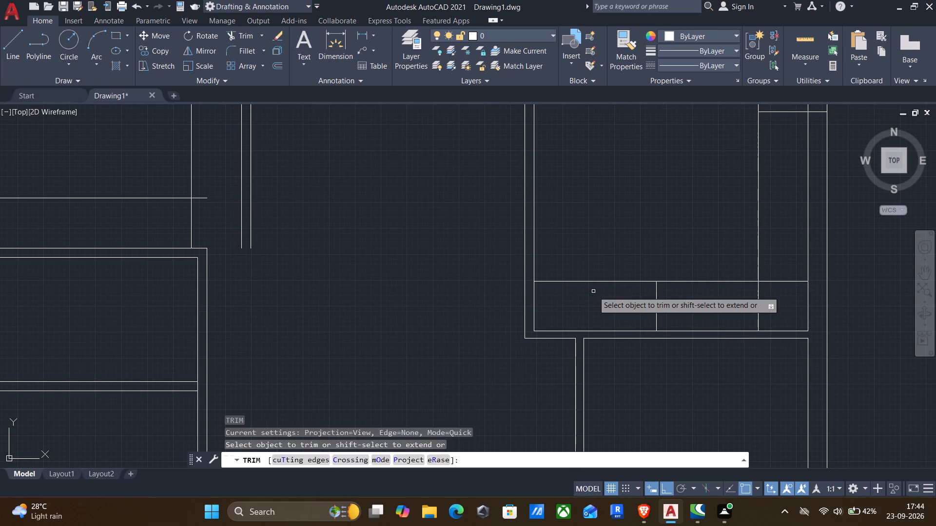
pyautogui.moveTo(593, 291); pyautogui.dragTo(621, 244)
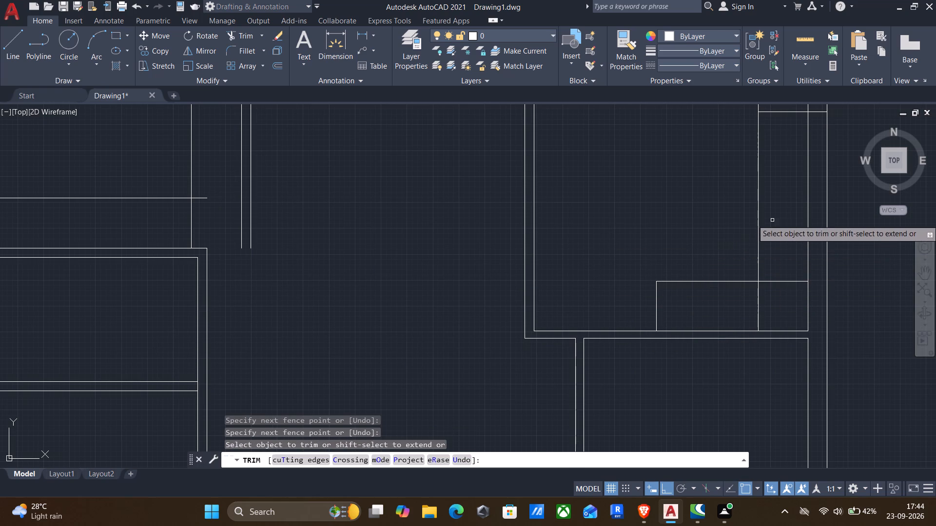
pyautogui.moveTo(783, 214); pyautogui.dragTo(711, 231)
pyautogui.moveTo(773, 267); pyautogui.dragTo(774, 307)
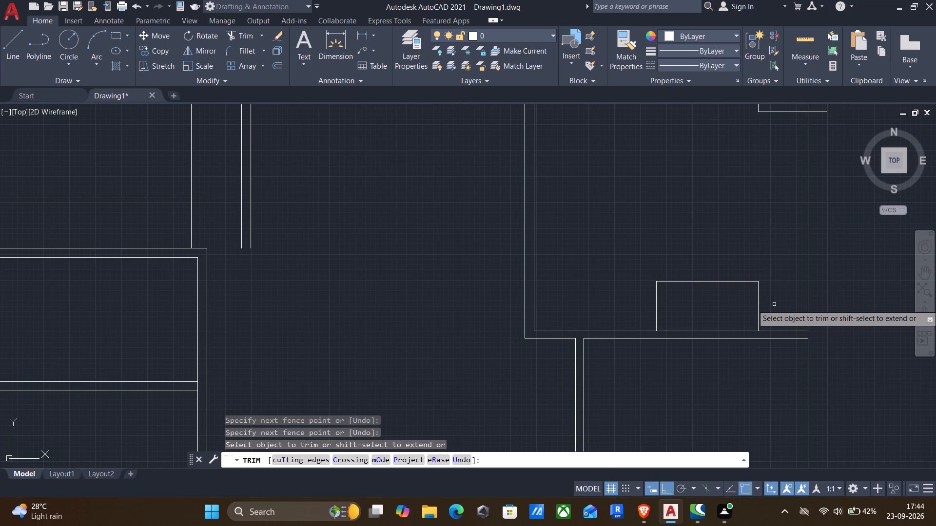
pyautogui.hotkey('ctrl', 'z')
pyautogui.moveTo(771, 294); pyautogui.dragTo(744, 297)
# Trim the part of the horizontal end line that crosses the northeast room's east exterior wall.
pyautogui.scroll(-2, 743, 297)
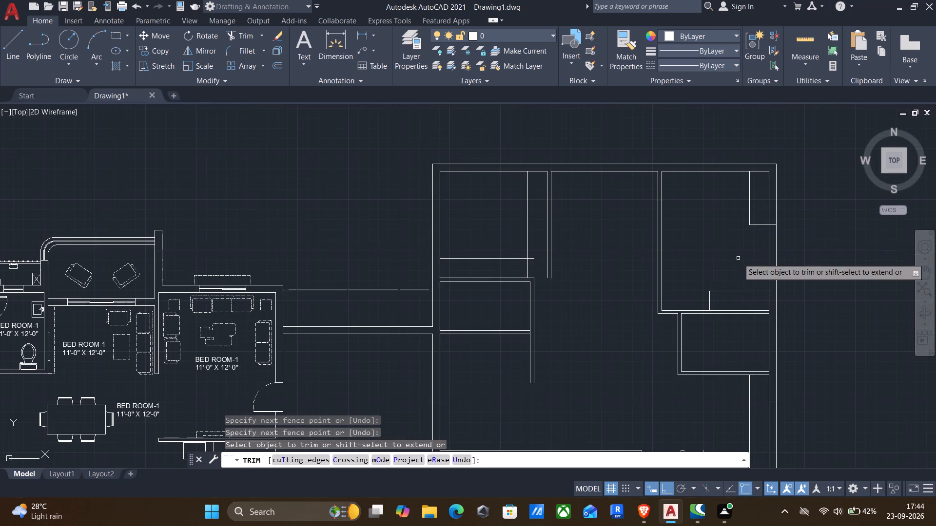
pyautogui.moveTo(724, 228); pyautogui.dragTo(759, 229, button='middle')
pyautogui.scroll(3, 824, 222)
pyautogui.moveTo(747, 252); pyautogui.dragTo(748, 230)
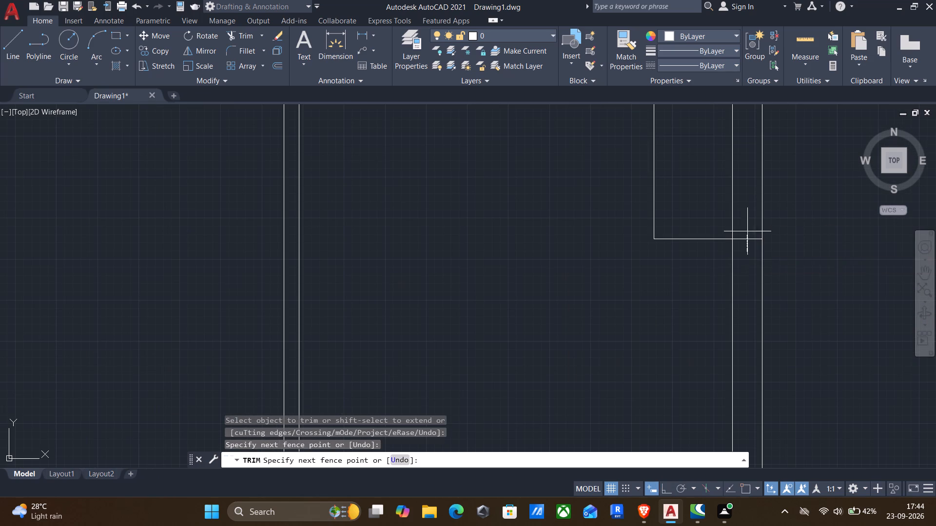
pyautogui.moveTo(748, 230); pyautogui.dragTo(751, 220)
pyautogui.scroll(-4, 751, 225)
pyautogui.moveTo(727, 254); pyautogui.dragTo(756, 205, button='middle')
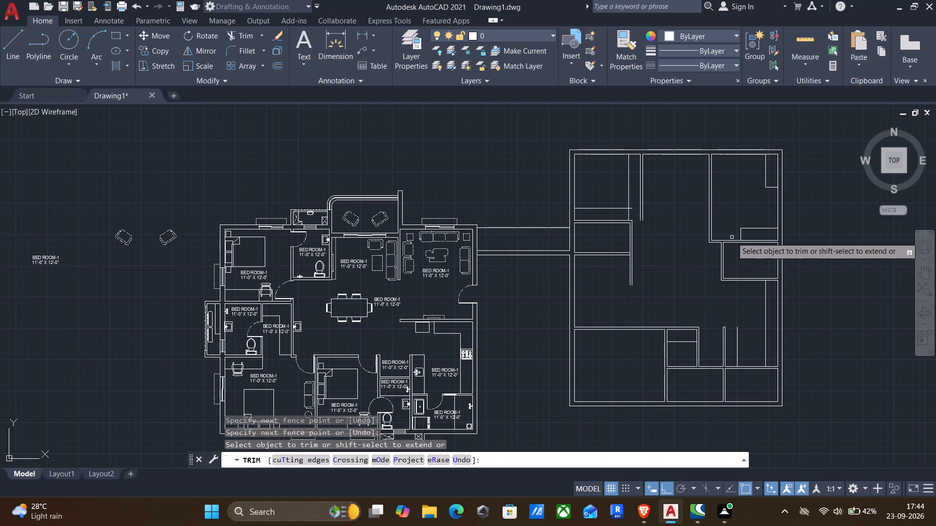
pyautogui.moveTo(732, 238); pyautogui.dragTo(897, 292, button='middle')
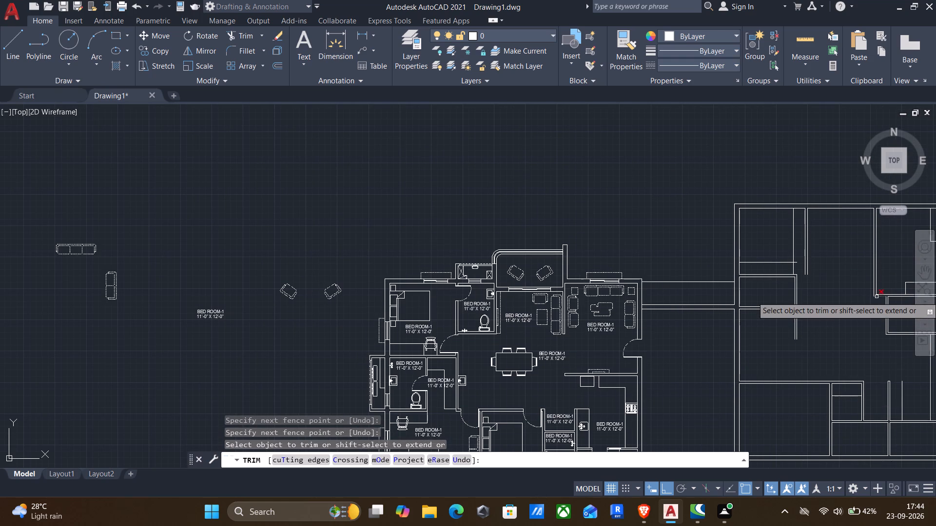
pyautogui.press('Escape')
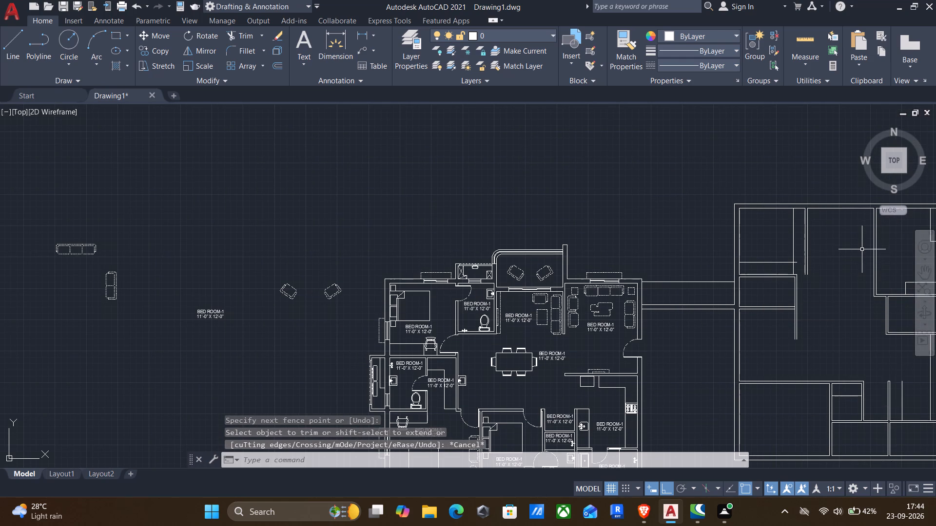
# Draw a 2' horizontal line across the vertical strip along the extension's northwest room's east partition, about halfway down the room.
pyautogui.press('l')
pyautogui.press('Return')
pyautogui.scroll(2, 827, 233)
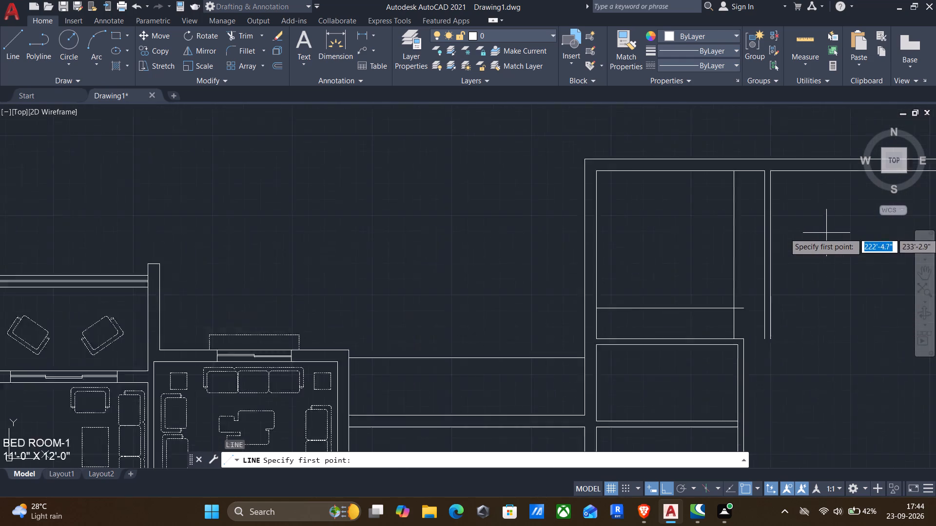
pyautogui.scroll(1, 826, 233)
pyautogui.click(726, 266)
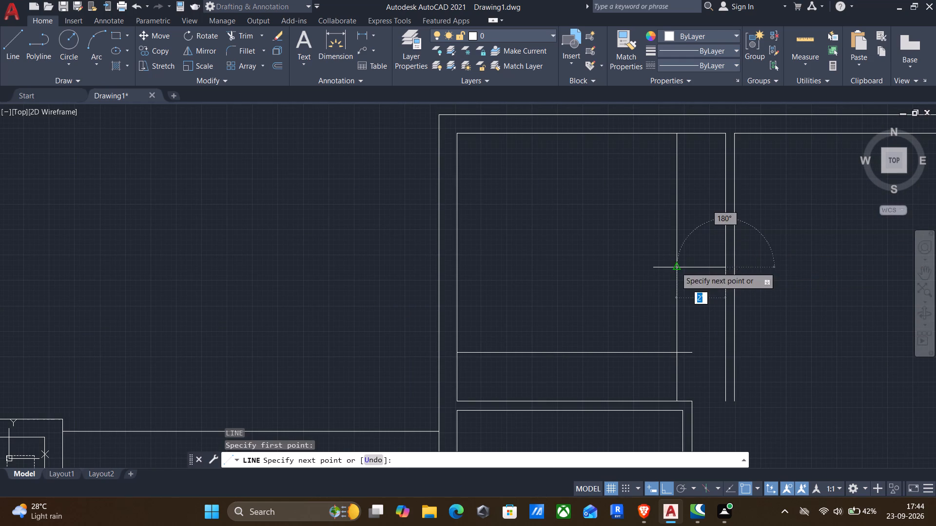
pyautogui.click(676, 268)
pyautogui.press('Return')
# Draw a short vertical line across the 2' strip along the northwest room's south partition, near the strip's middle.
pyautogui.moveTo(642, 277); pyautogui.dragTo(725, 193, button='middle')
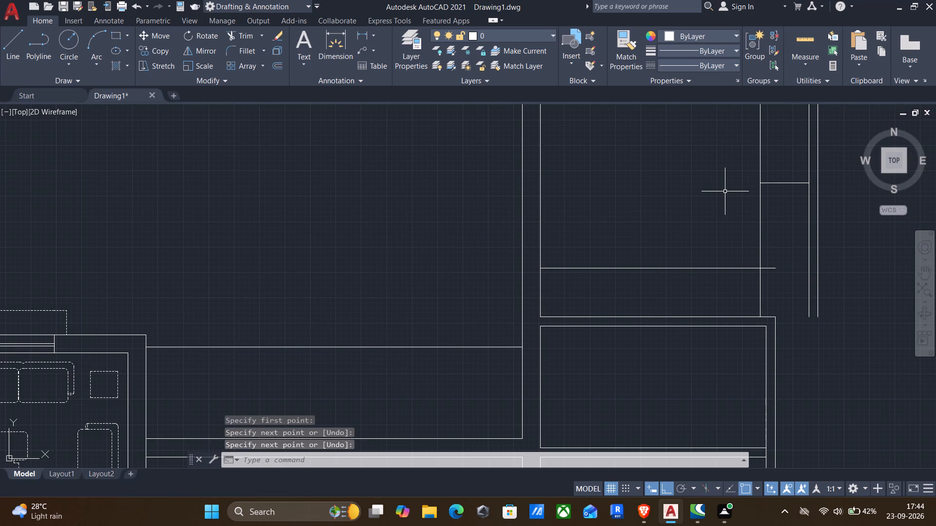
pyautogui.press('Return')
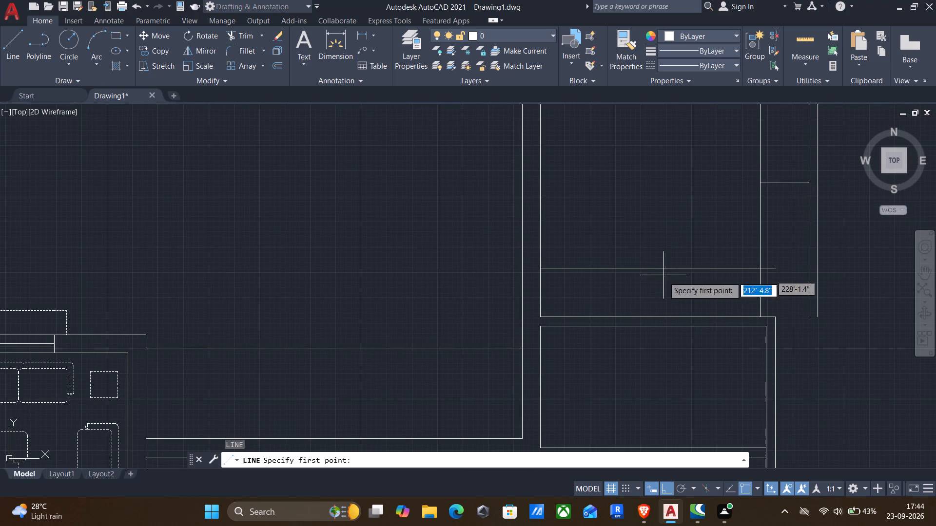
pyautogui.click(645, 317)
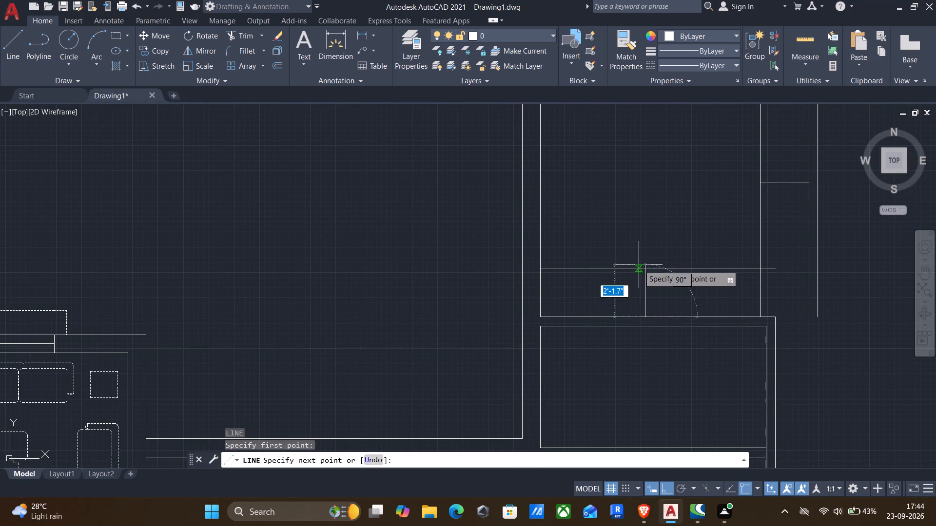
pyautogui.click(644, 264)
pyautogui.press('Return')
# Trim the northwest room's south strip line east of its end line and the vertical strip line below its end line.
pyautogui.press('t')
pyautogui.press('r')
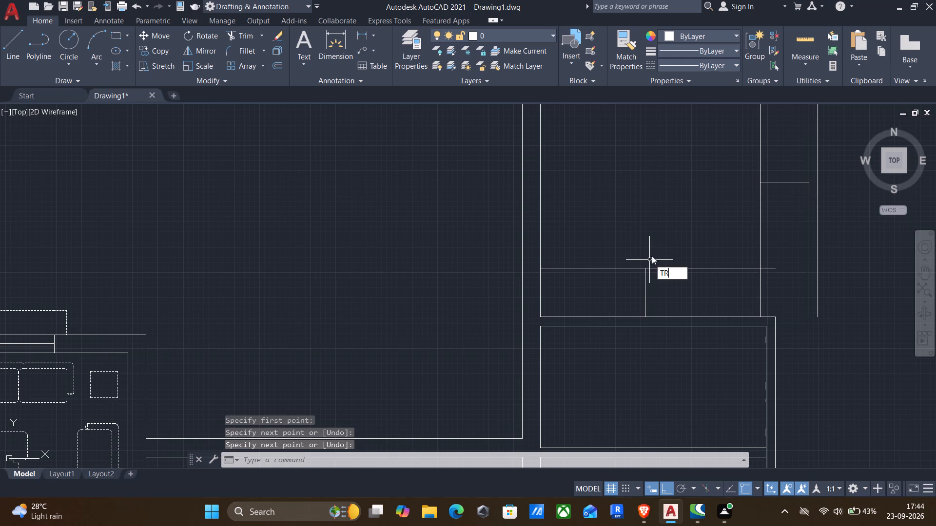
pyautogui.press('Return')
pyautogui.moveTo(686, 241); pyautogui.dragTo(764, 259)
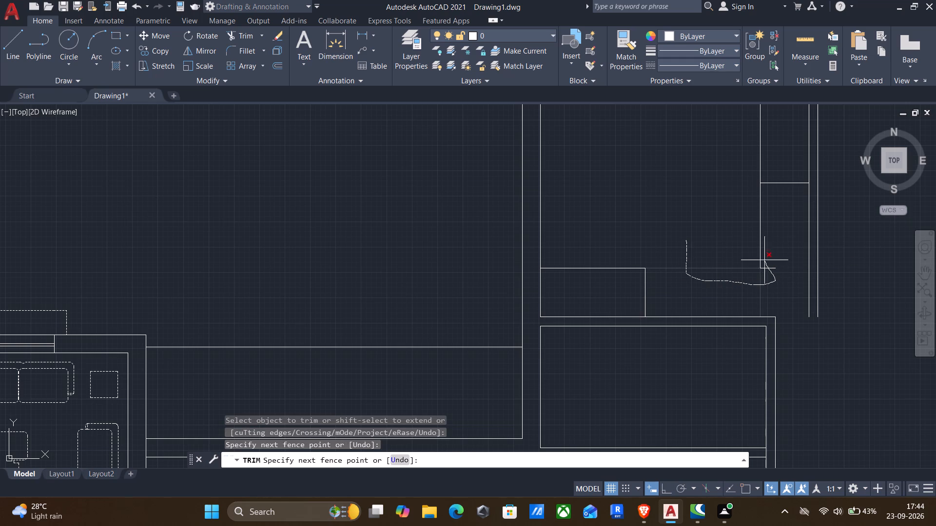
pyautogui.moveTo(764, 259); pyautogui.dragTo(743, 231)
pyautogui.scroll(-2, 743, 231)
pyautogui.moveTo(732, 226); pyautogui.dragTo(736, 184, button='middle')
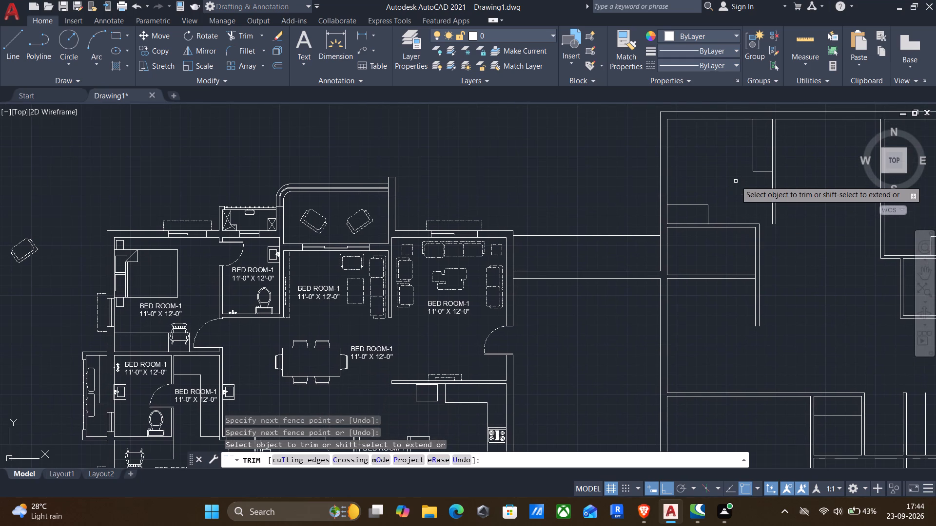
pyautogui.press('Escape')
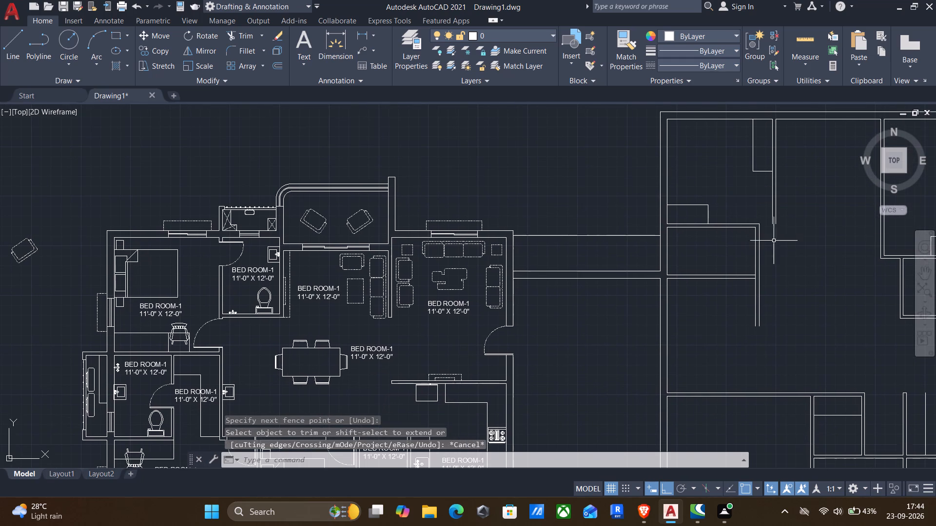
# Offset the inner line of the extension's southwest room's north wall 2' into the room.
pyautogui.moveTo(753, 312); pyautogui.dragTo(754, 254, button='middle')
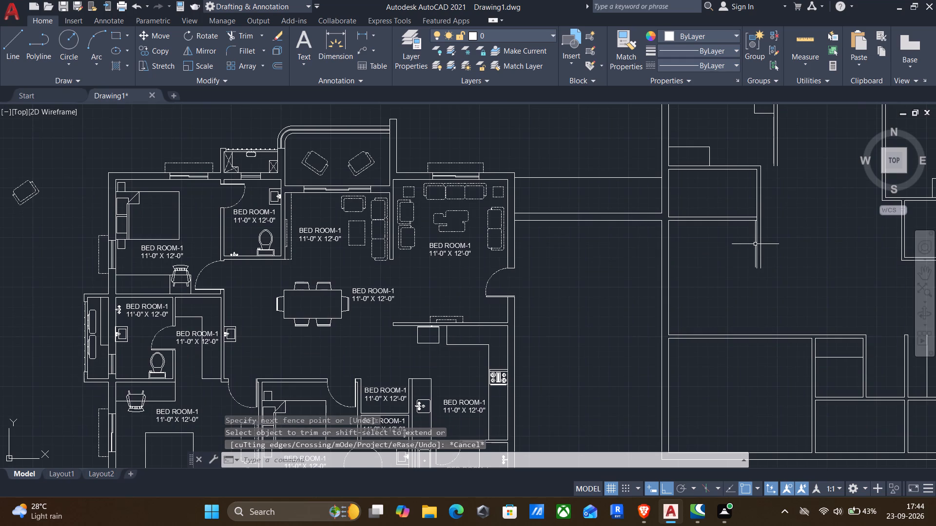
pyautogui.moveTo(759, 254); pyautogui.dragTo(760, 138, button='middle')
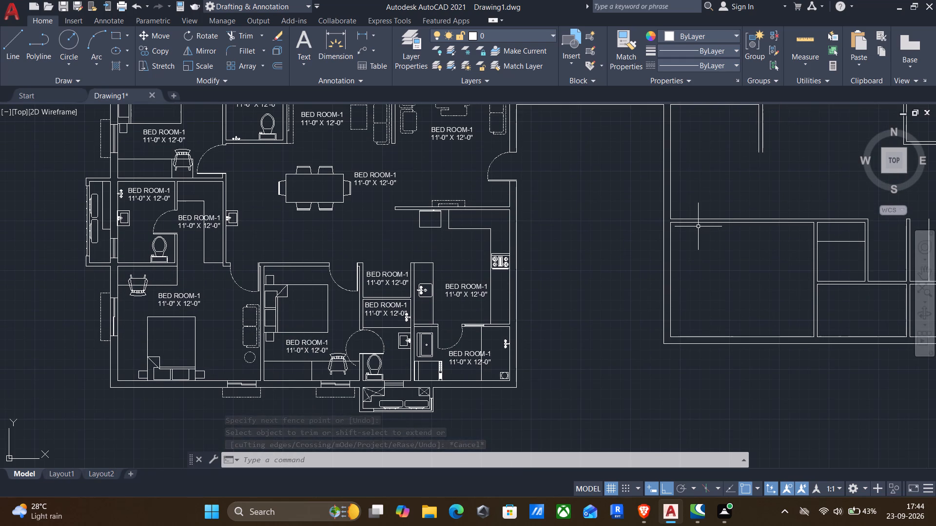
pyautogui.moveTo(775, 261); pyautogui.dragTo(753, 269, button='middle')
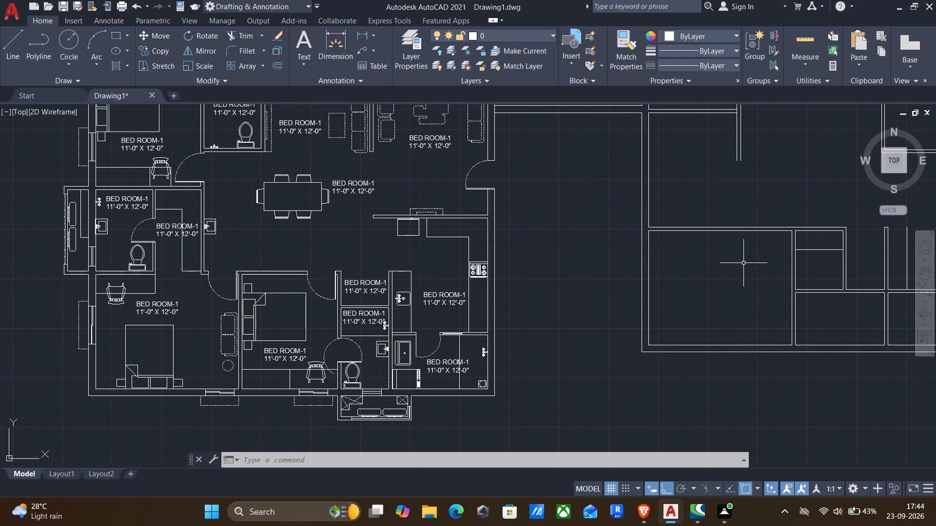
pyautogui.press('o')
pyautogui.press('Return')
pyautogui.click(743, 236)
pyautogui.click(717, 306)
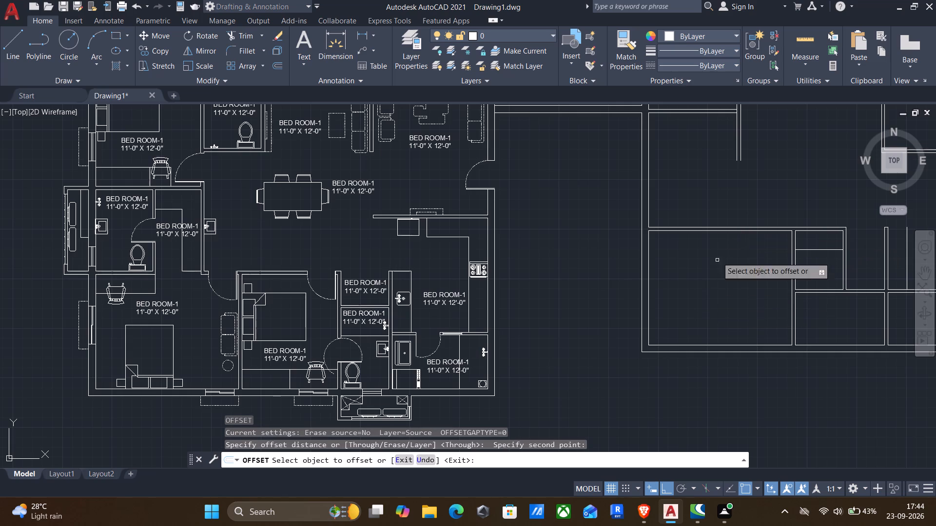
pyautogui.scroll(1, 701, 231)
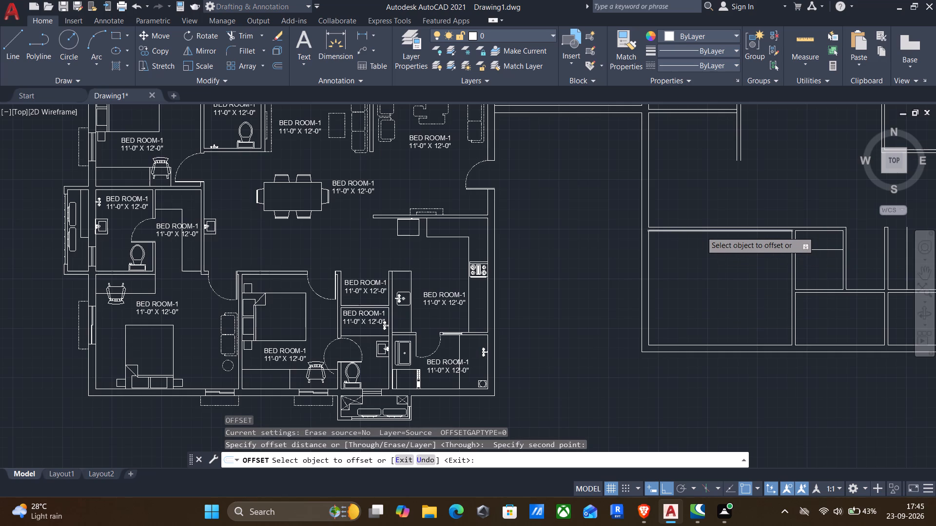
pyautogui.click(701, 231)
pyautogui.write("2'")
pyautogui.press('Return')
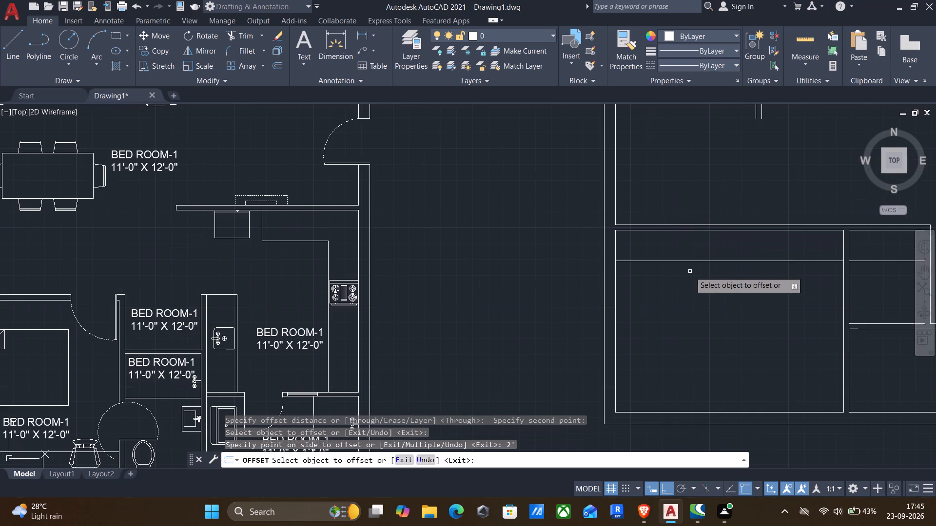
pyautogui.press('Return')
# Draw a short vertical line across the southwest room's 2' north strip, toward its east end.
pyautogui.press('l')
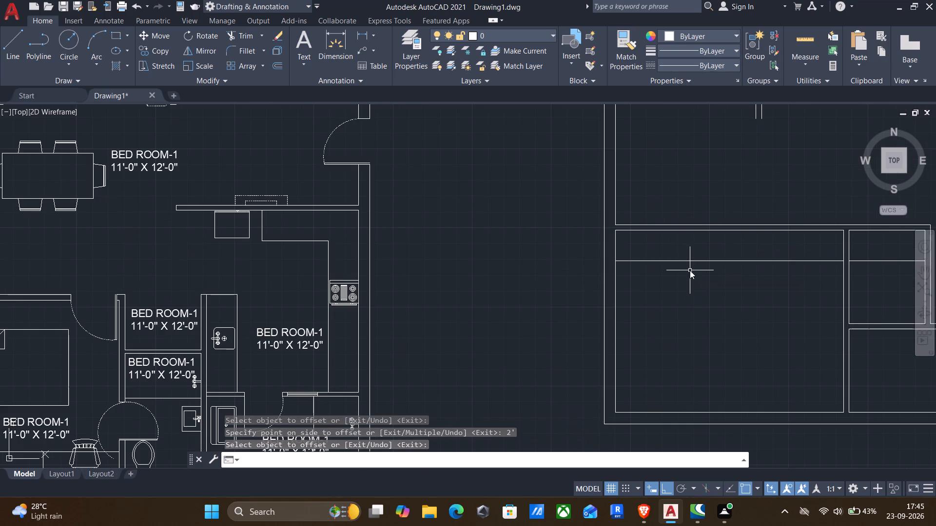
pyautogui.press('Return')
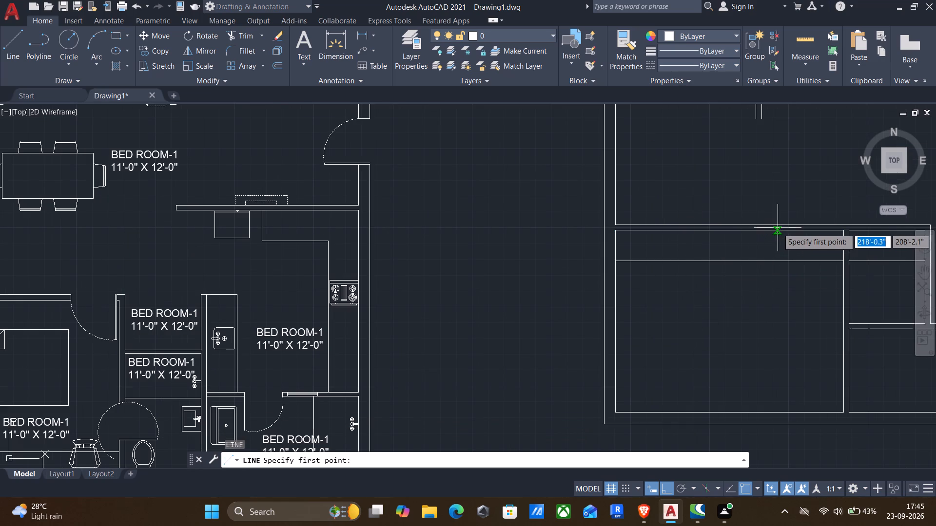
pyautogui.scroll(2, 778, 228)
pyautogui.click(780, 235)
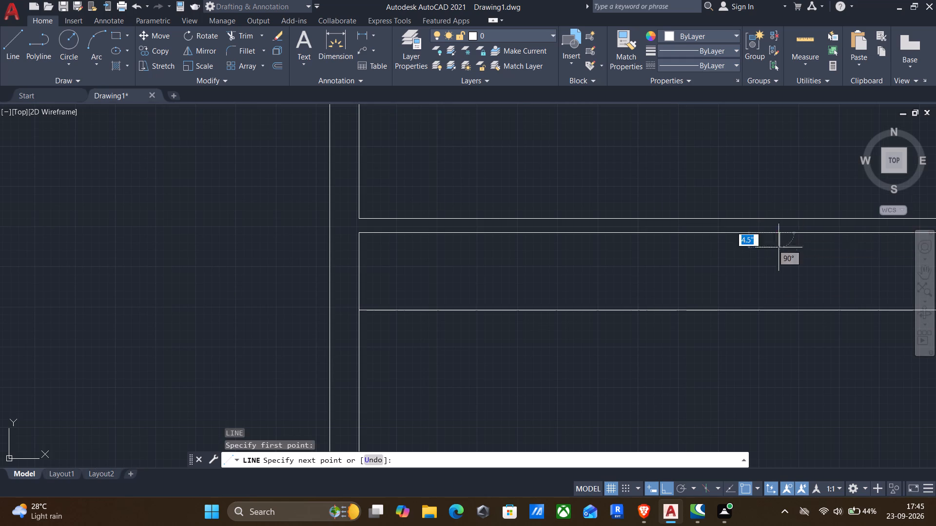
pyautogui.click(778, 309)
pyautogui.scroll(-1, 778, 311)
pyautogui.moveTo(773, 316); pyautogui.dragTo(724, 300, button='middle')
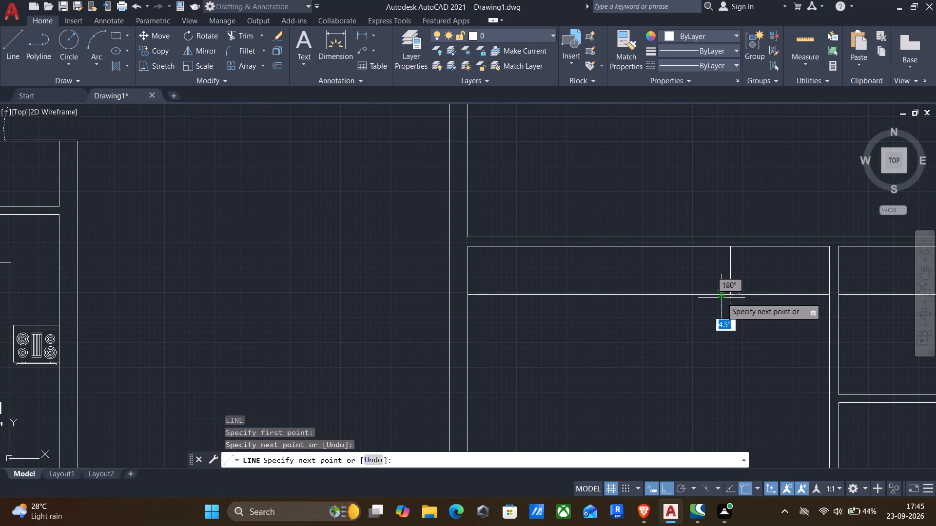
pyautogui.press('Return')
# Draw another short vertical line across the southwest room's north strip, slightly west of the first one.
pyautogui.press('Return')
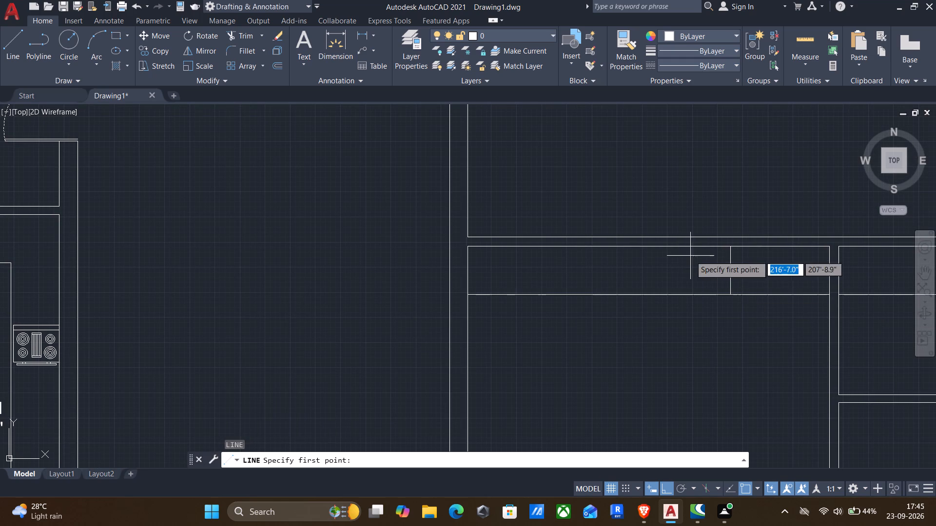
pyautogui.click(690, 246)
pyautogui.click(688, 298)
pyautogui.press('Return')
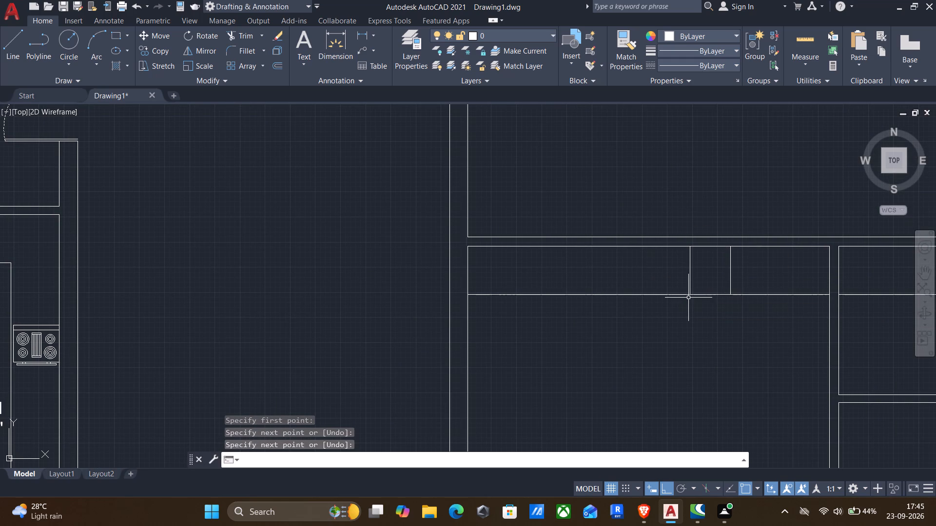
# Trim away the southwest room's strip line east of the western end line, along with the extra vertical line.
pyautogui.press('t')
pyautogui.press('r')
pyautogui.press('Return')
pyautogui.moveTo(697, 333); pyautogui.dragTo(760, 280)
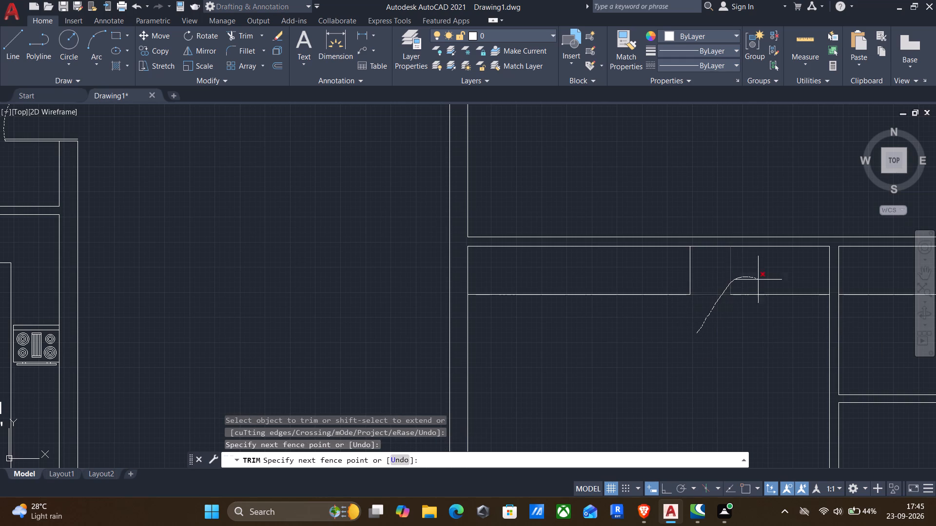
pyautogui.moveTo(760, 280); pyautogui.dragTo(781, 319)
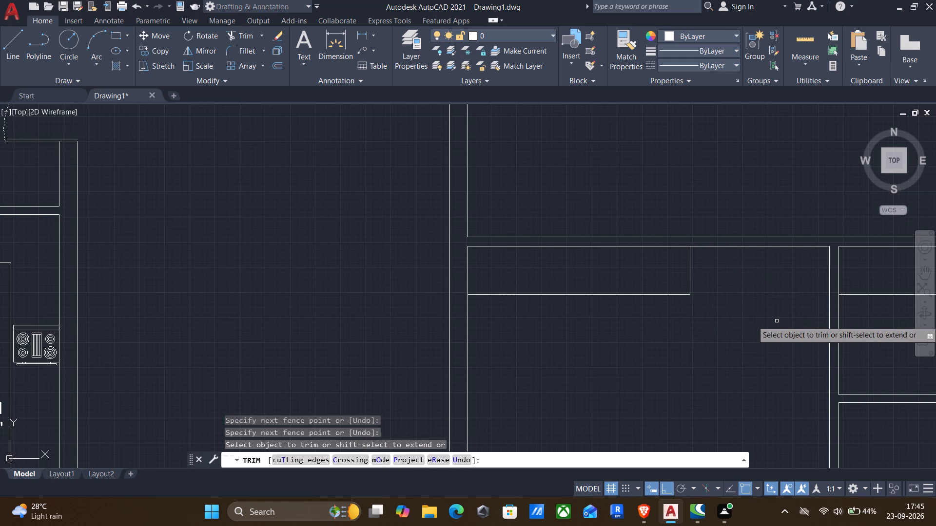
pyautogui.press('Escape')
# Draw a horizontal line from the extension's southeast room's west partition to its 2' vertical offset line, about midway along the partition.
pyautogui.scroll(-2, 775, 324)
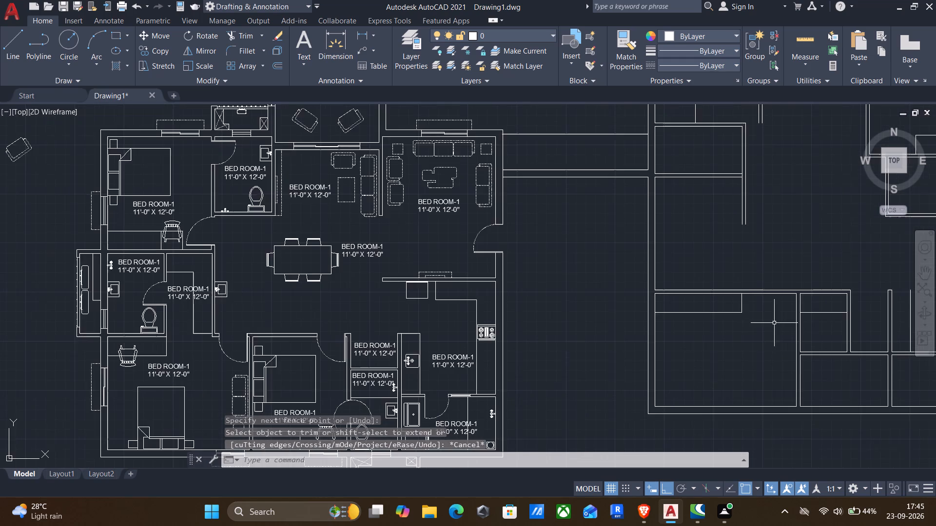
pyautogui.moveTo(762, 324); pyautogui.dragTo(598, 213, button='middle')
pyautogui.moveTo(638, 193); pyautogui.dragTo(633, 260, button='middle')
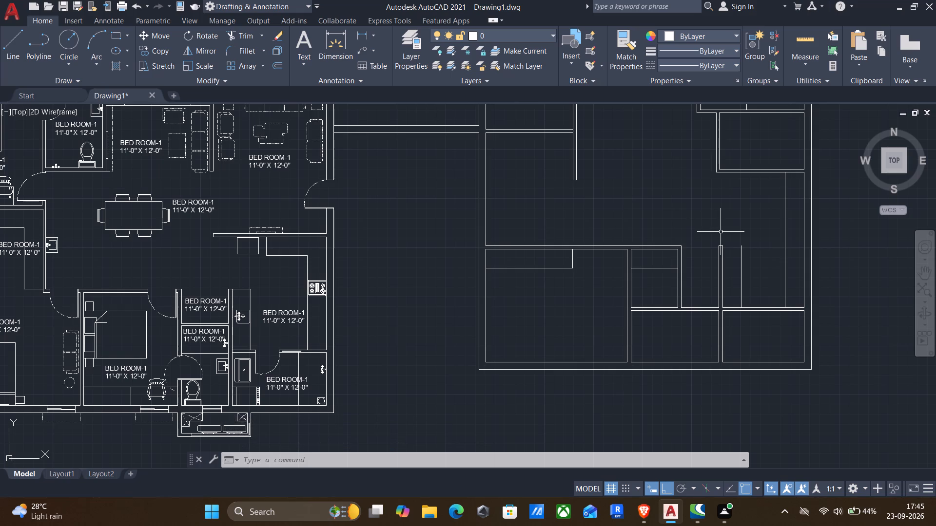
pyautogui.press('l')
pyautogui.press('Return')
pyautogui.scroll(3, 719, 255)
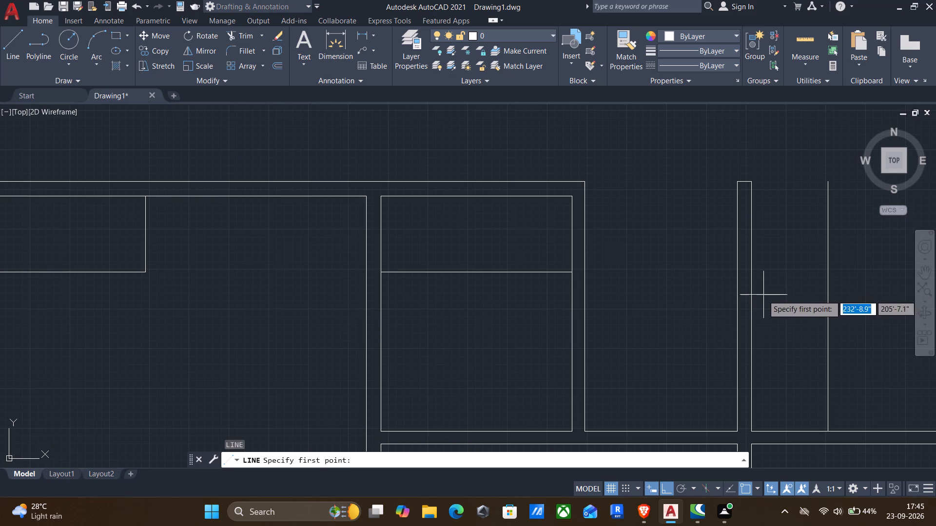
pyautogui.click(753, 304)
pyautogui.click(827, 306)
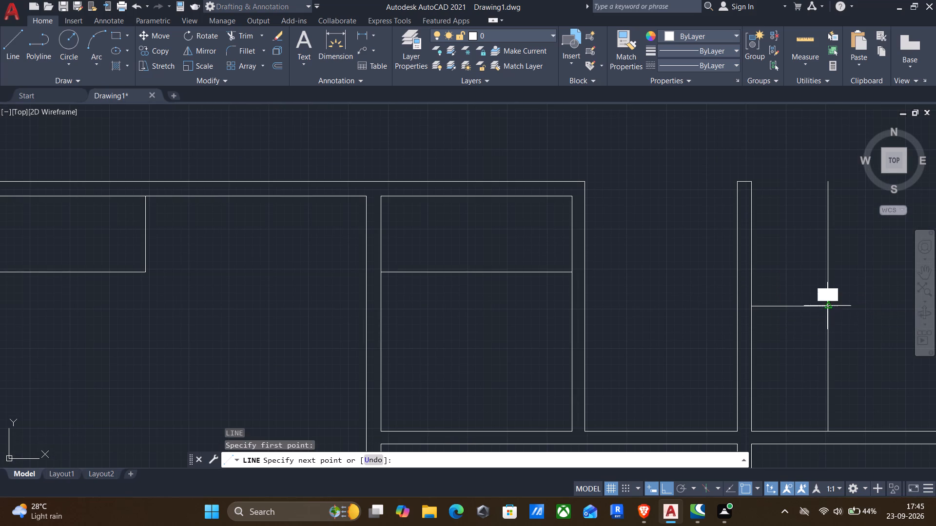
pyautogui.press('Return')
# Trim the southeast room's west vertical offset line above its new horizontal end line.
pyautogui.press('t')
pyautogui.press('r')
pyautogui.press('Return')
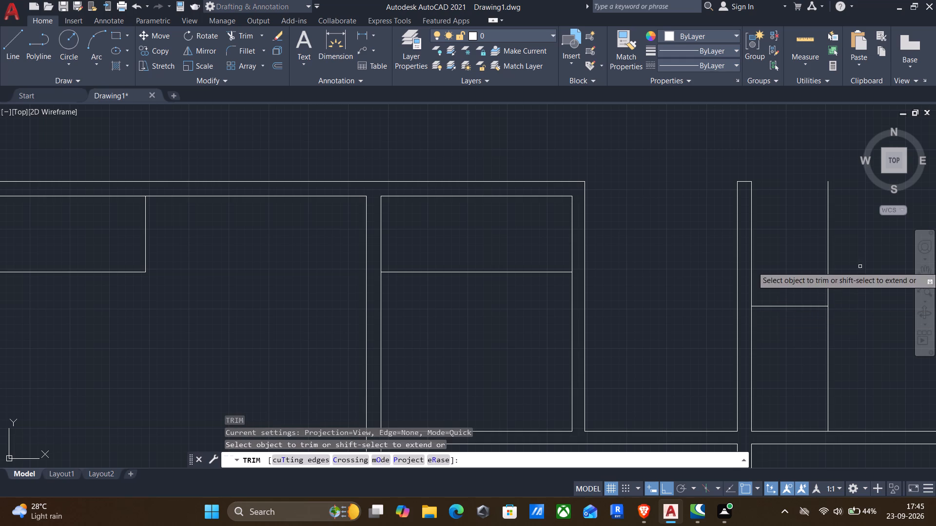
pyautogui.moveTo(861, 265); pyautogui.dragTo(780, 268)
pyautogui.scroll(-3, 781, 268)
pyautogui.moveTo(788, 270); pyautogui.dragTo(802, 233, button='middle')
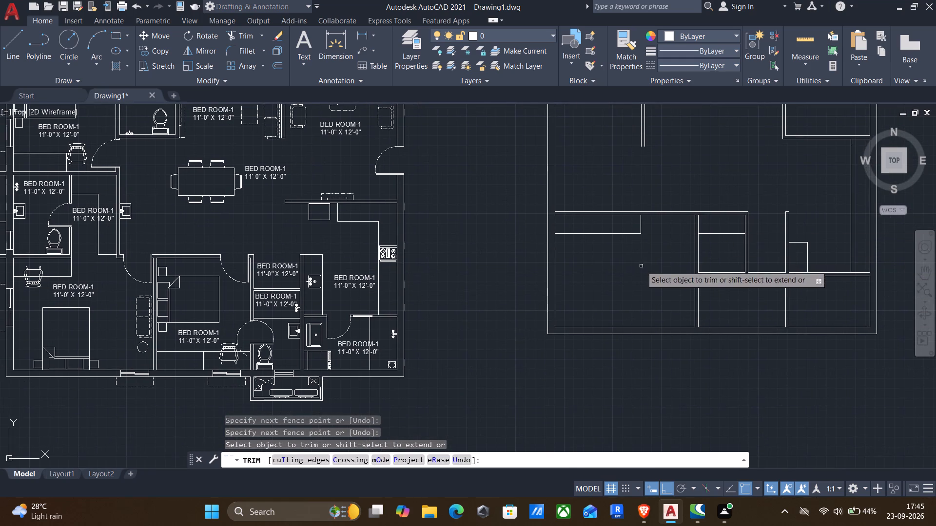
pyautogui.moveTo(641, 267); pyautogui.dragTo(655, 323, button='middle')
pyautogui.press('Escape')
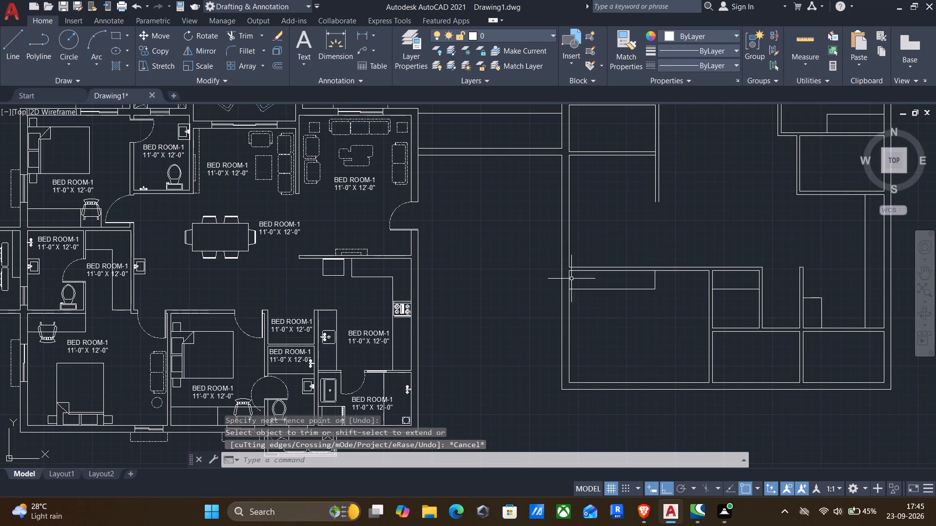
# Copy the desk chair from the furnished plan's southwest bedroom to the 2' strip in the extension's southwest room, with Ortho off.
pyautogui.moveTo(298, 214); pyautogui.dragTo(346, 215, button='middle')
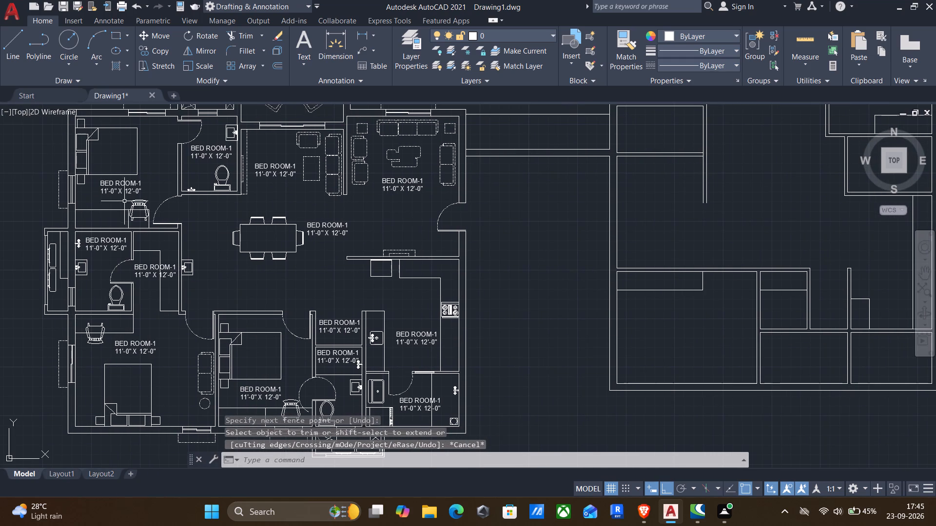
pyautogui.click(87, 341)
pyautogui.press('c')
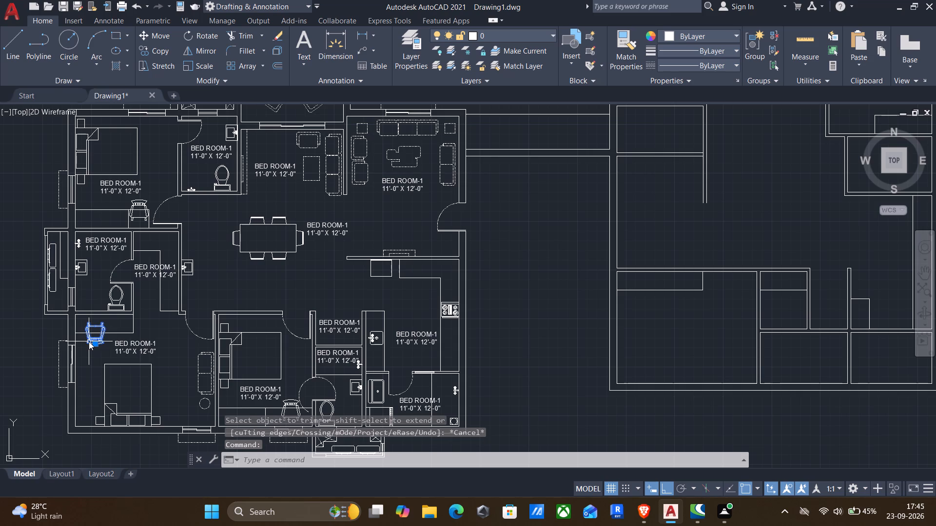
pyautogui.press('o')
pyautogui.press('Return')
pyautogui.click(93, 348)
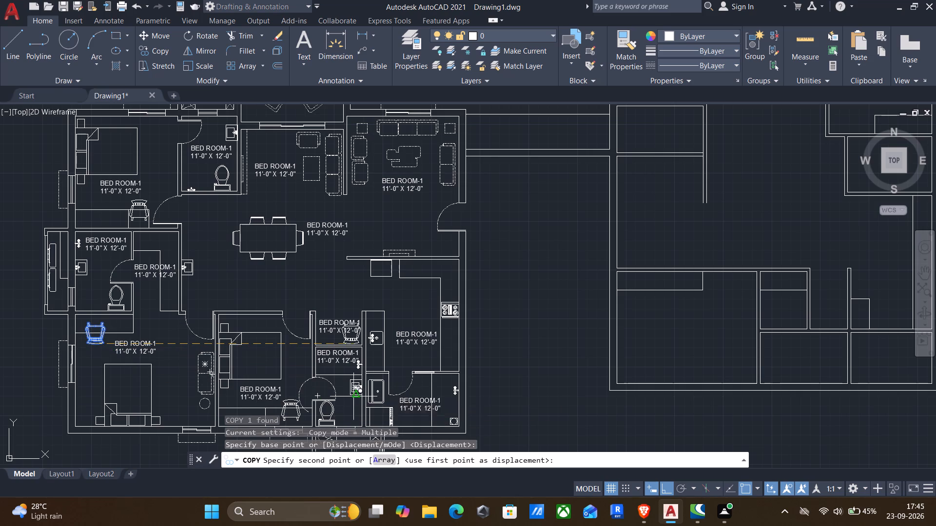
pyautogui.press('F8')
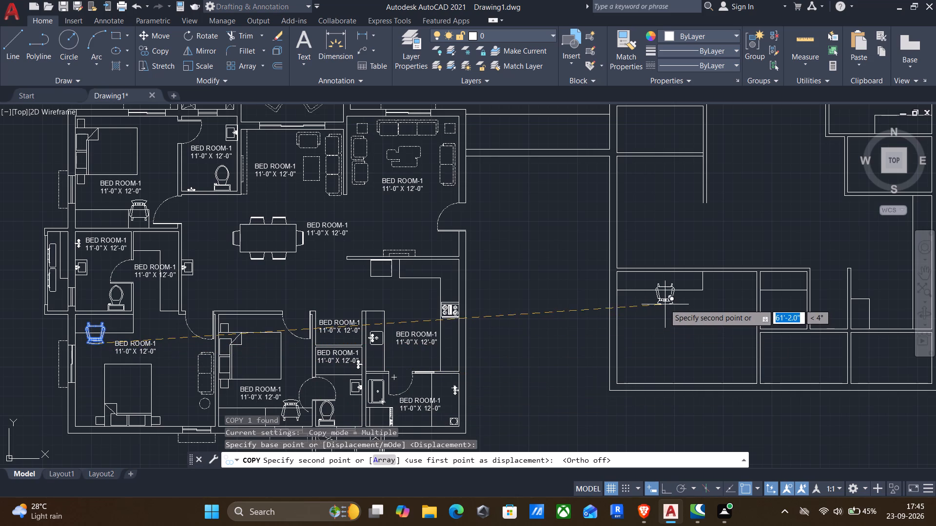
pyautogui.click(660, 303)
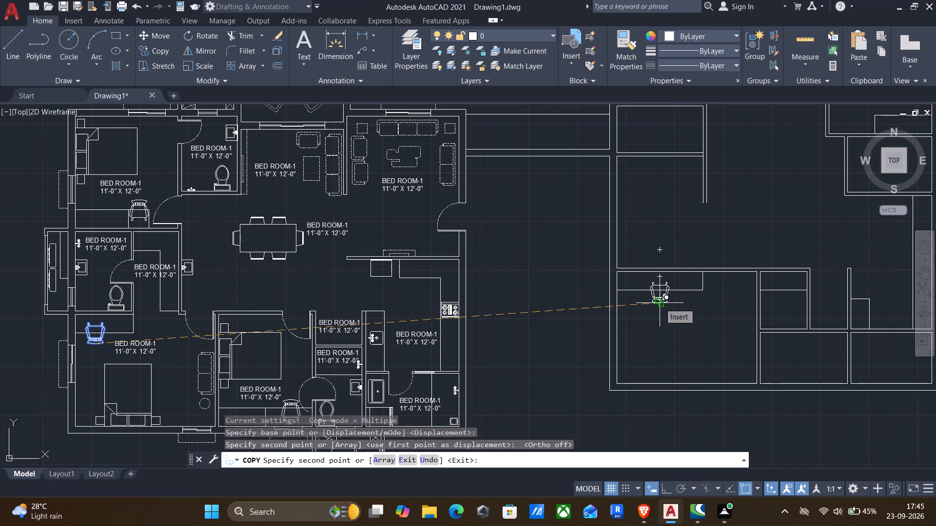
# Place another copy of the desk chair in the open space between the furnished plan and the extension.
pyautogui.moveTo(690, 335); pyautogui.dragTo(527, 318, button='middle')
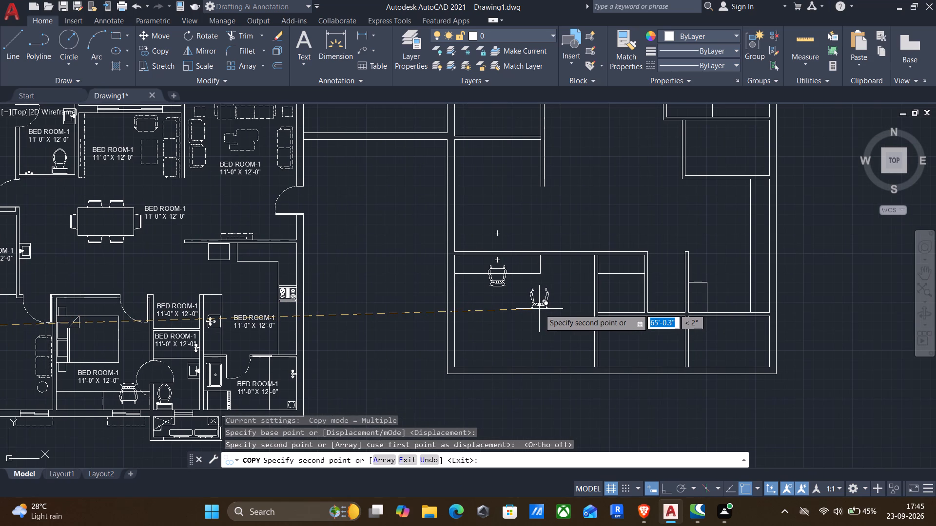
pyautogui.moveTo(540, 312); pyautogui.dragTo(622, 375, button='middle')
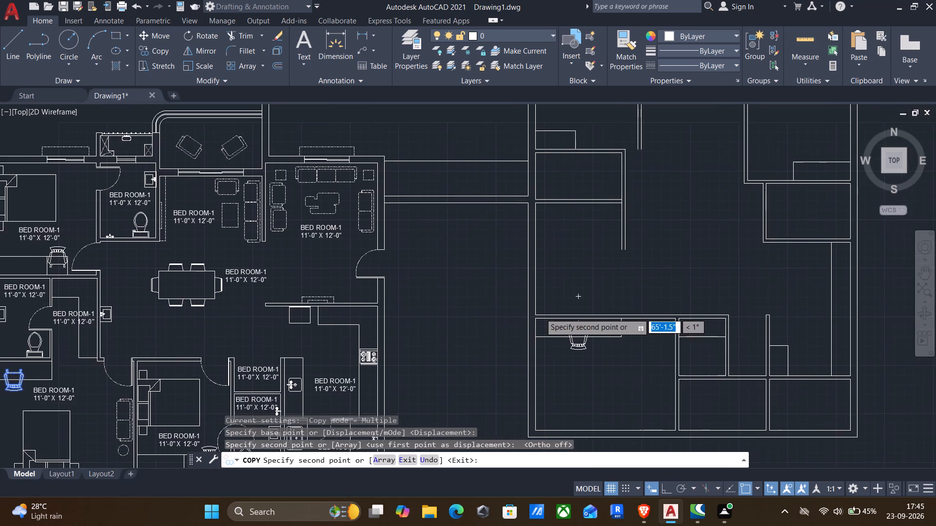
pyautogui.moveTo(622, 375); pyautogui.dragTo(727, 337, button='middle')
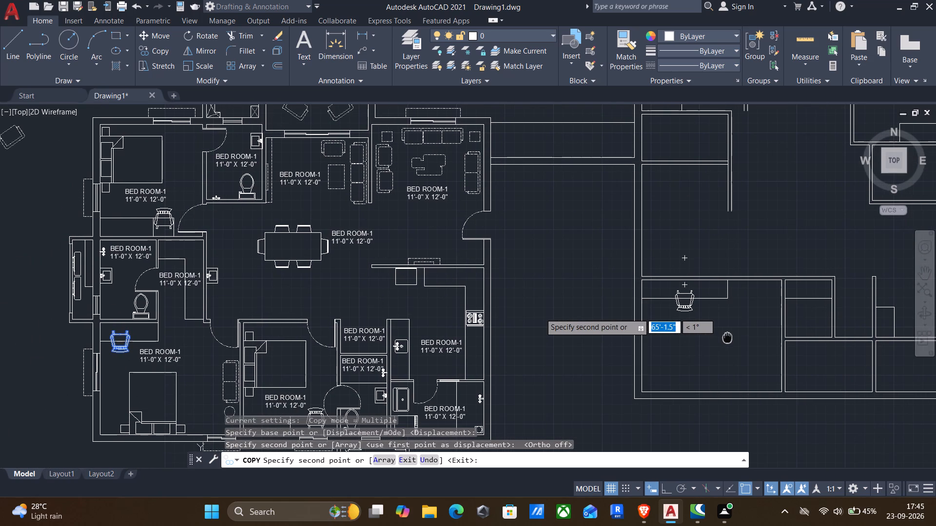
pyautogui.moveTo(727, 337); pyautogui.dragTo(741, 316, button='middle')
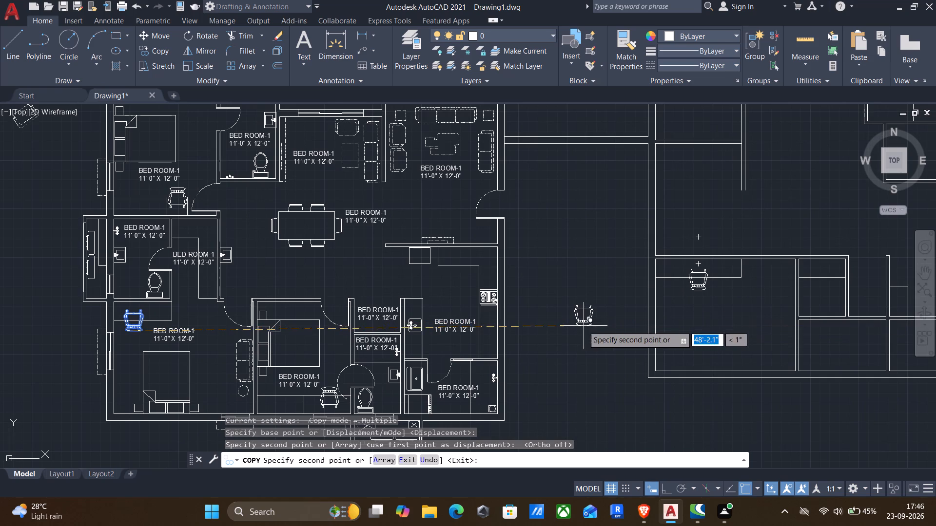
pyautogui.click(597, 313)
pyautogui.press('Escape')
# Rotate the spare desk chair 90° clockwise about its backrest with Ortho on, so its back faces west.
pyautogui.moveTo(533, 275); pyautogui.dragTo(541, 272)
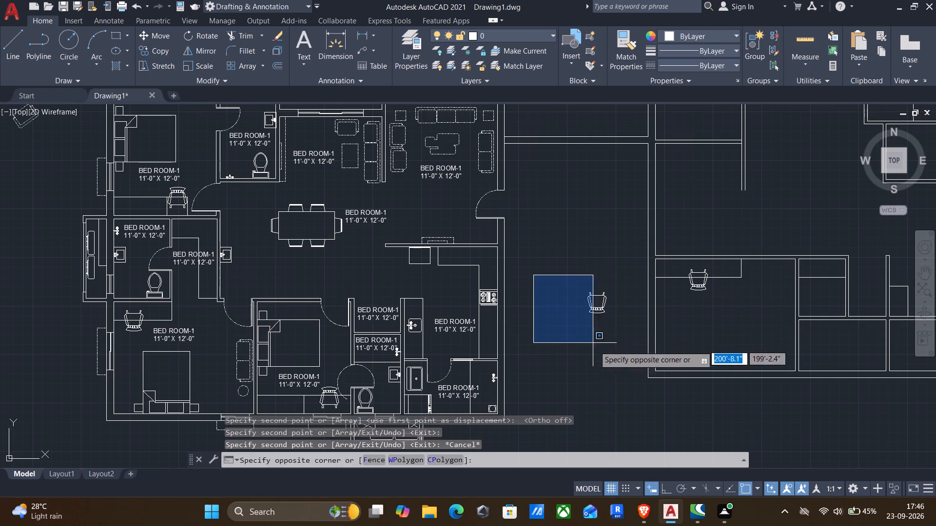
pyautogui.click(613, 357)
pyautogui.write('RO')
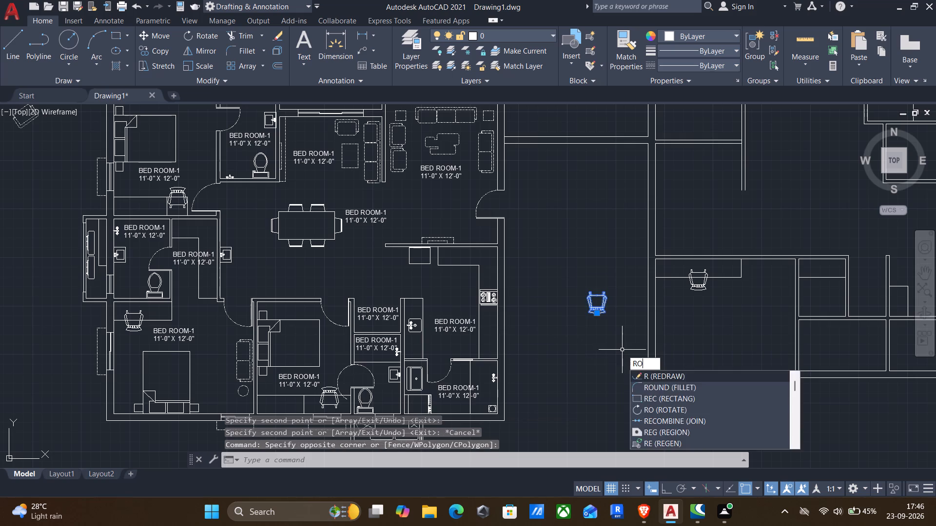
pyautogui.press('Return')
pyautogui.click(598, 320)
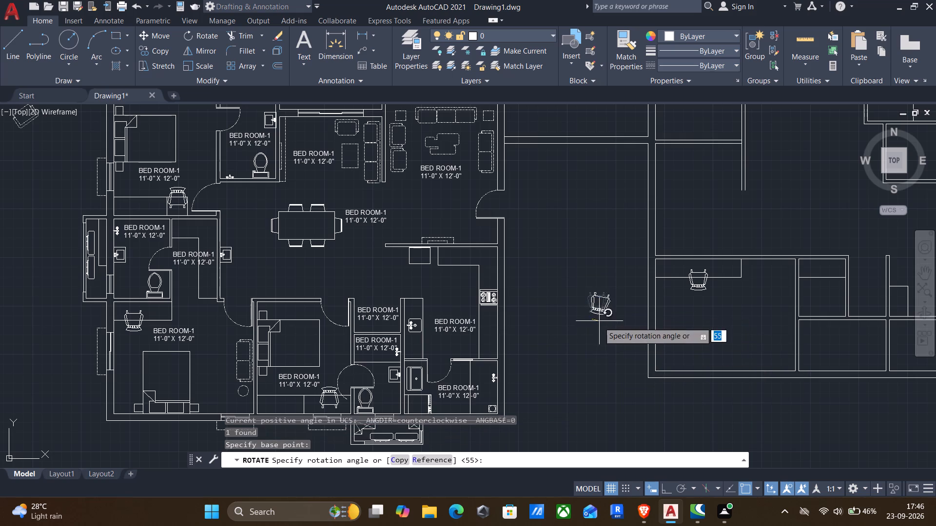
pyautogui.press('F8')
pyautogui.click(585, 388)
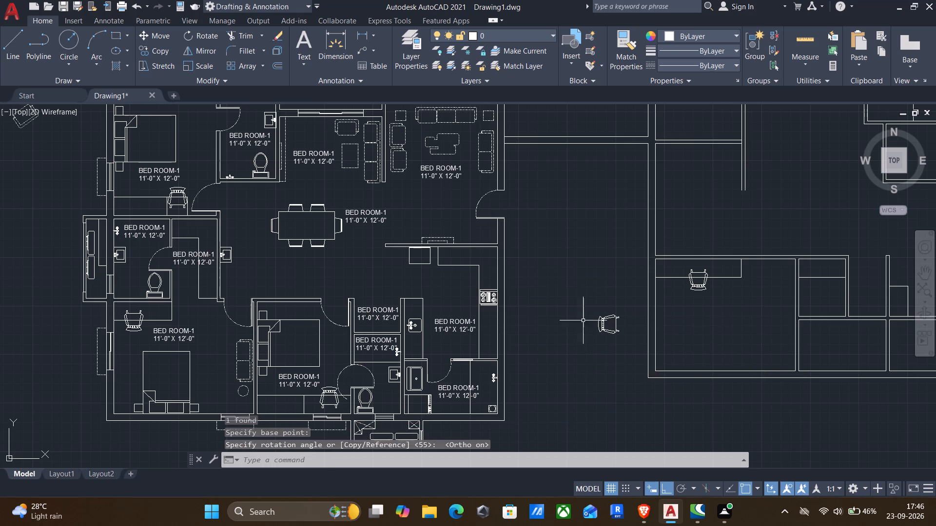
# Copy the rotated chair to the vertical 2' strip in the extension's northwest room, with Ortho off.
pyautogui.moveTo(581, 303); pyautogui.dragTo(584, 309)
pyautogui.click(624, 365)
pyautogui.write('CO')
pyautogui.press('Return')
pyautogui.click(591, 324)
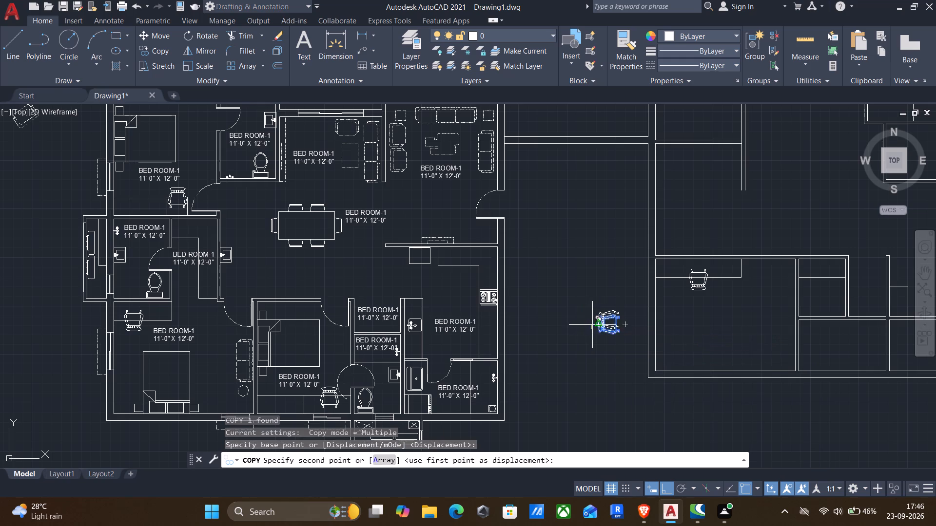
pyautogui.scroll(-1, 607, 338)
pyautogui.press('F8')
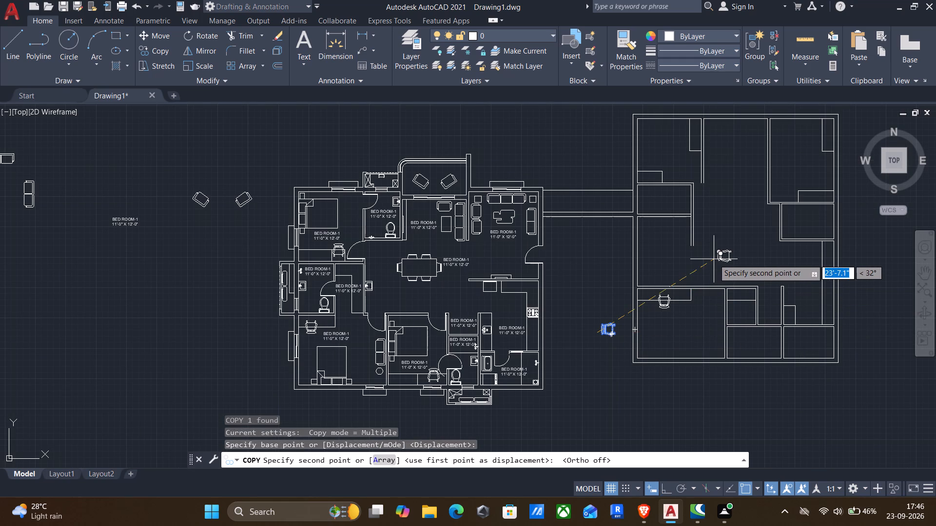
pyautogui.moveTo(714, 259); pyautogui.dragTo(707, 314, button='middle')
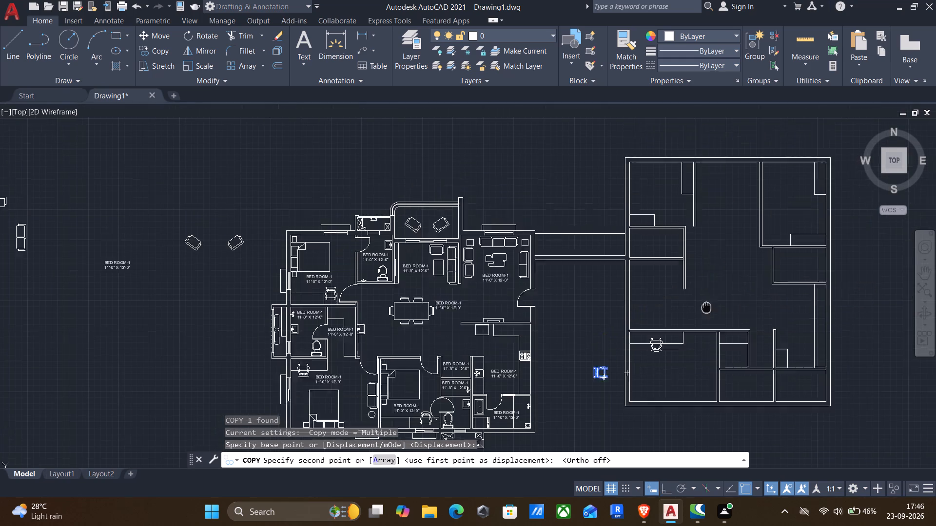
pyautogui.moveTo(707, 314); pyautogui.dragTo(714, 360, button='middle')
pyautogui.scroll(1, 678, 231)
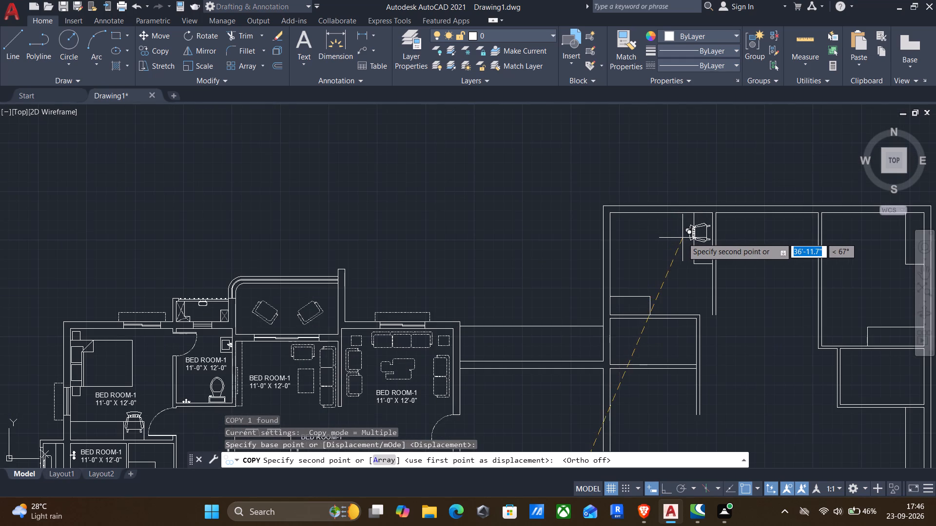
pyautogui.scroll(3, 682, 238)
pyautogui.click(658, 222)
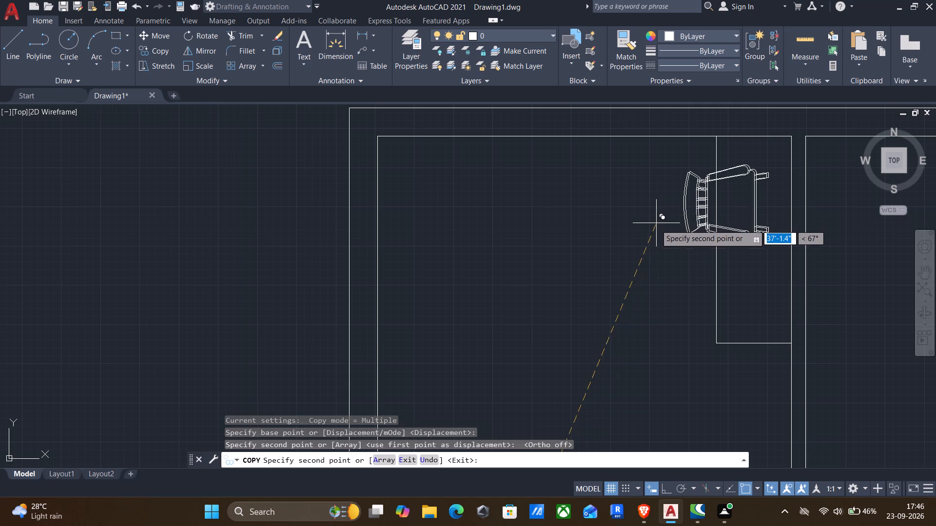
# Place a second copy of the rotated chair at the vertical 2' strip in the extension's northeast room.
pyautogui.scroll(-2, 656, 228)
pyautogui.moveTo(703, 268); pyautogui.dragTo(589, 275, button='middle')
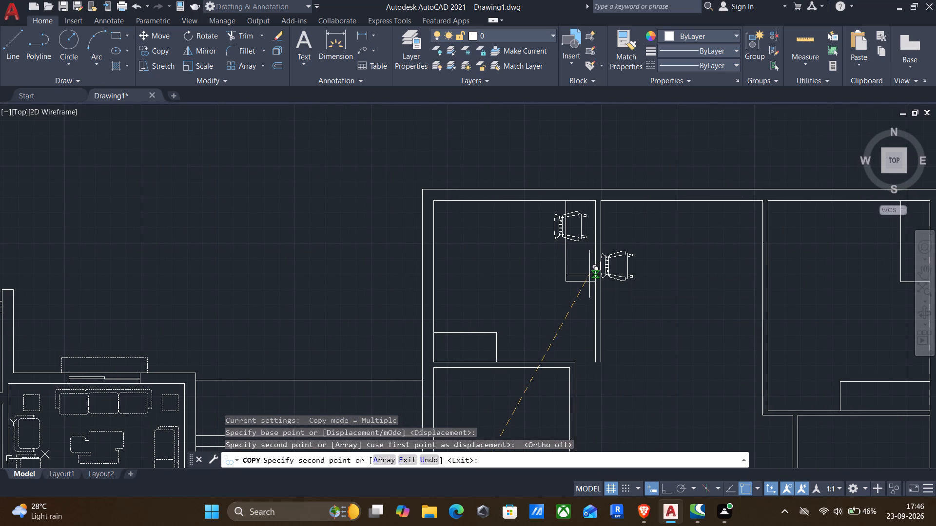
pyautogui.moveTo(648, 293); pyautogui.dragTo(437, 300, button='middle')
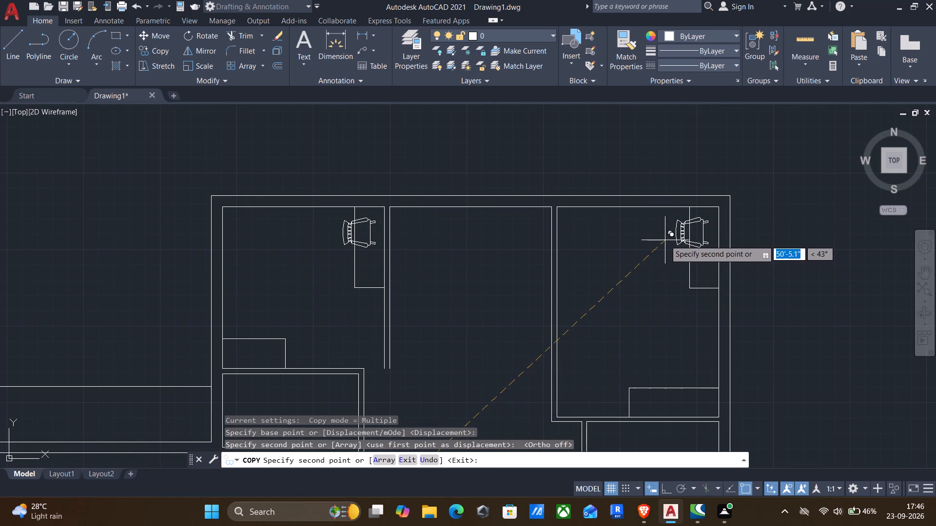
pyautogui.click(664, 241)
pyautogui.scroll(-1, 664, 241)
pyautogui.moveTo(664, 242); pyautogui.dragTo(716, 208, button='middle')
pyautogui.moveTo(669, 265); pyautogui.dragTo(732, 214, button='middle')
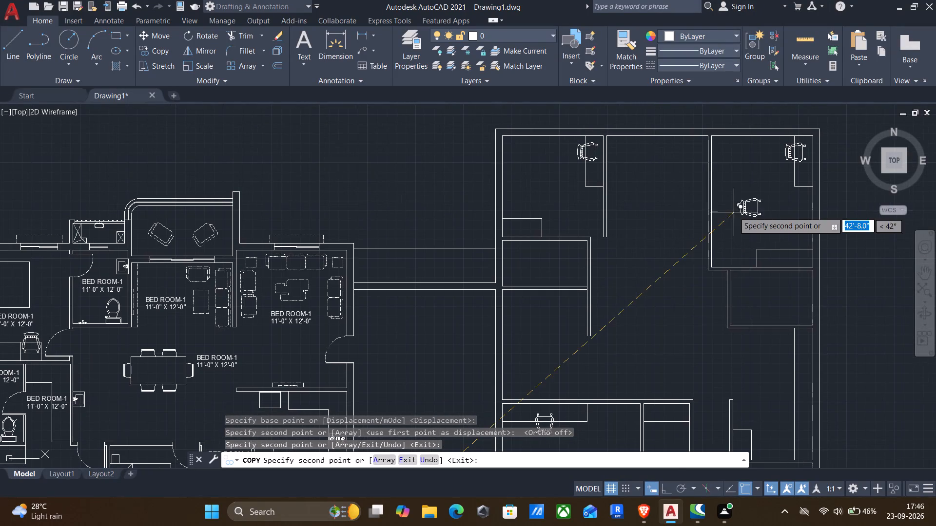
pyautogui.moveTo(724, 234); pyautogui.dragTo(814, 225, button='middle')
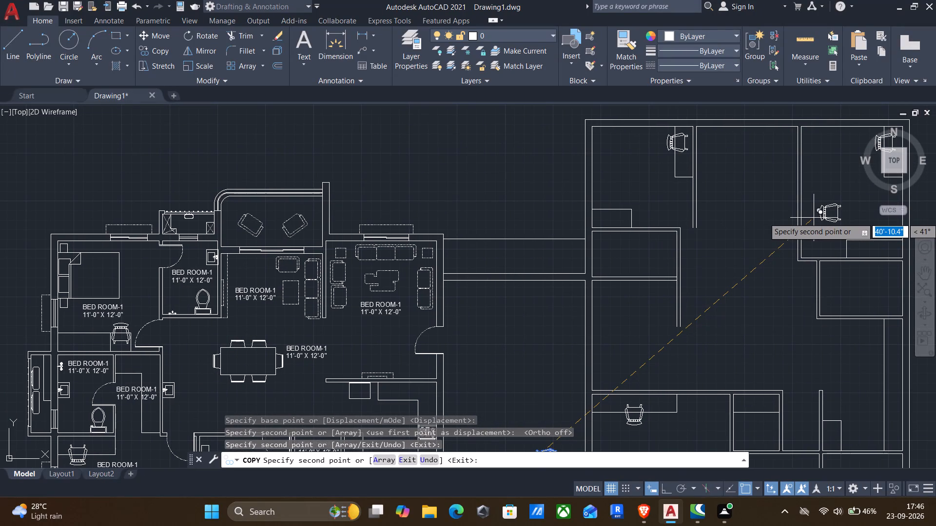
pyautogui.press('Escape')
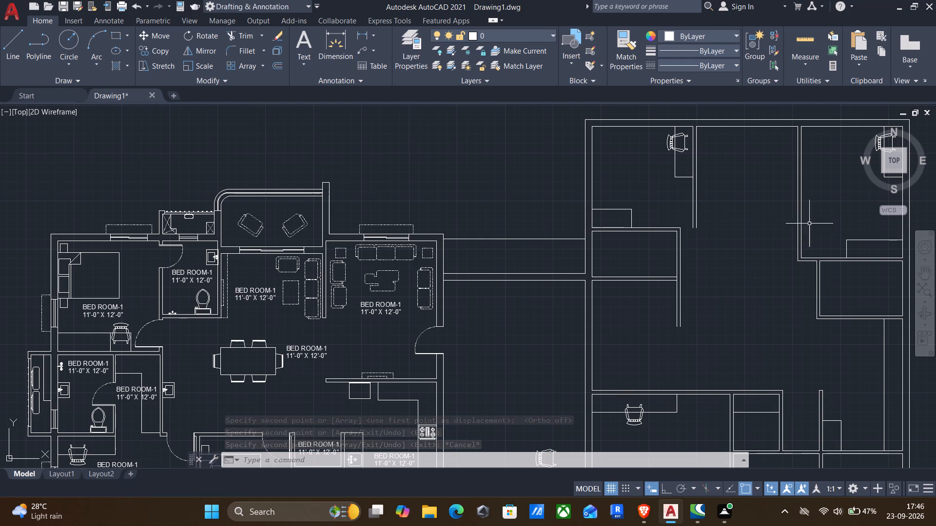
# Quick-measure the gap between the furnished plan and the extension.
pyautogui.scroll(-1, 759, 290)
pyautogui.moveTo(734, 318); pyautogui.dragTo(835, 217, button='middle')
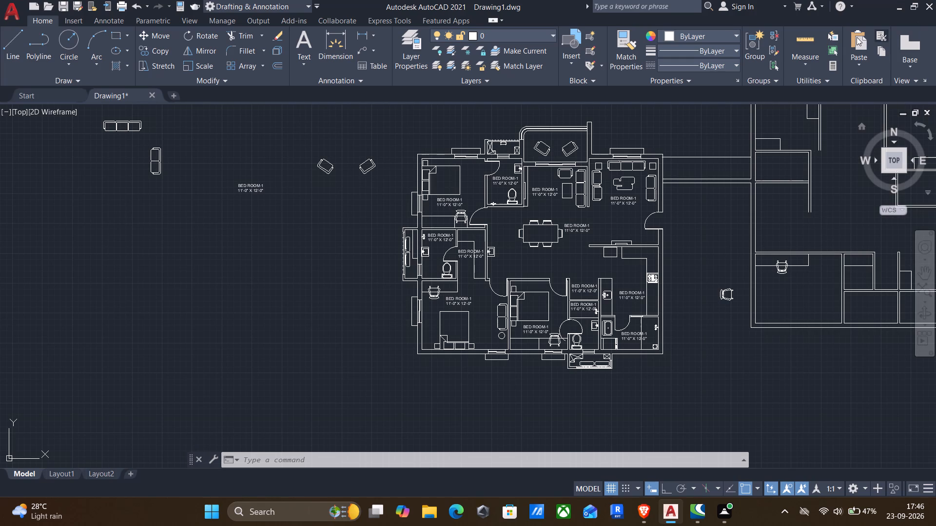
pyautogui.click(803, 39)
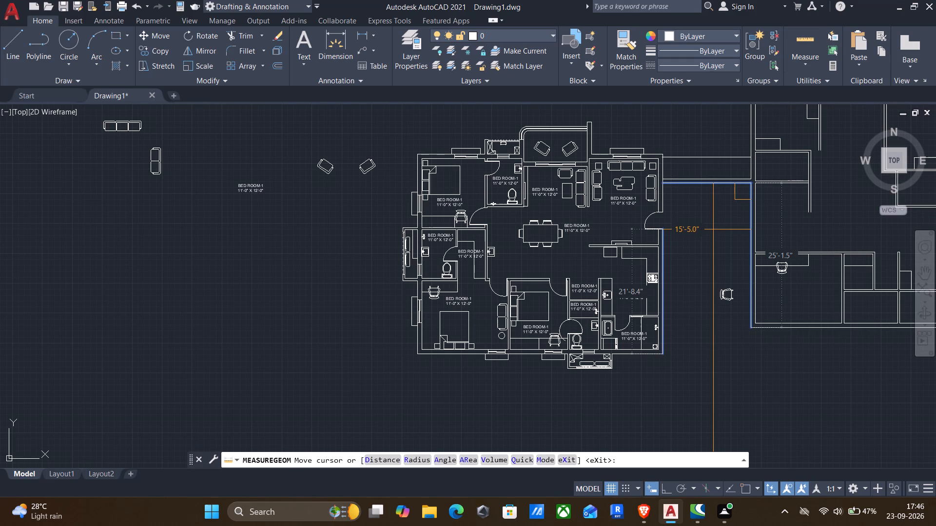
pyautogui.press('Escape')
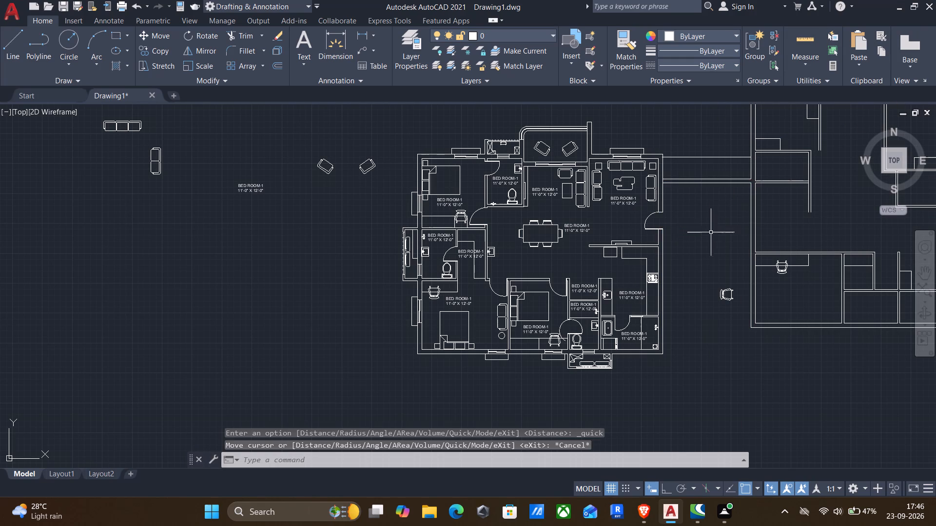
# Copy the bed with its side tables from the furnished plan's southwest bedroom to the south wall of the extension's southwest room.
pyautogui.scroll(2, 441, 329)
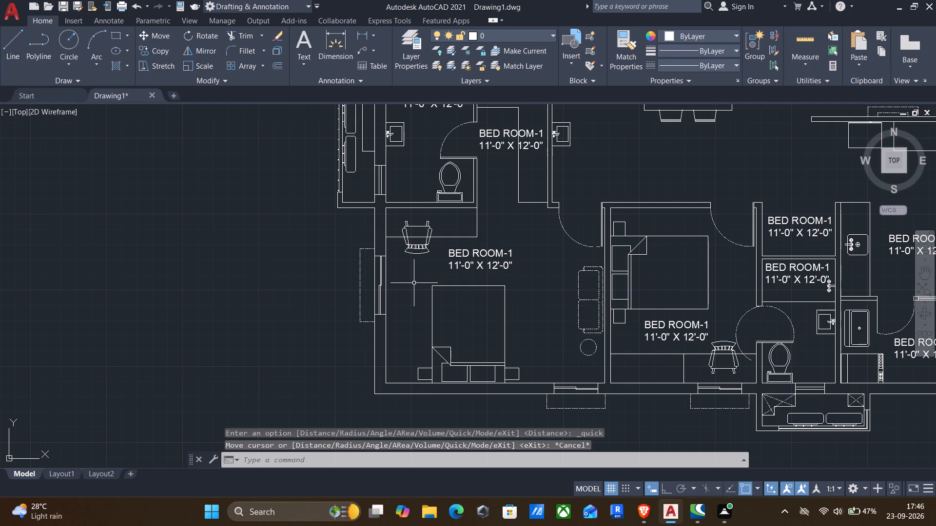
pyautogui.click(405, 269)
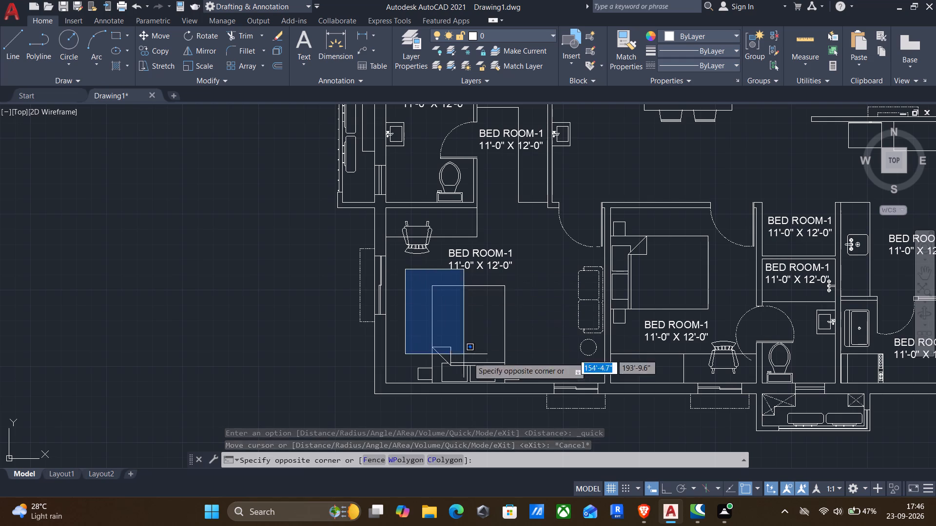
pyautogui.click(526, 386)
pyautogui.press('c')
pyautogui.press('o')
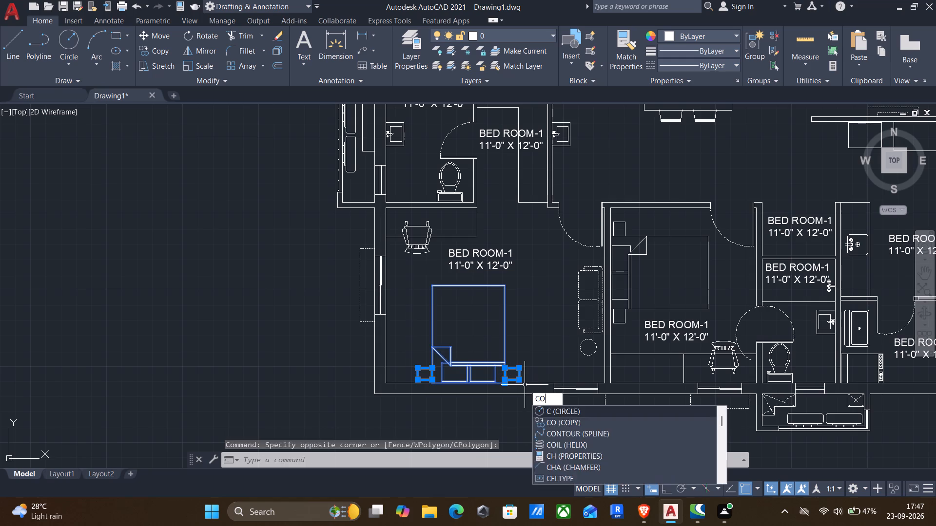
pyautogui.press('Return')
pyautogui.click(464, 384)
pyautogui.scroll(-2, 510, 394)
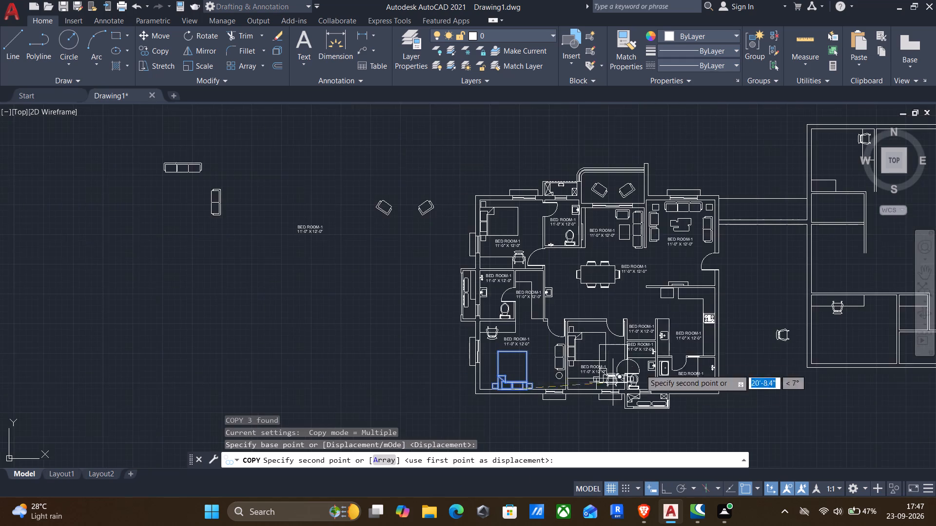
pyautogui.moveTo(664, 353); pyautogui.dragTo(404, 361, button='middle')
pyautogui.scroll(2, 604, 372)
pyautogui.scroll(1, 564, 369)
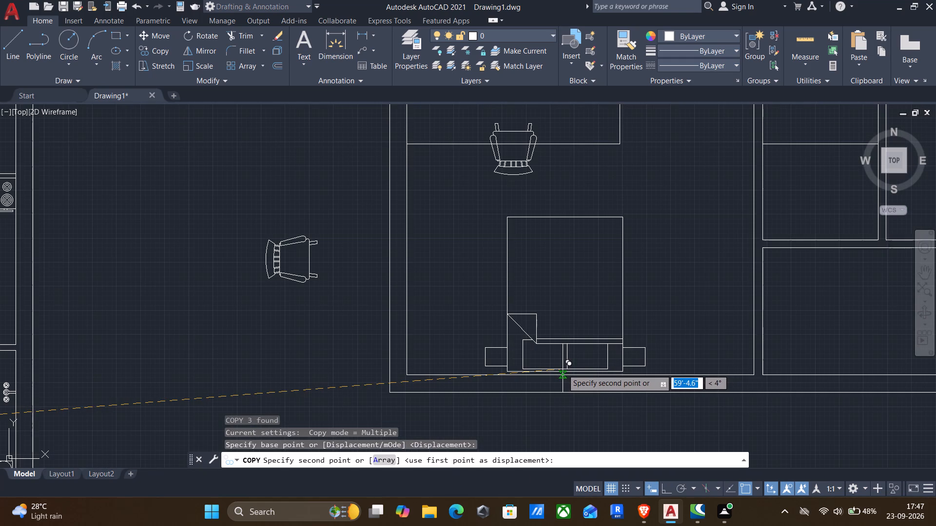
pyautogui.scroll(1, 563, 369)
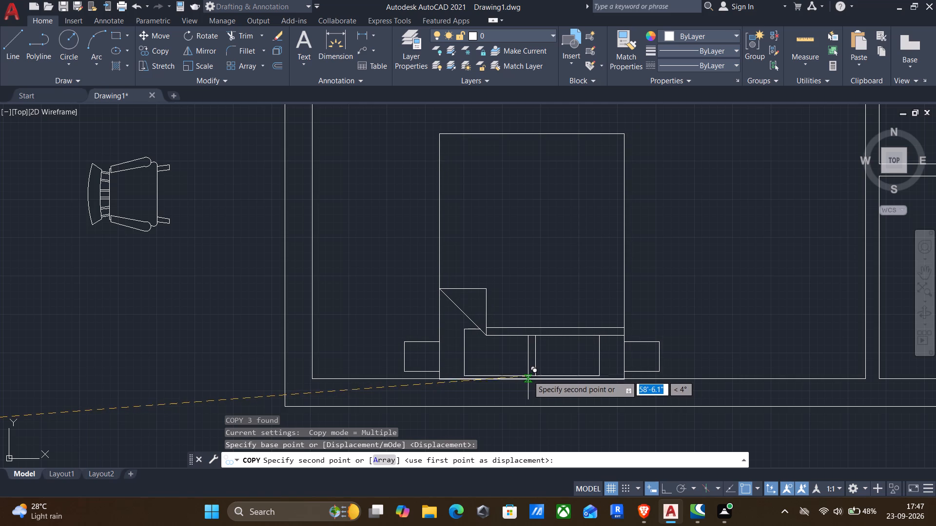
pyautogui.click(527, 375)
pyautogui.scroll(-1, 522, 375)
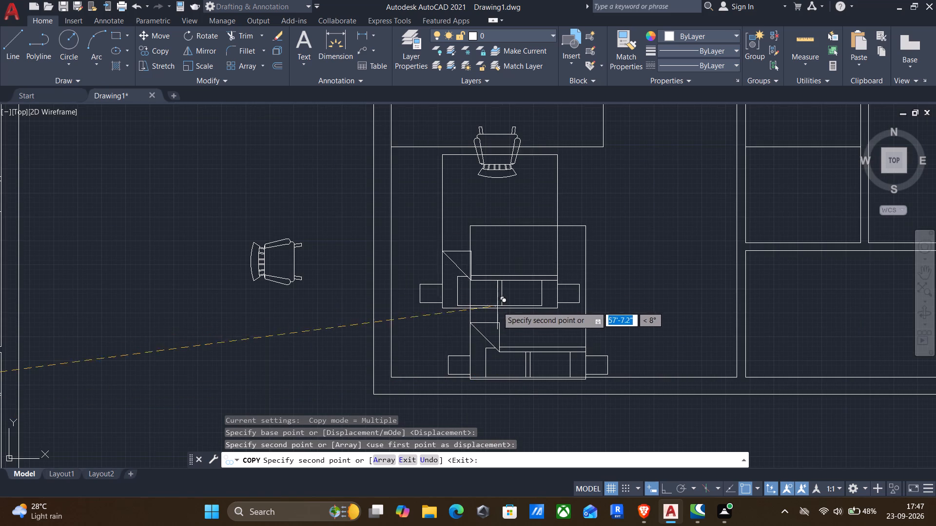
pyautogui.press('Escape')
# Move the copied bed and side tables slightly north so the bed's head meets the south wall's inner line.
pyautogui.moveTo(443, 200); pyautogui.dragTo(446, 209)
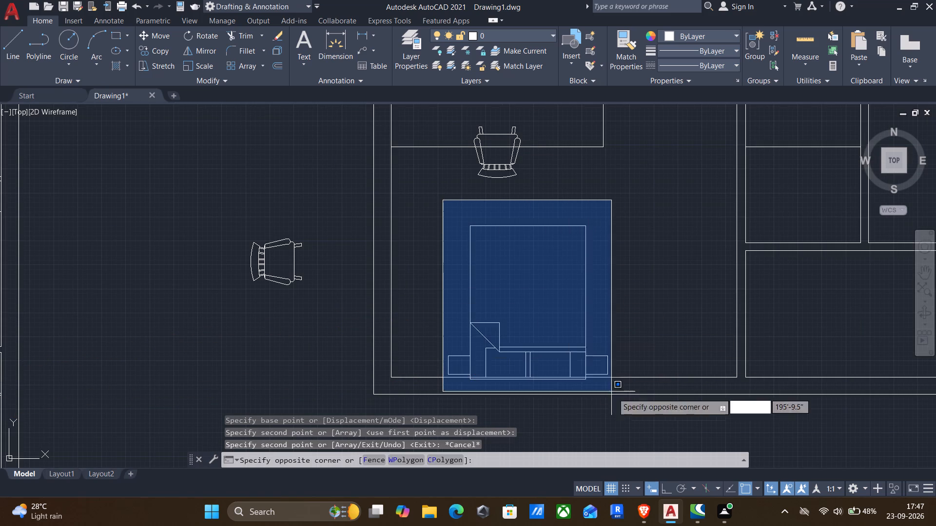
pyautogui.click(636, 387)
pyautogui.press('m')
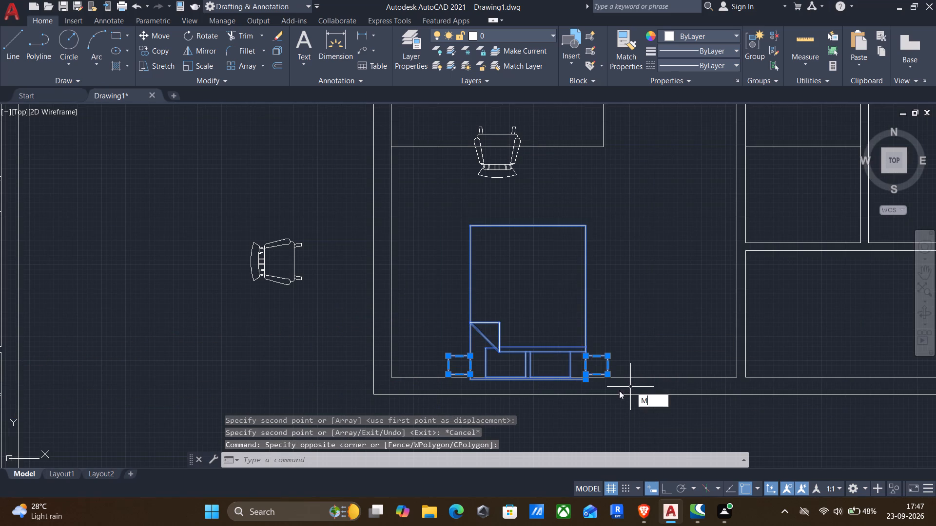
pyautogui.press('Return')
pyautogui.scroll(3, 540, 392)
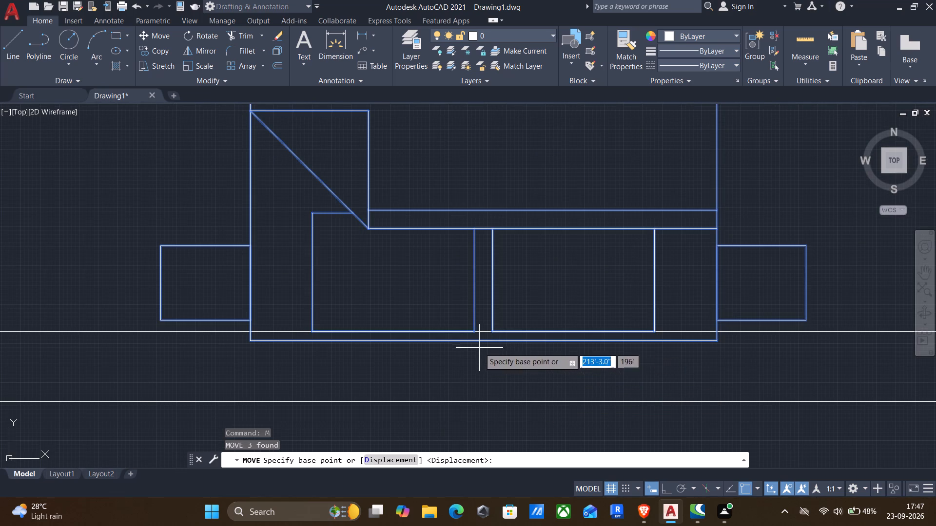
pyautogui.click(477, 345)
pyautogui.click(479, 335)
# Copy the two-seat sofa and round side table from the furnished plan's southwest bedroom to the east wall of the extension's southwest room.
pyautogui.scroll(-4, 479, 343)
pyautogui.moveTo(492, 352); pyautogui.dragTo(562, 350, button='middle')
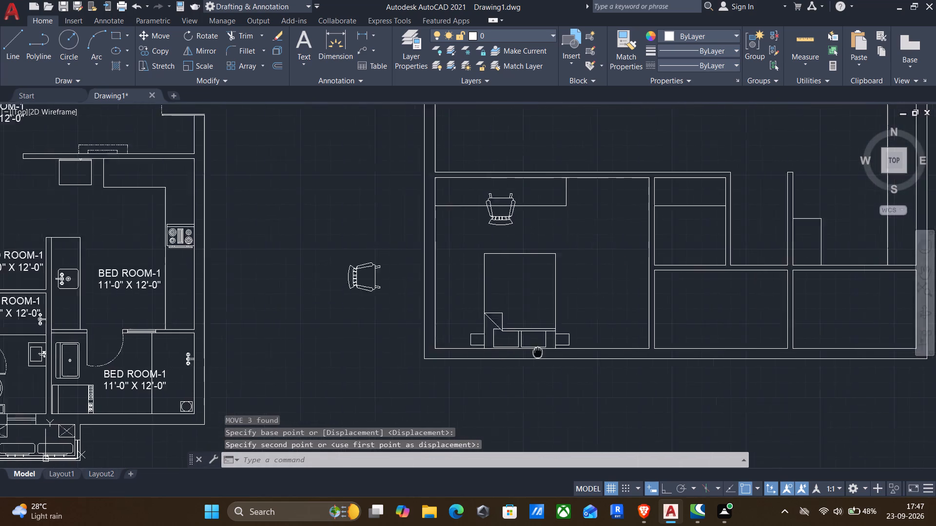
pyautogui.moveTo(562, 350); pyautogui.dragTo(734, 346, button='middle')
pyautogui.scroll(-3, 736, 345)
pyautogui.scroll(4, 569, 334)
pyautogui.moveTo(497, 351); pyautogui.dragTo(563, 275, button='middle')
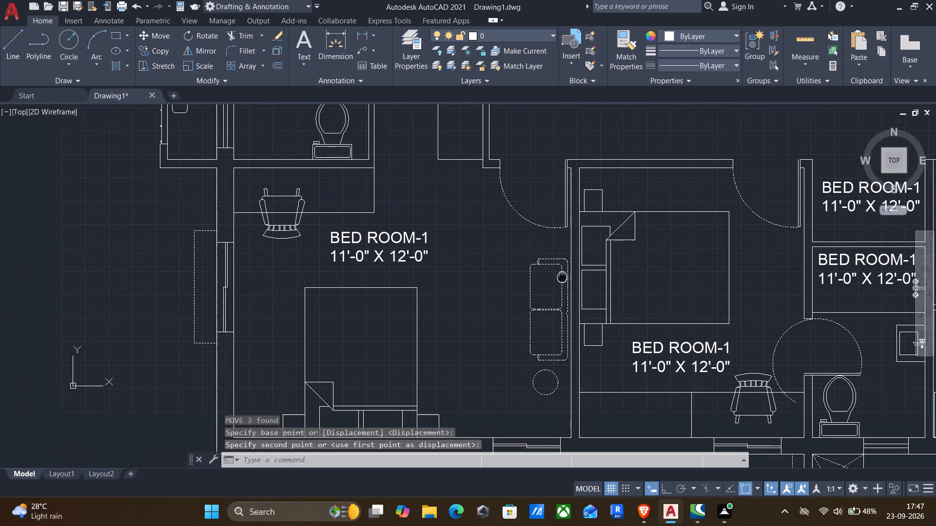
pyautogui.moveTo(563, 275); pyautogui.dragTo(567, 269, button='middle')
pyautogui.click(494, 226)
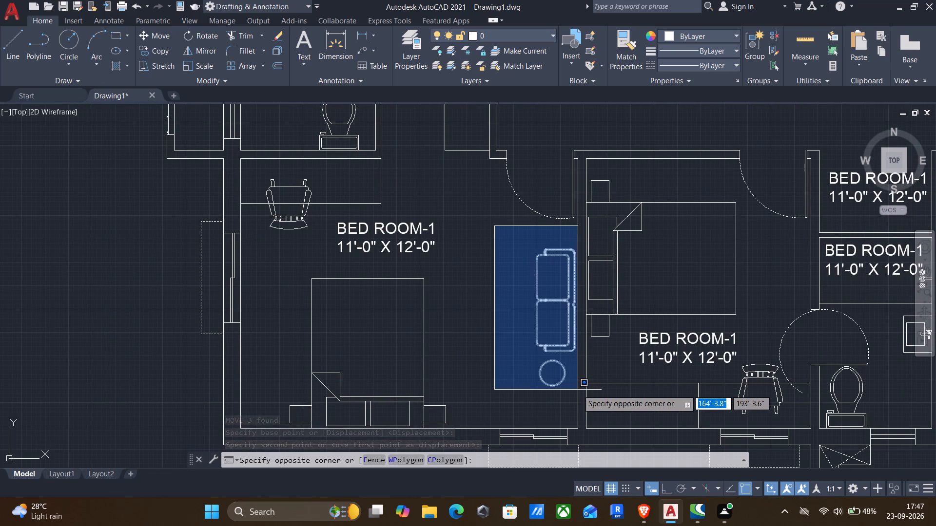
pyautogui.click(578, 390)
pyautogui.press('c')
pyautogui.press('o')
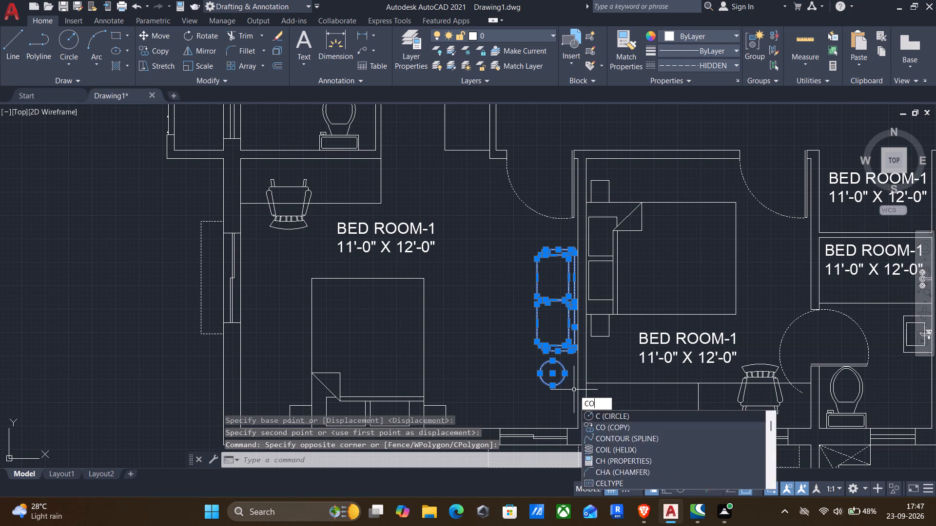
pyautogui.press('Return')
pyautogui.click(576, 254)
pyautogui.scroll(-2, 583, 278)
pyautogui.moveTo(629, 301); pyautogui.dragTo(313, 244, button='middle')
pyautogui.moveTo(731, 206); pyautogui.dragTo(732, 206, button='middle')
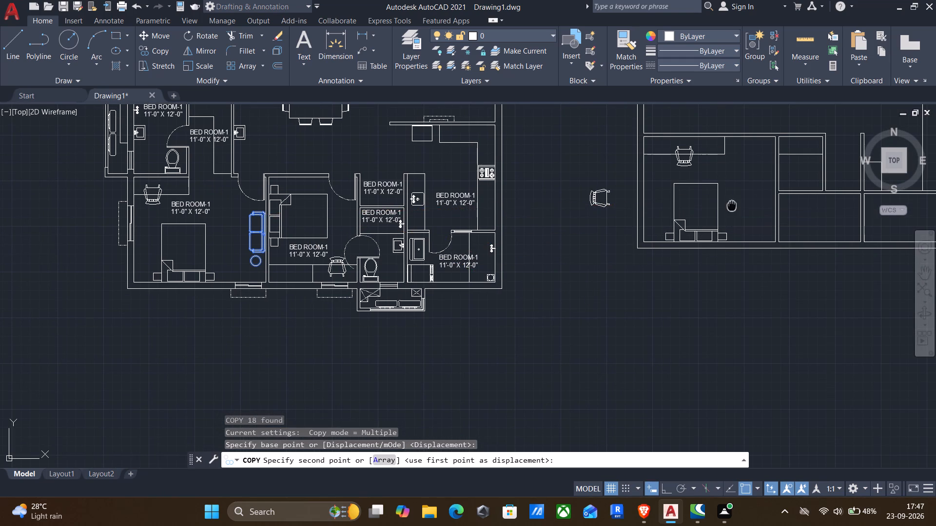
pyautogui.moveTo(732, 206); pyautogui.dragTo(663, 283, button='middle')
pyautogui.scroll(2, 697, 260)
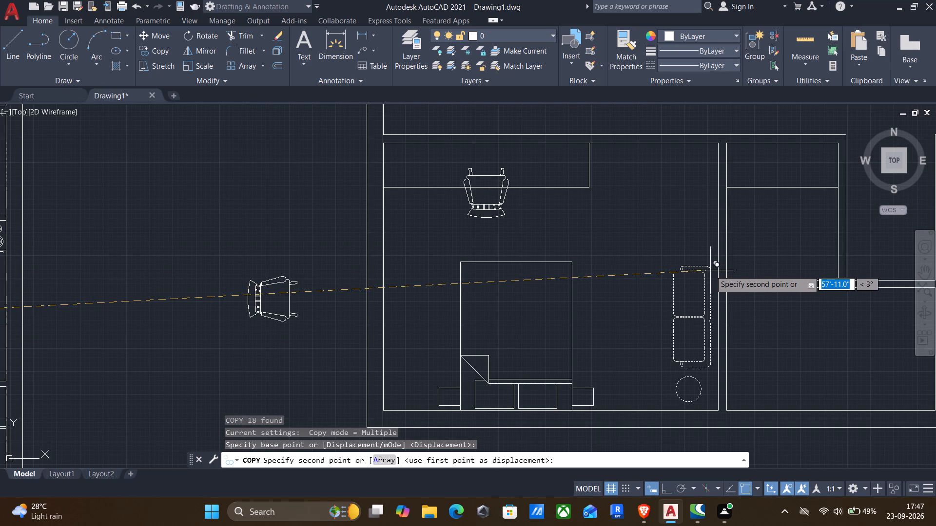
pyautogui.click(712, 270)
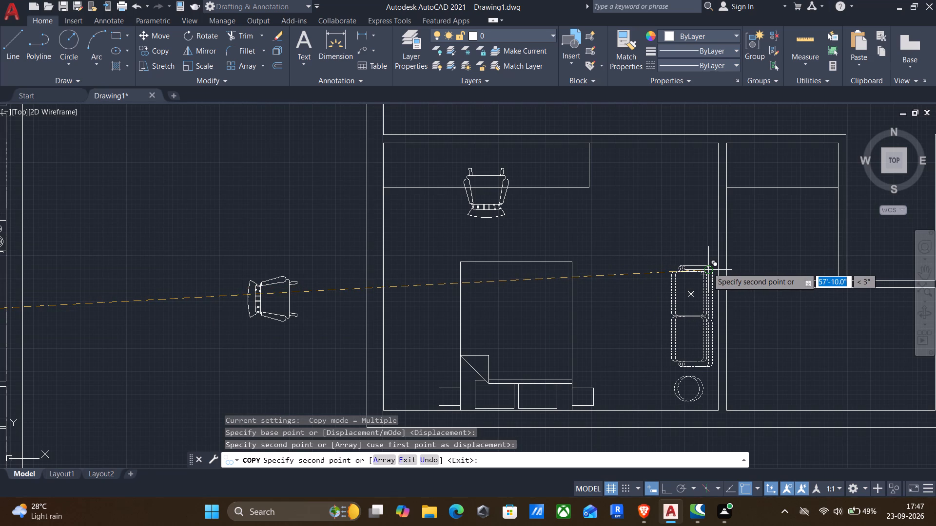
pyautogui.press('Escape')
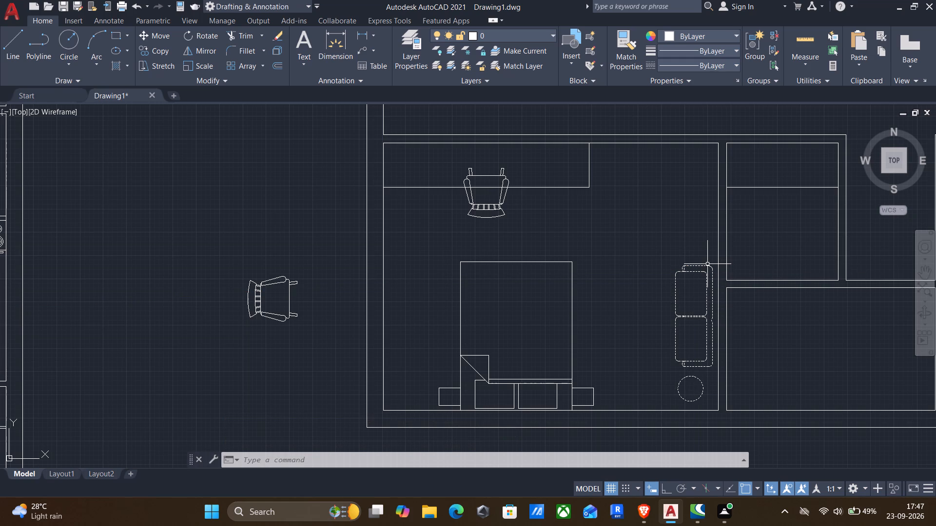
# Copy the toilet from the furnished plan's south bathroom to the south wall of the small room east of the extension's southwest room.
pyautogui.moveTo(712, 285); pyautogui.dragTo(704, 270, button='middle')
pyautogui.scroll(-1, 676, 288)
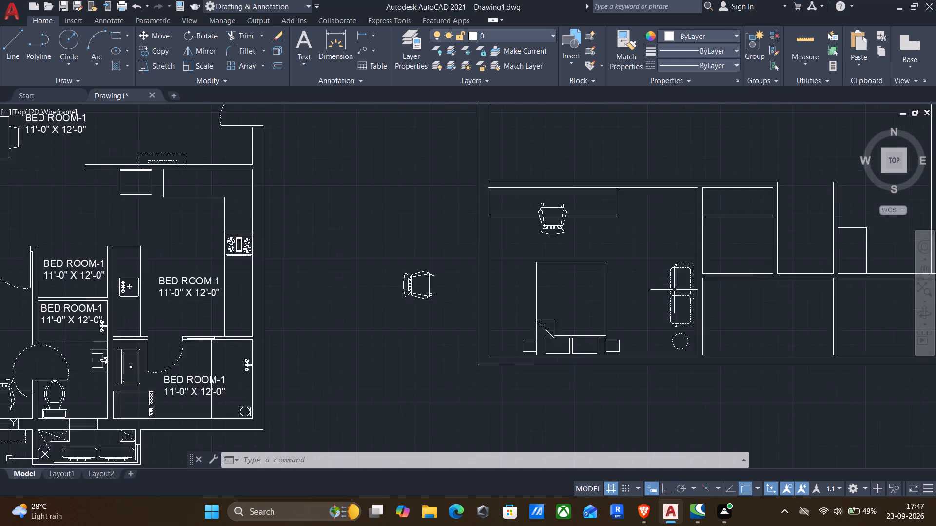
pyautogui.scroll(-1, 674, 290)
pyautogui.moveTo(621, 328); pyautogui.dragTo(767, 297, button='middle')
pyautogui.click(433, 324)
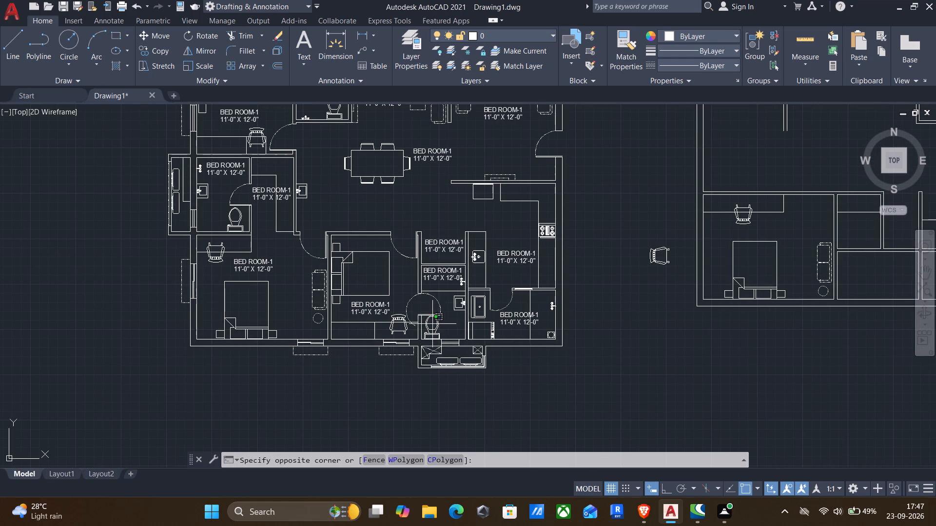
pyautogui.click(434, 337)
pyautogui.click(434, 337)
pyautogui.click(429, 332)
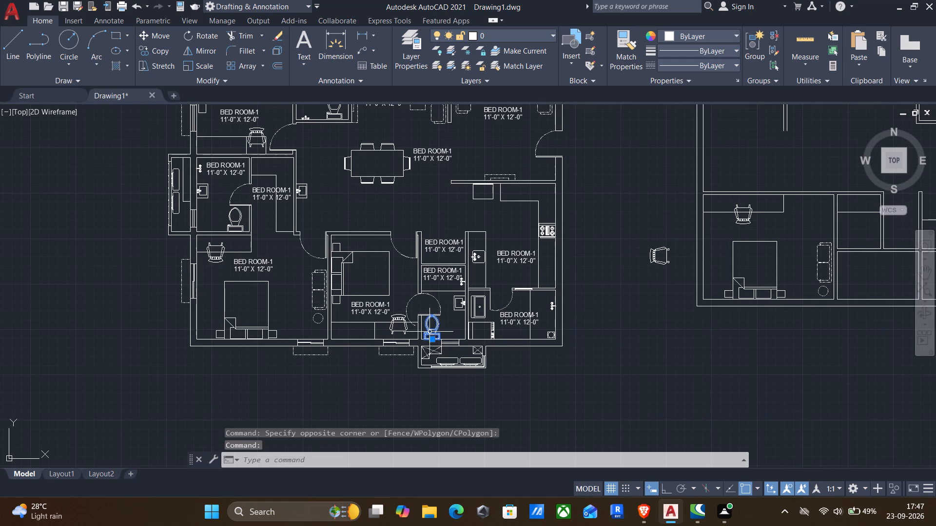
pyautogui.press('c')
pyautogui.press('o')
pyautogui.press('Return')
pyautogui.scroll(3, 431, 343)
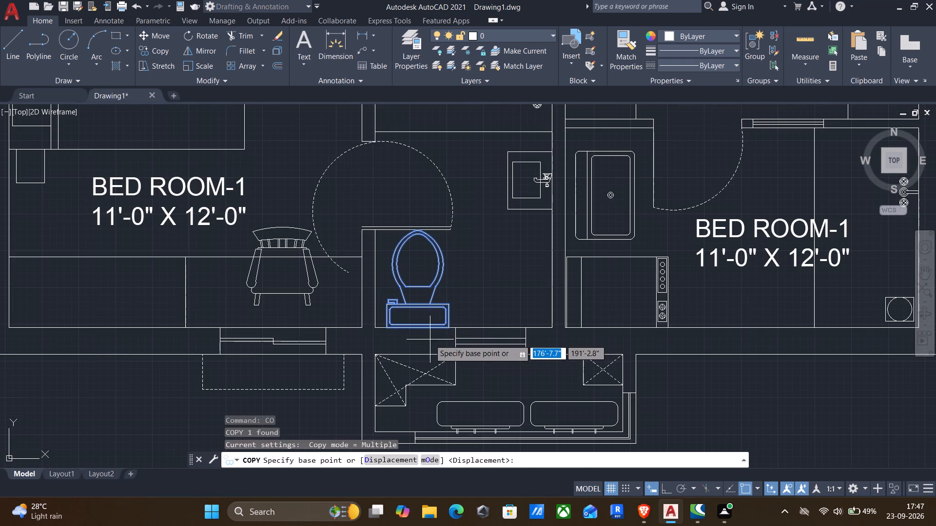
pyautogui.click(413, 330)
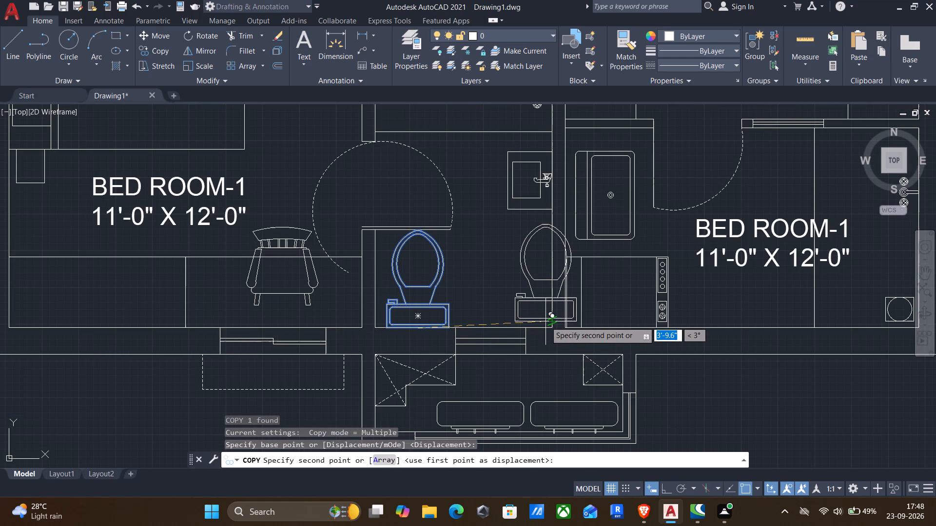
pyautogui.moveTo(575, 333); pyautogui.dragTo(173, 314, button='middle')
pyautogui.scroll(-2, 458, 334)
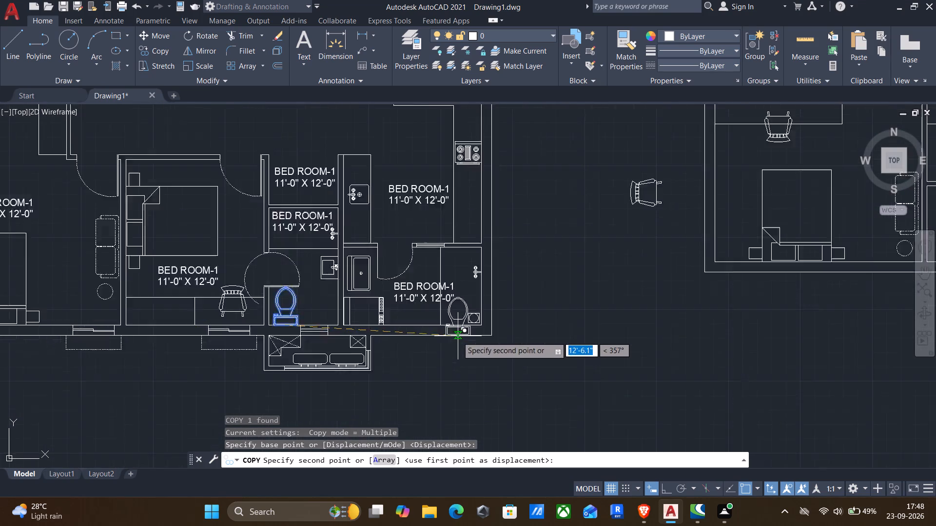
pyautogui.scroll(-1, 457, 337)
pyautogui.moveTo(622, 362); pyautogui.dragTo(347, 367, button='middle')
pyautogui.scroll(4, 536, 294)
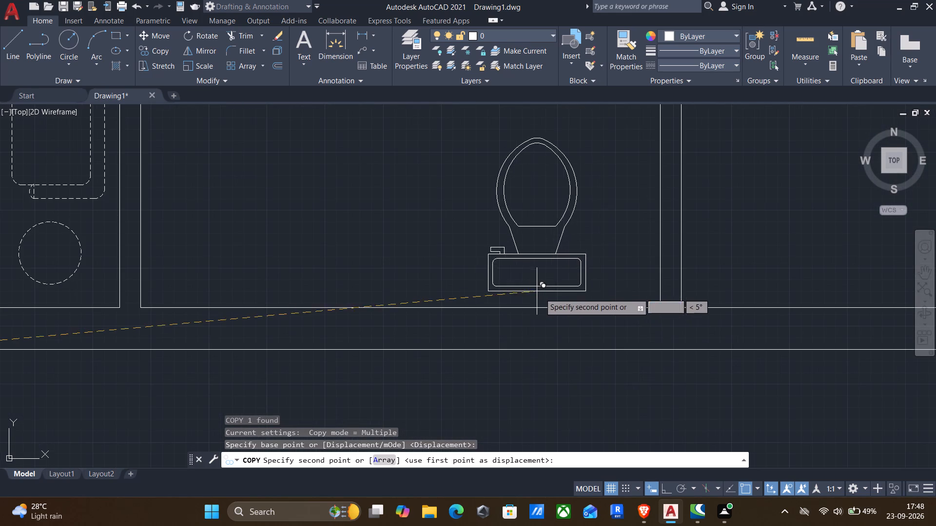
pyautogui.click(583, 309)
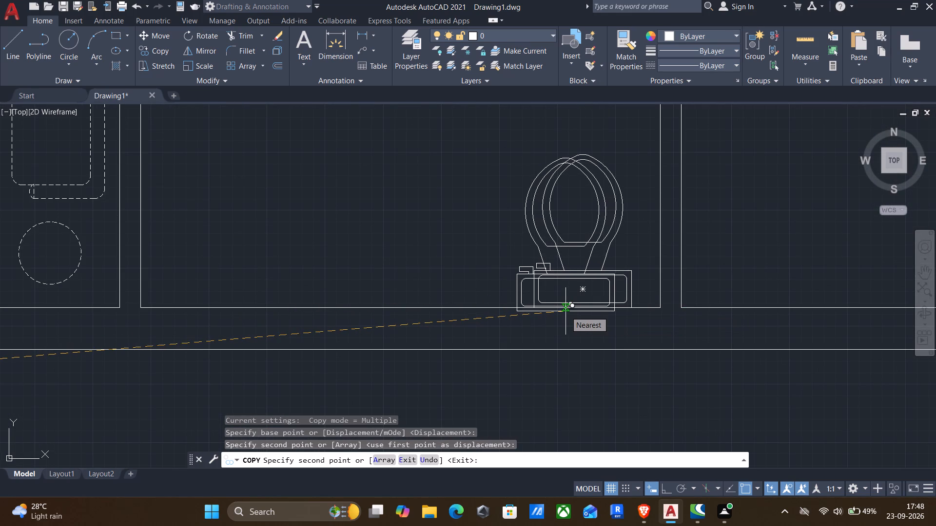
# Place a second toilet copy at the midpoint of the south wall in the small room on the extension's east side.
pyautogui.scroll(-2, 565, 311)
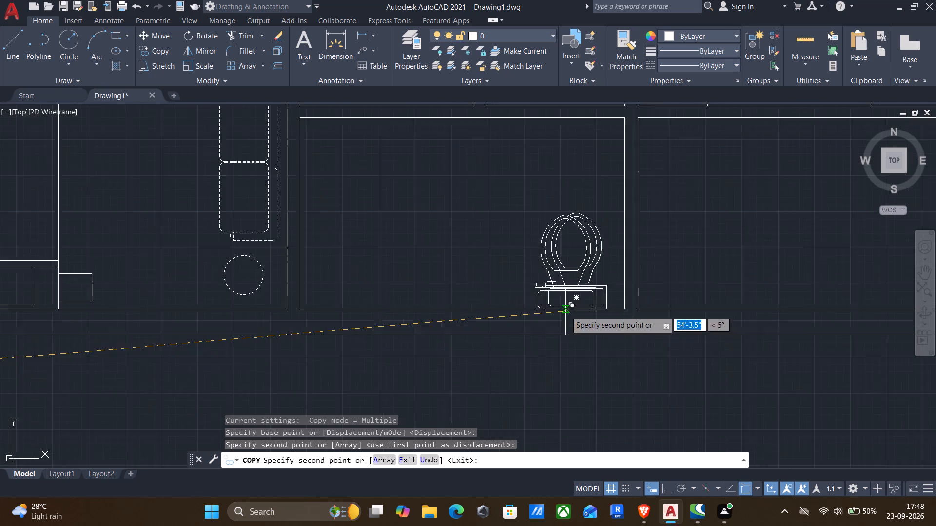
pyautogui.moveTo(580, 292); pyautogui.dragTo(526, 462, button='middle')
pyautogui.scroll(-1, 594, 361)
pyautogui.moveTo(602, 293); pyautogui.dragTo(585, 435, button='middle')
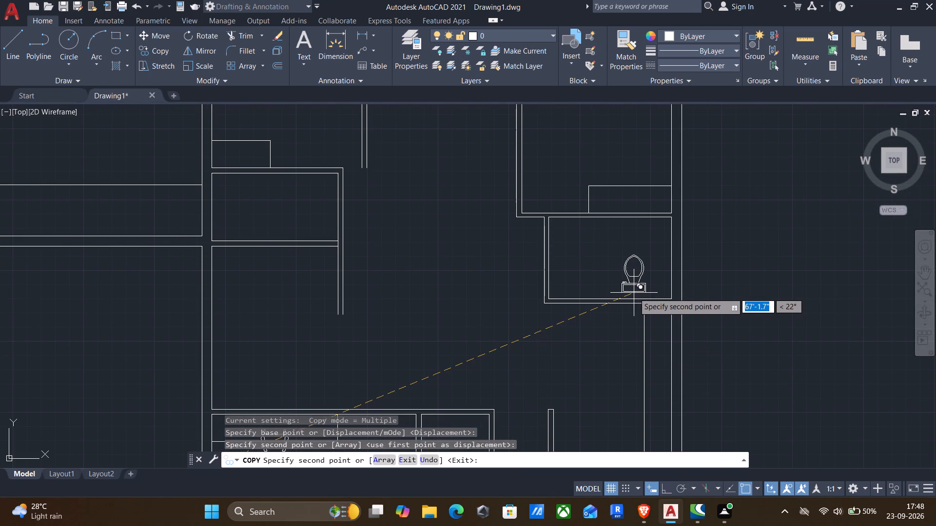
pyautogui.scroll(1, 634, 293)
pyautogui.click(591, 300)
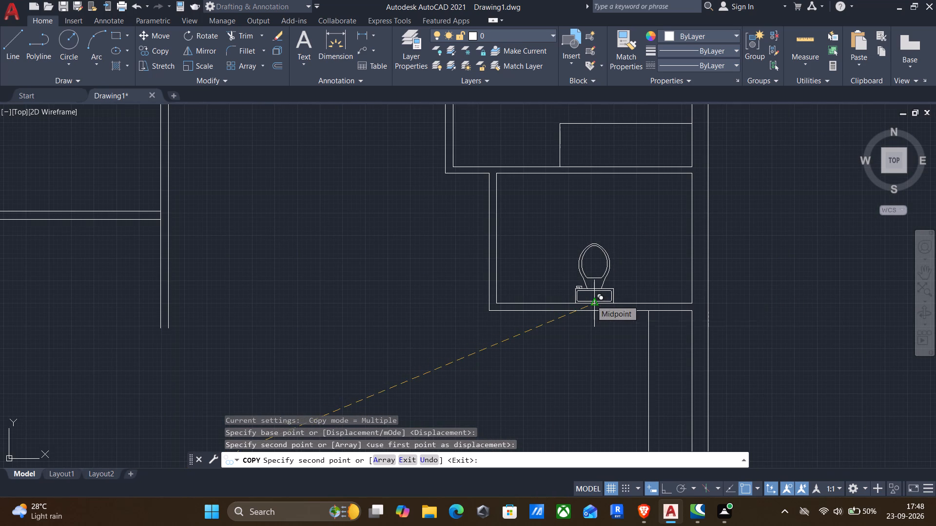
# Place a third toilet copy on the south wall of the small room on the extension's west side and finish copying.
pyautogui.scroll(-1, 536, 291)
pyautogui.moveTo(536, 289); pyautogui.dragTo(863, 328, button='middle')
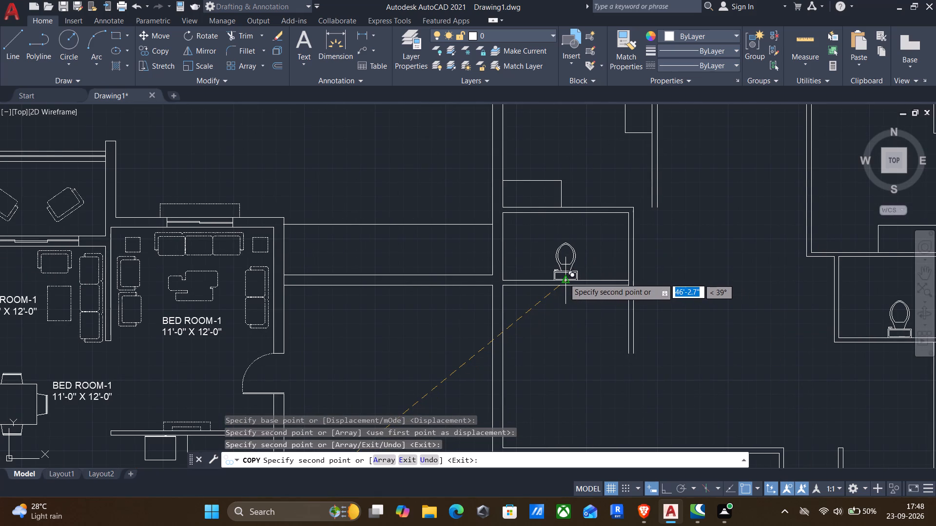
pyautogui.click(564, 278)
pyautogui.moveTo(583, 304); pyautogui.dragTo(758, 277, button='middle')
pyautogui.press('Escape')
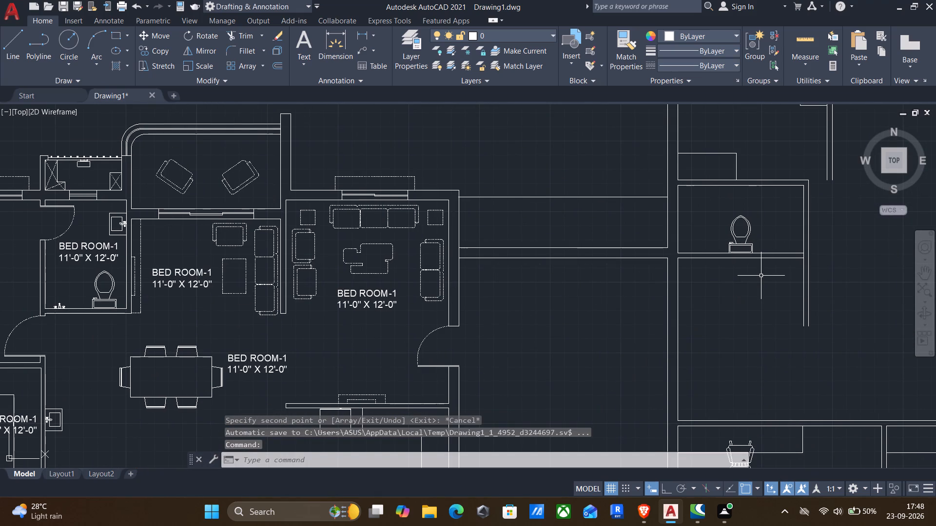
# Copy the washbasin beside the furnished plan's dining area to the outer face of the extension's west toilet room's east wall.
pyautogui.scroll(-1, 751, 321)
pyautogui.moveTo(750, 324); pyautogui.dragTo(810, 234, button='middle')
pyautogui.scroll(-1, 754, 309)
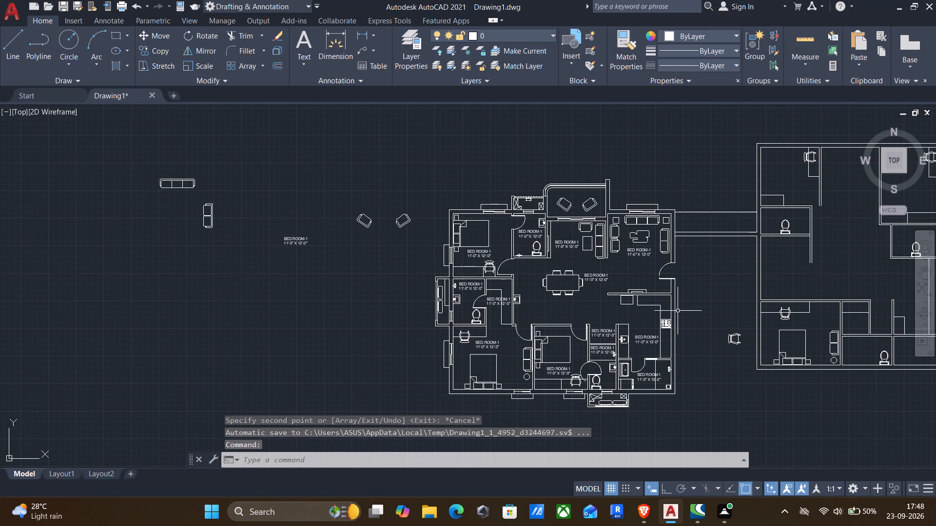
pyautogui.scroll(2, 504, 303)
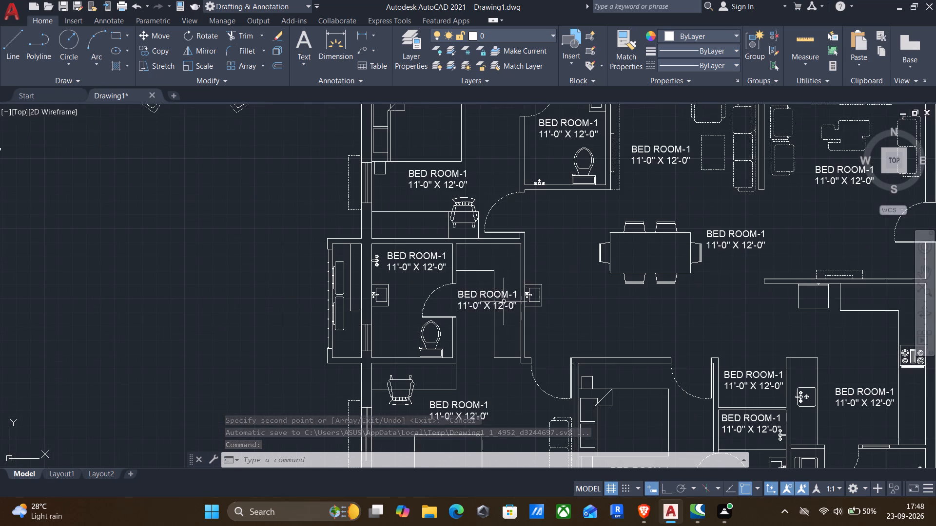
pyautogui.click(504, 271)
pyautogui.click(585, 334)
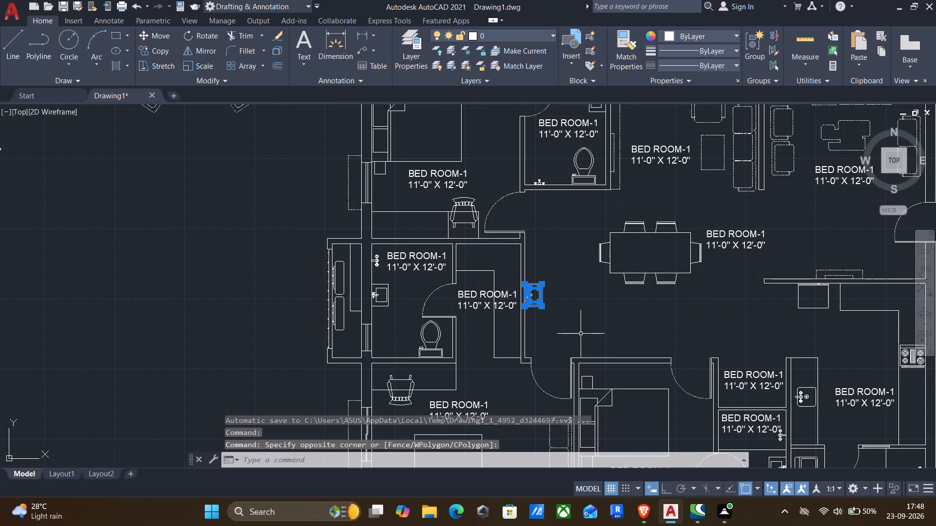
pyautogui.press('c')
pyautogui.press('o')
pyautogui.press('Return')
pyautogui.scroll(3, 525, 305)
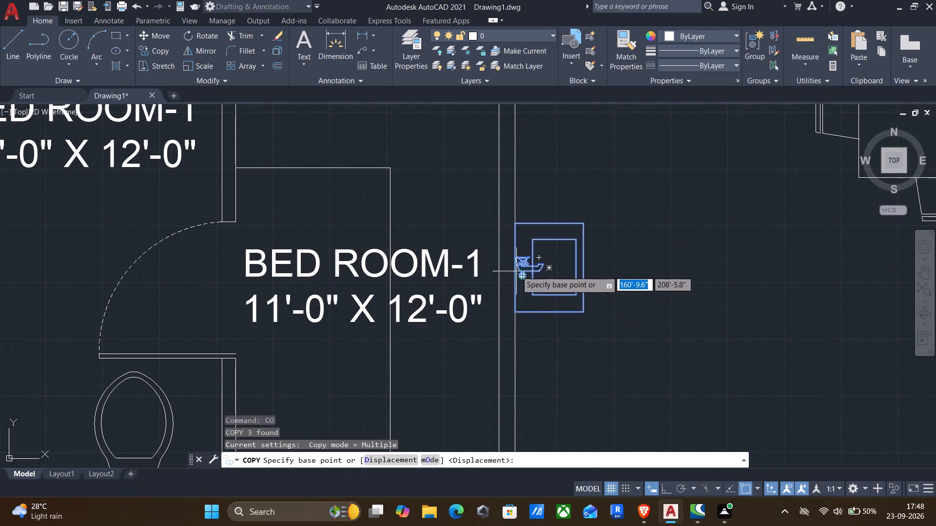
pyautogui.click(509, 263)
pyautogui.scroll(-2, 529, 284)
pyautogui.moveTo(588, 269); pyautogui.dragTo(298, 355, button='middle')
pyautogui.scroll(-3, 332, 340)
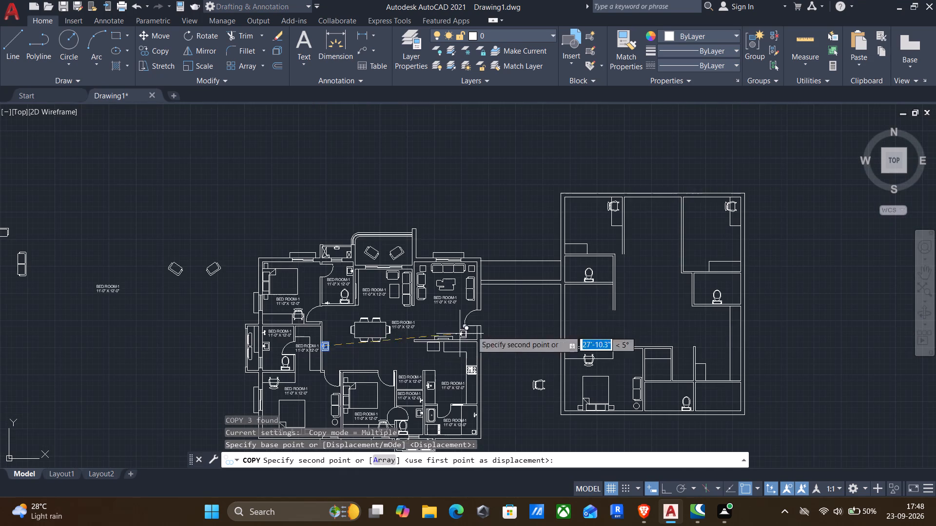
pyautogui.scroll(3, 613, 272)
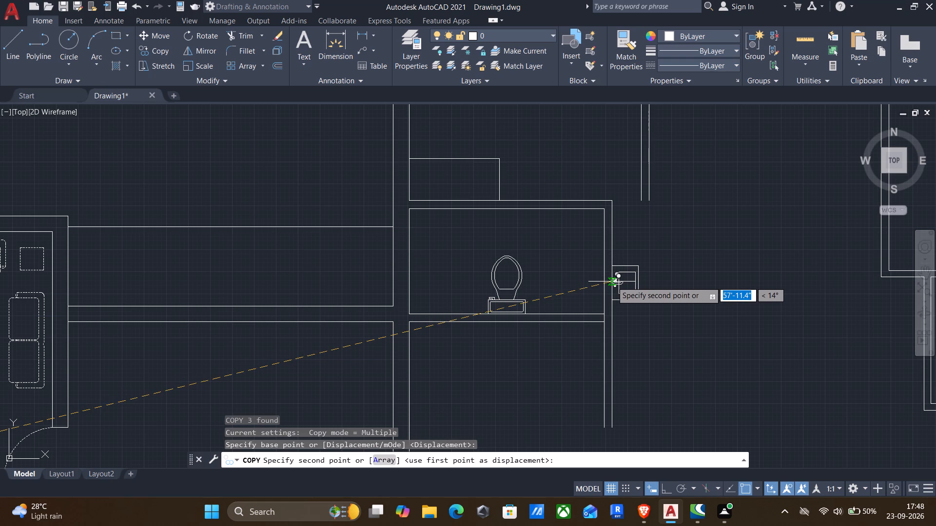
pyautogui.click(612, 282)
pyautogui.press('Return')
# Copy the washbasin from the furnished plan's south bathroom to the empty area south of the extension's southwest room.
pyautogui.scroll(-2, 610, 312)
pyautogui.moveTo(616, 315); pyautogui.dragTo(704, 257, button='middle')
pyautogui.moveTo(633, 327); pyautogui.dragTo(652, 184, button='middle')
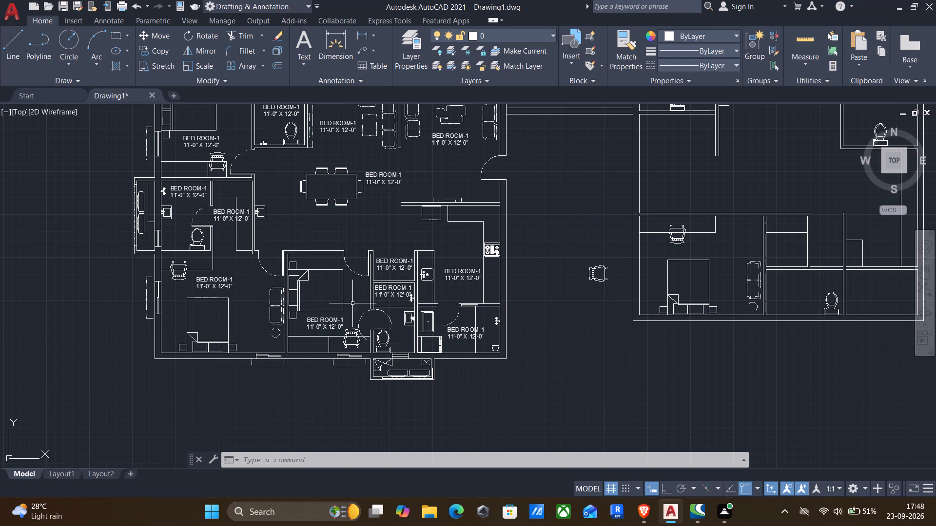
pyautogui.moveTo(347, 283); pyautogui.dragTo(382, 394, button='middle')
pyautogui.moveTo(359, 378); pyautogui.dragTo(363, 373, button='middle')
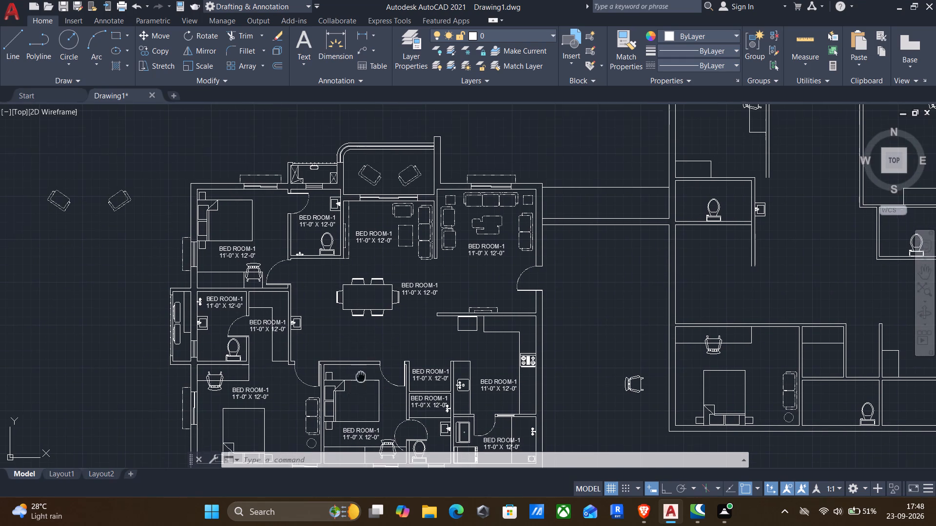
pyautogui.moveTo(363, 373); pyautogui.dragTo(384, 347, button='middle')
pyautogui.moveTo(389, 341); pyautogui.dragTo(397, 264, button='middle')
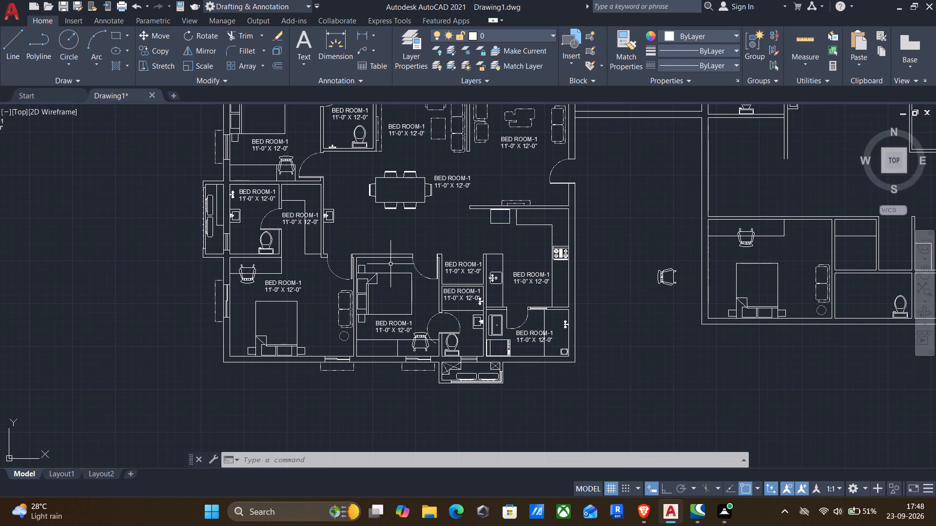
pyautogui.scroll(3, 484, 301)
pyautogui.click(432, 333)
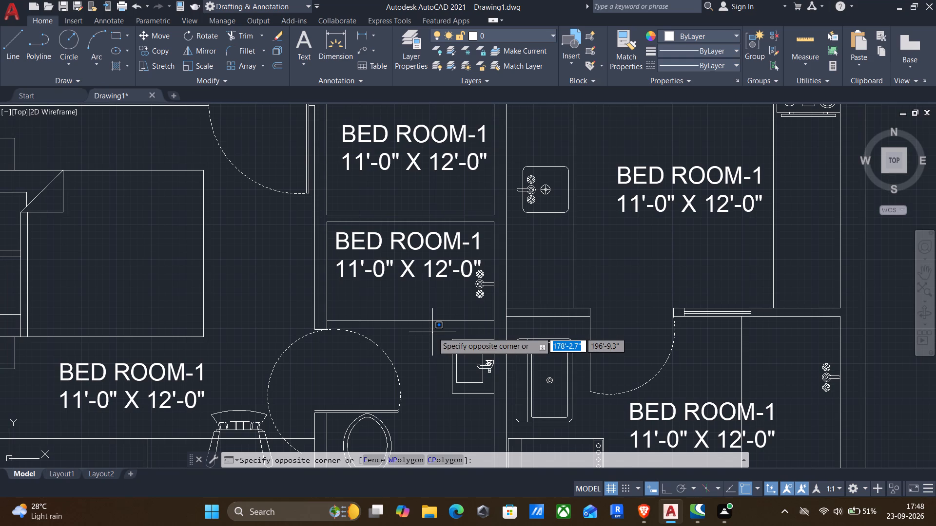
pyautogui.click(505, 410)
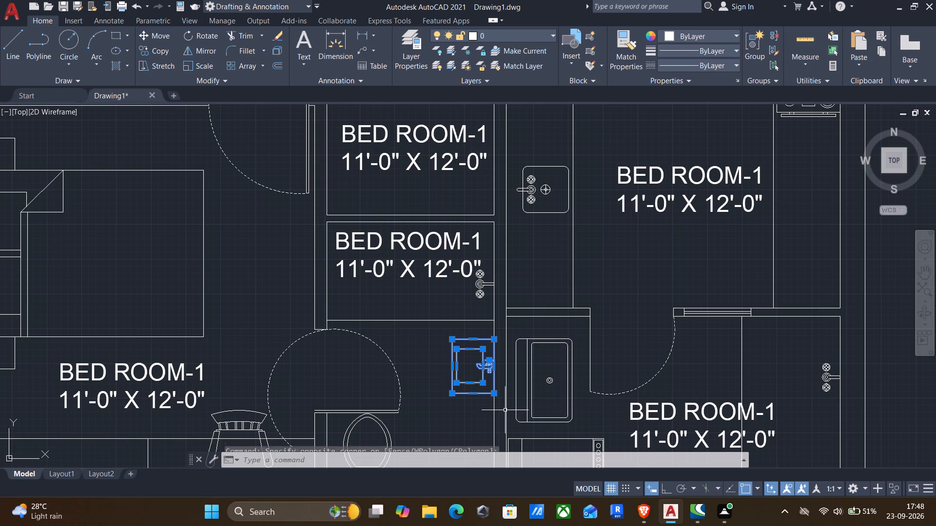
pyautogui.write('CO')
pyautogui.press('Return')
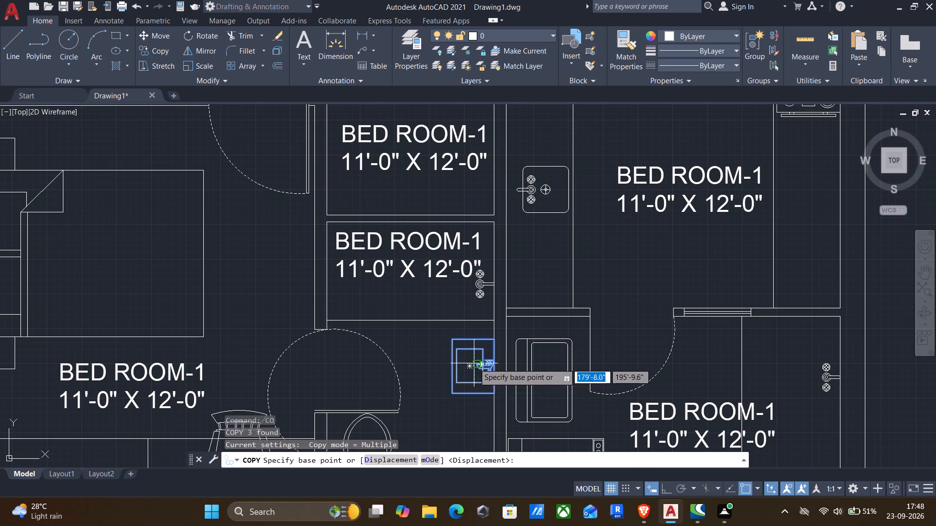
pyautogui.moveTo(475, 361); pyautogui.dragTo(506, 390)
pyautogui.scroll(-1, 631, 391)
pyautogui.moveTo(631, 391); pyautogui.dragTo(71, 180, button='middle')
pyautogui.click(664, 313)
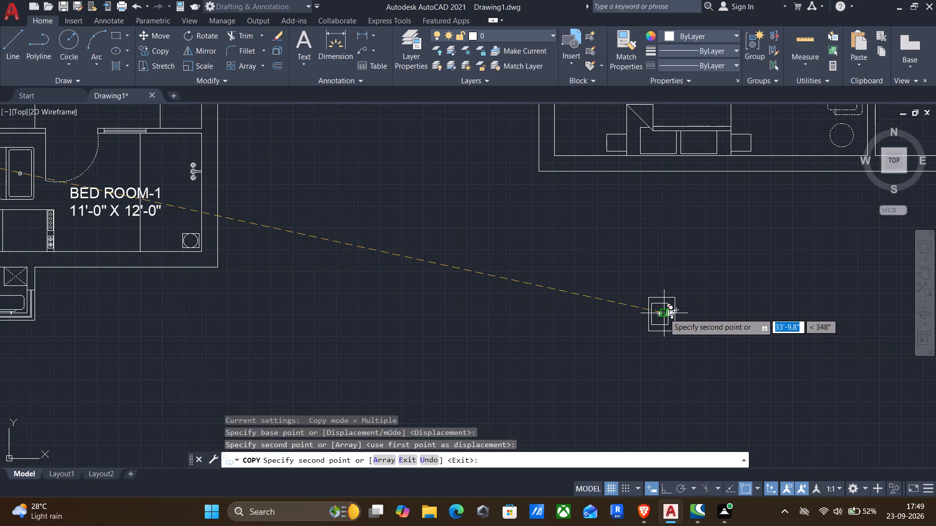
pyautogui.press('Escape')
# Rotate the washbasin copy south of the extension to 270° about its corner, so the tap side faces south.
pyautogui.moveTo(595, 261); pyautogui.dragTo(603, 272)
pyautogui.click(741, 398)
pyautogui.press('r')
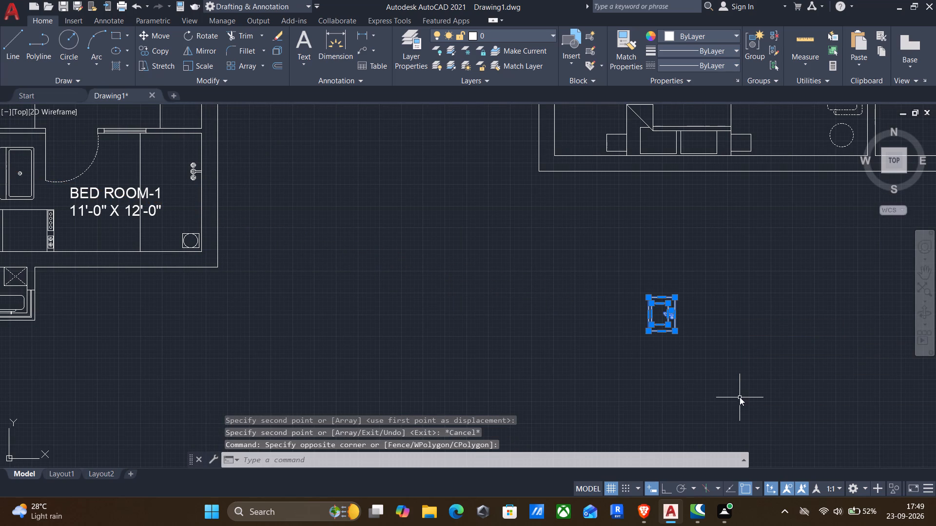
pyautogui.press('o')
pyautogui.press('Return')
pyautogui.moveTo(677, 296); pyautogui.dragTo(677, 307)
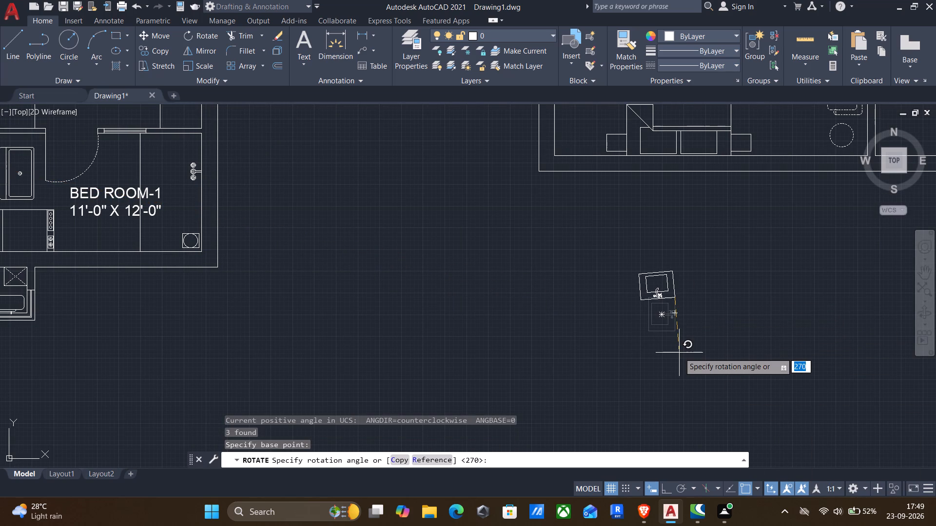
pyautogui.press('F8')
pyautogui.click(664, 370)
# Copy the rotated washbasin from its tap-side edge to the south wall of the extension's south toilet room, west of the toilet.
pyautogui.moveTo(573, 247); pyautogui.dragTo(575, 242)
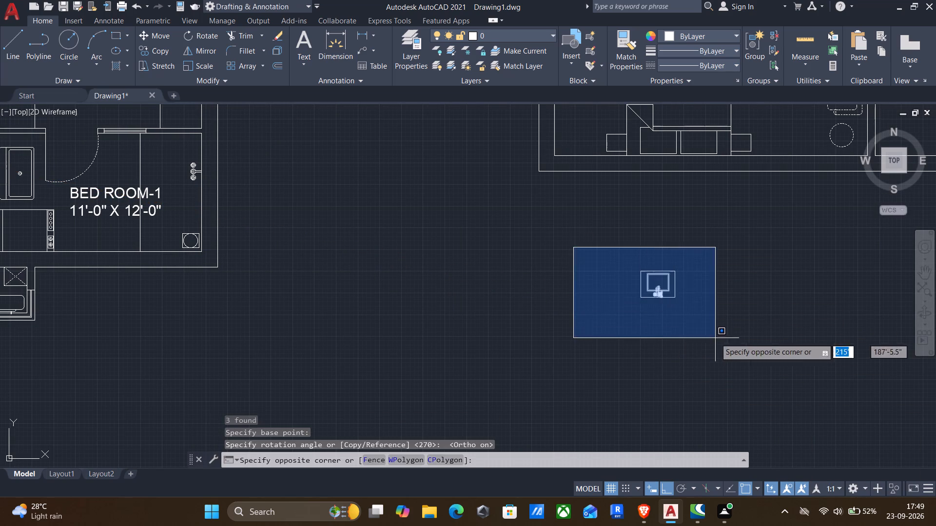
pyautogui.click(720, 341)
pyautogui.press('c')
pyautogui.press('o')
pyautogui.press('Return')
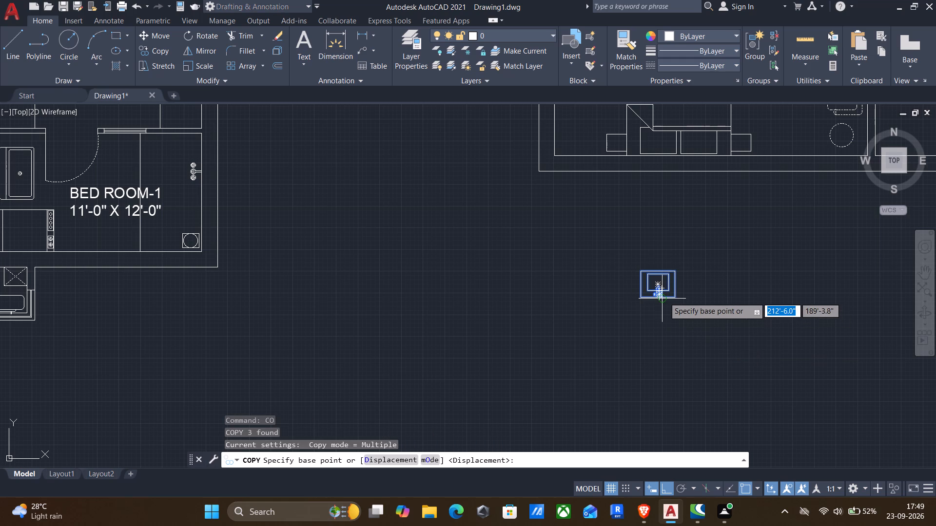
pyautogui.click(656, 304)
pyautogui.scroll(-3, 659, 304)
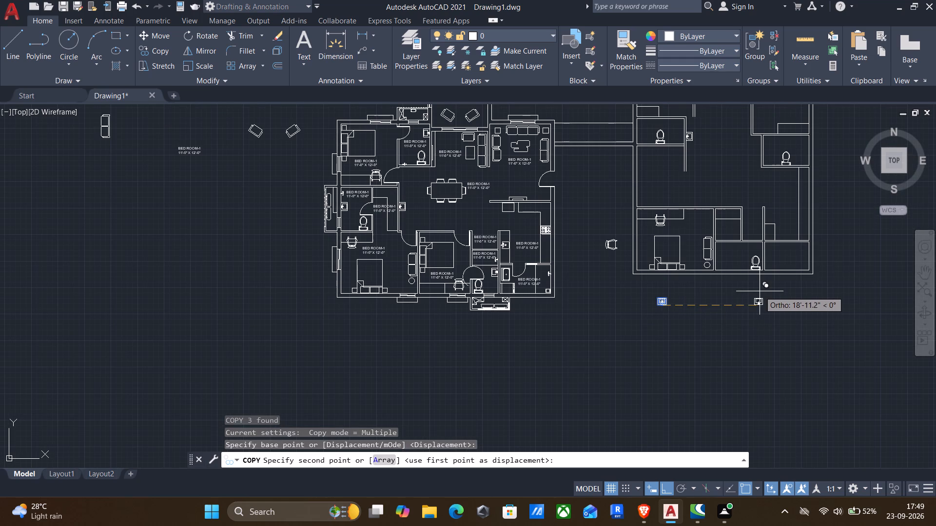
pyautogui.press('F8')
pyautogui.moveTo(753, 297); pyautogui.dragTo(701, 359, button='middle')
pyautogui.scroll(3, 697, 337)
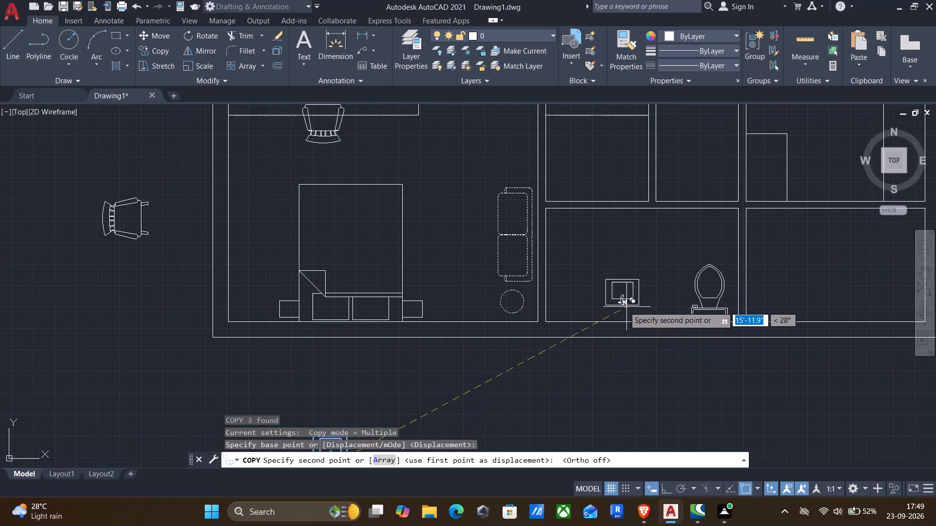
pyautogui.scroll(3, 609, 309)
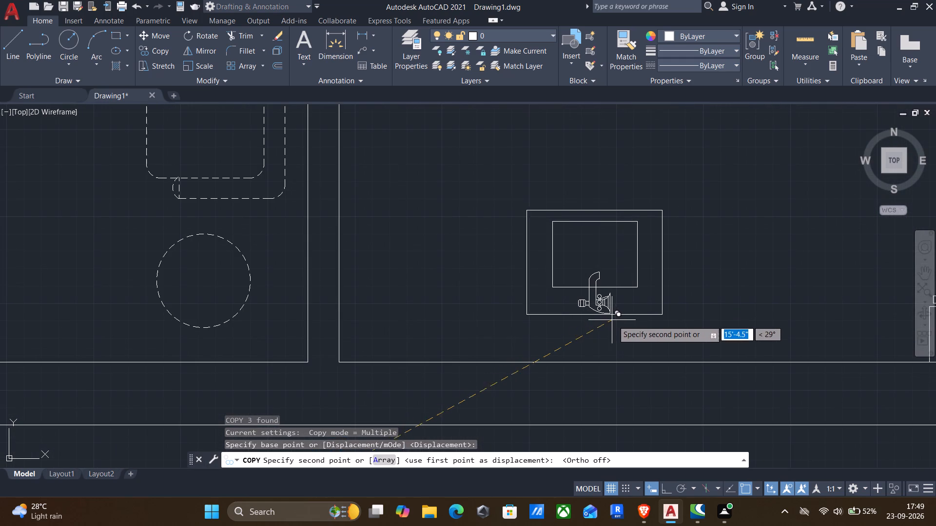
pyautogui.scroll(-3, 613, 321)
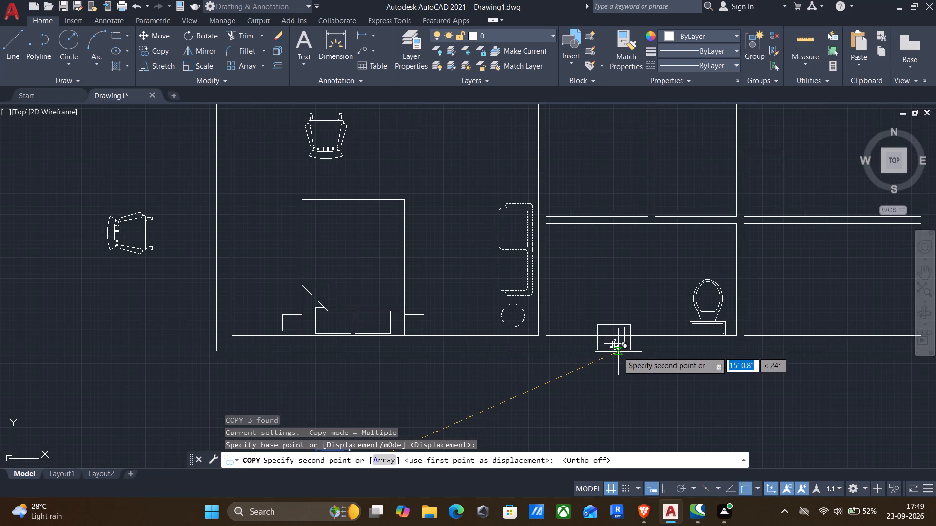
pyautogui.scroll(2, 618, 352)
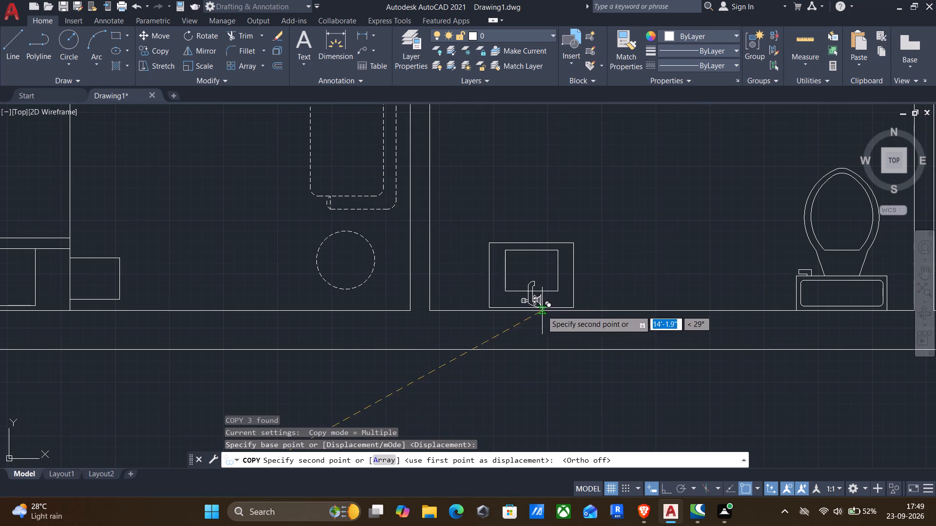
pyautogui.click(525, 311)
# Place a second washbasin copy on the south wall of the extension's east toilet room, west of the toilet.
pyautogui.scroll(-2, 527, 311)
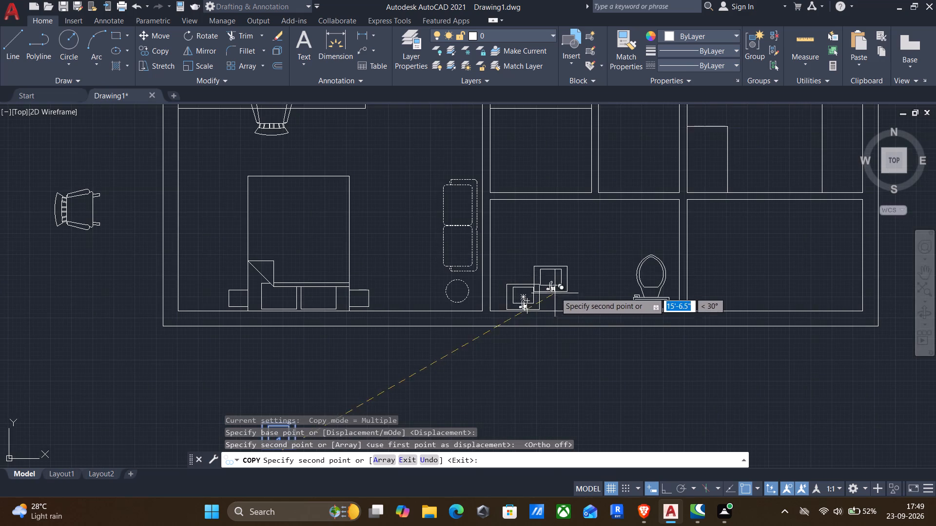
pyautogui.moveTo(558, 286); pyautogui.dragTo(547, 394, button='middle')
pyautogui.scroll(-3, 547, 391)
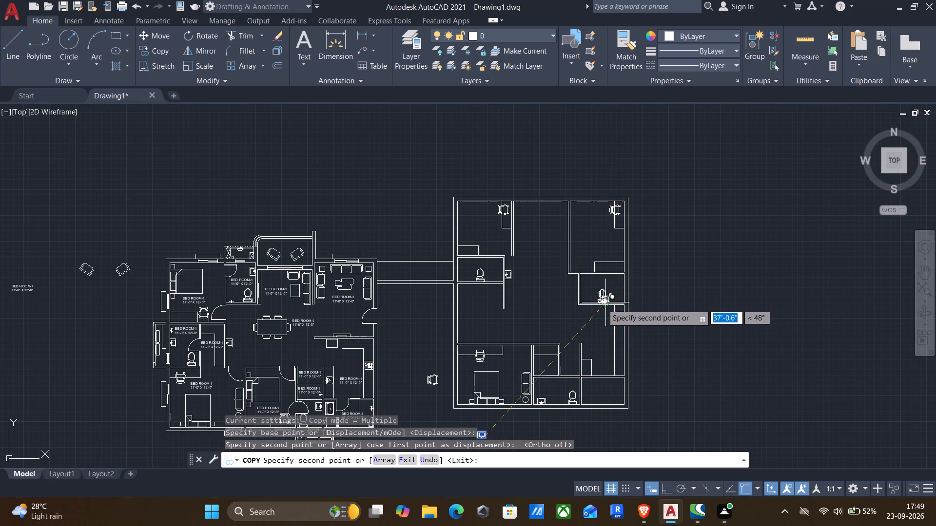
pyautogui.scroll(3, 600, 304)
pyautogui.scroll(3, 536, 300)
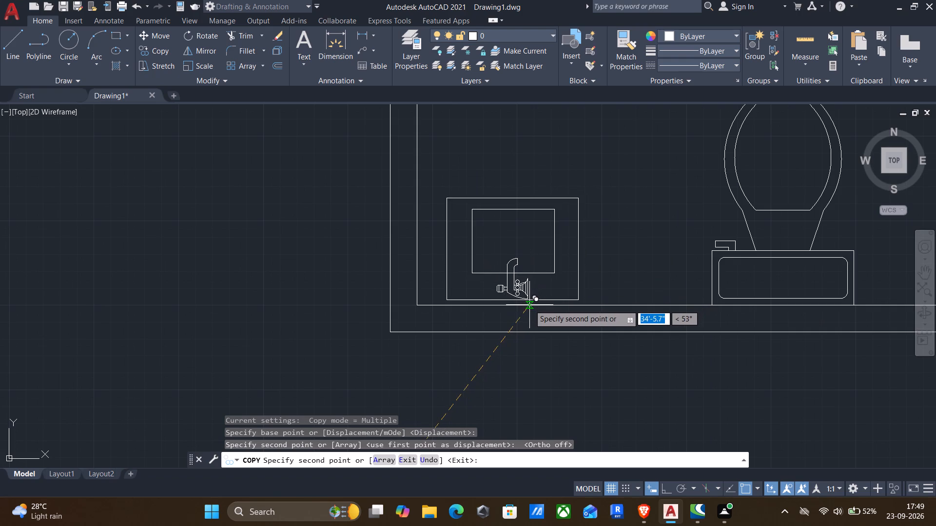
pyautogui.click(529, 305)
# Place a third washbasin copy on the south wall of the extension's west toilet room, east of the toilet, and finish copying.
pyautogui.scroll(-3, 522, 324)
pyautogui.moveTo(522, 353); pyautogui.dragTo(708, 315, button='middle')
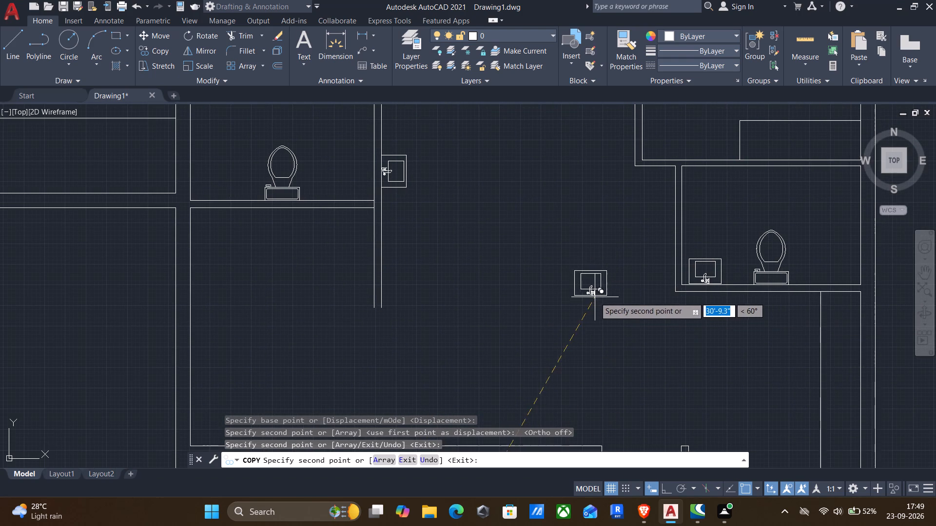
pyautogui.moveTo(592, 296); pyautogui.dragTo(691, 341, button='middle')
pyautogui.scroll(2, 454, 222)
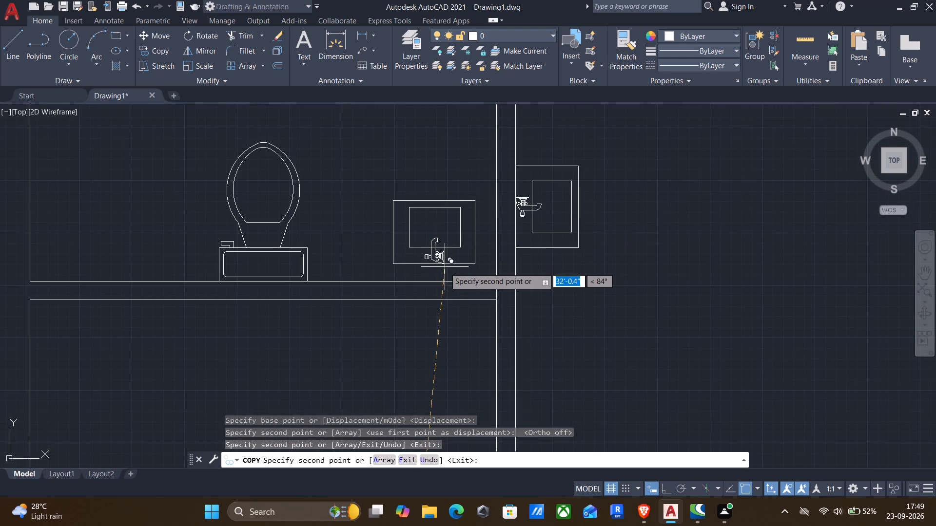
pyautogui.click(445, 283)
pyautogui.moveTo(446, 281); pyautogui.dragTo(537, 283, button='middle')
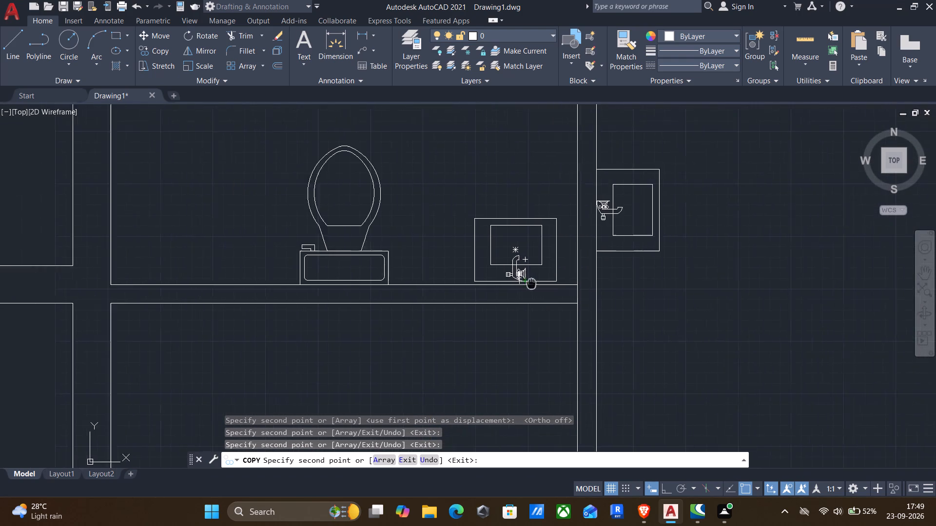
pyautogui.moveTo(537, 283); pyautogui.dragTo(546, 282, button='middle')
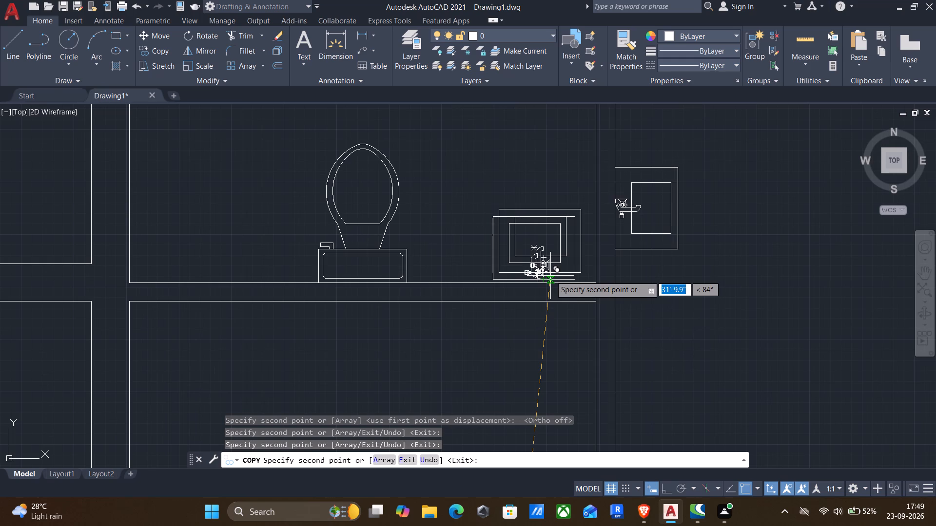
pyautogui.press('Escape')
pyautogui.press('`')
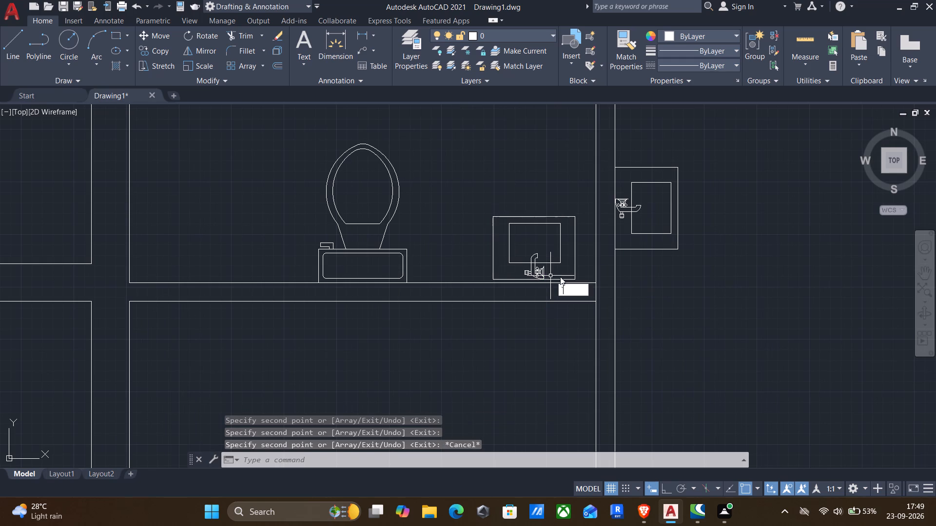
# Move the toilet in the extension's south toilet room westward along the south wall, closer to the washbasin.
pyautogui.moveTo(562, 282); pyautogui.dragTo(585, 212, button='middle')
pyautogui.scroll(-2, 585, 211)
pyautogui.moveTo(607, 306); pyautogui.dragTo(478, 153, button='middle')
pyautogui.scroll(-1, 528, 314)
pyautogui.moveTo(591, 407); pyautogui.dragTo(624, 262, button='middle')
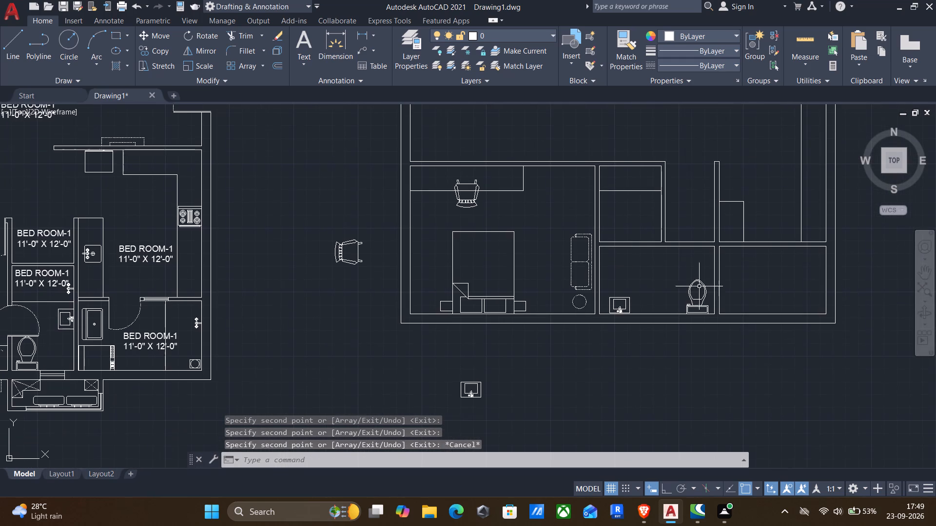
pyautogui.click(691, 295)
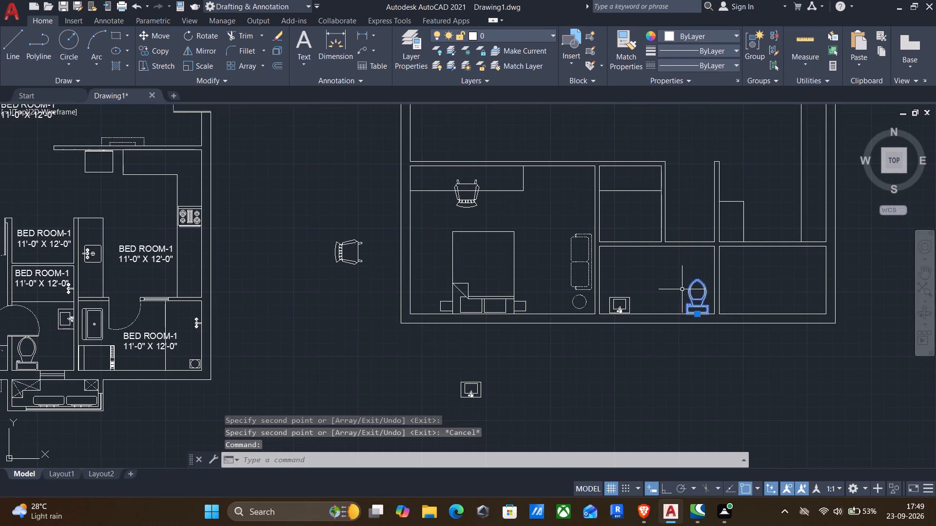
pyautogui.press('m')
pyautogui.press('Return')
pyautogui.scroll(3, 693, 317)
pyautogui.click(696, 310)
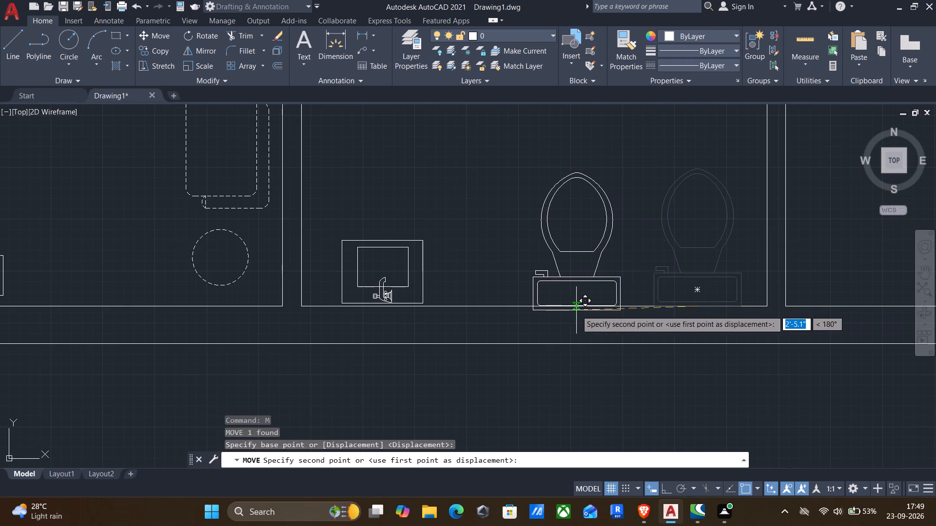
pyautogui.click(560, 304)
# Copy the tap set on the south wall of the furnished plan's north bathroom to the empty area east of the extension.
pyautogui.scroll(-1, 565, 322)
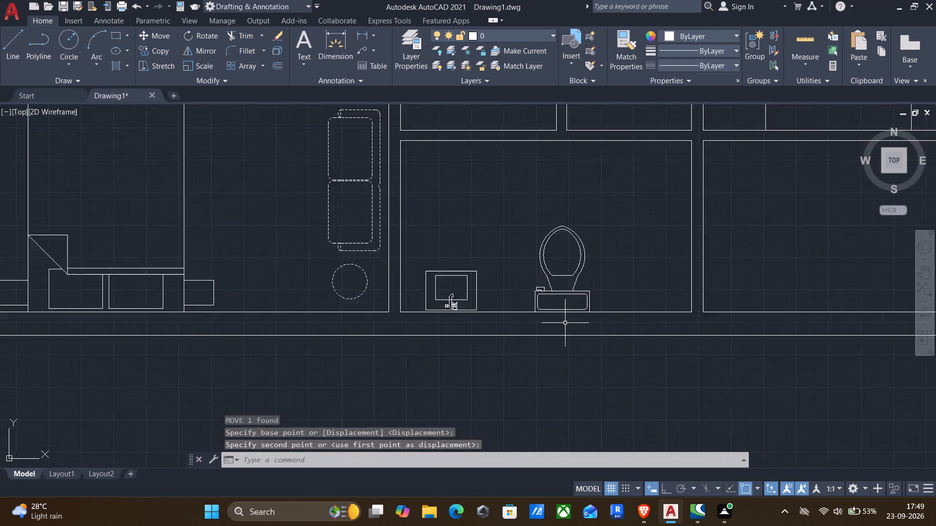
pyautogui.scroll(-1, 565, 323)
pyautogui.moveTo(569, 327); pyautogui.dragTo(602, 318, button='middle')
pyautogui.moveTo(609, 312); pyautogui.dragTo(635, 347, button='middle')
pyautogui.scroll(-2, 635, 347)
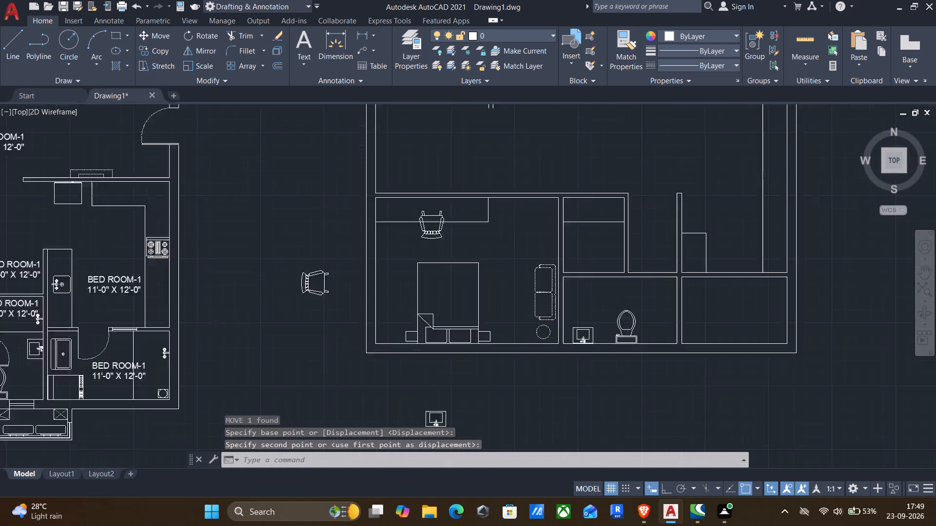
pyautogui.moveTo(218, 265); pyautogui.dragTo(357, 288, button='middle')
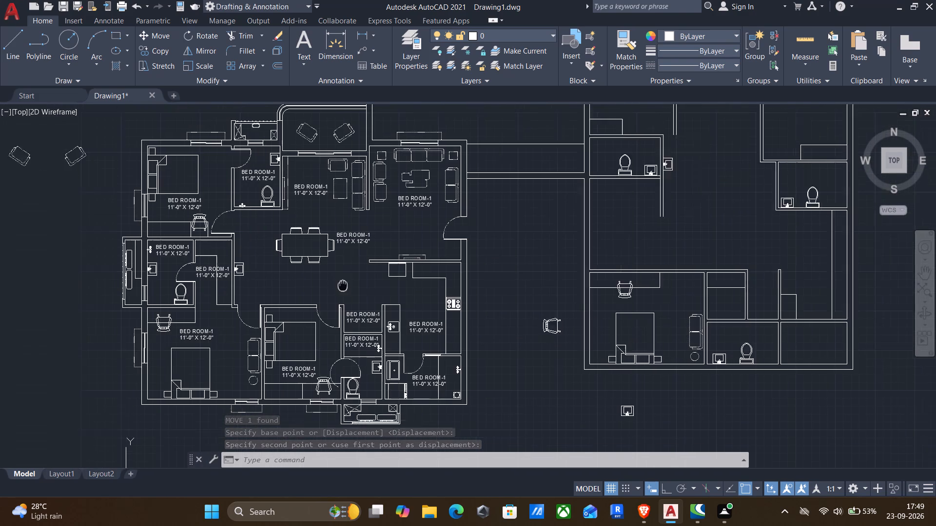
pyautogui.moveTo(357, 288); pyautogui.dragTo(375, 293, button='middle')
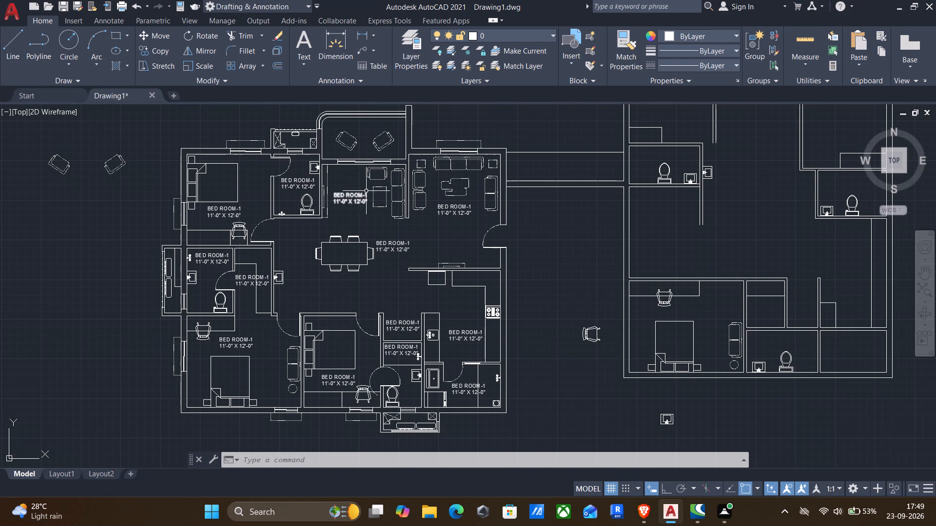
pyautogui.scroll(3, 284, 223)
pyautogui.click(248, 171)
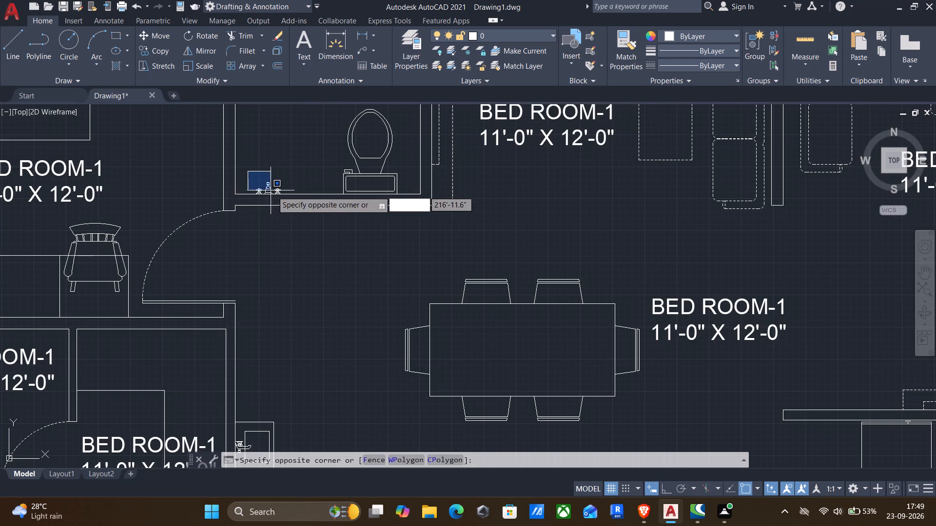
pyautogui.click(286, 204)
pyautogui.press('c')
pyautogui.press('o')
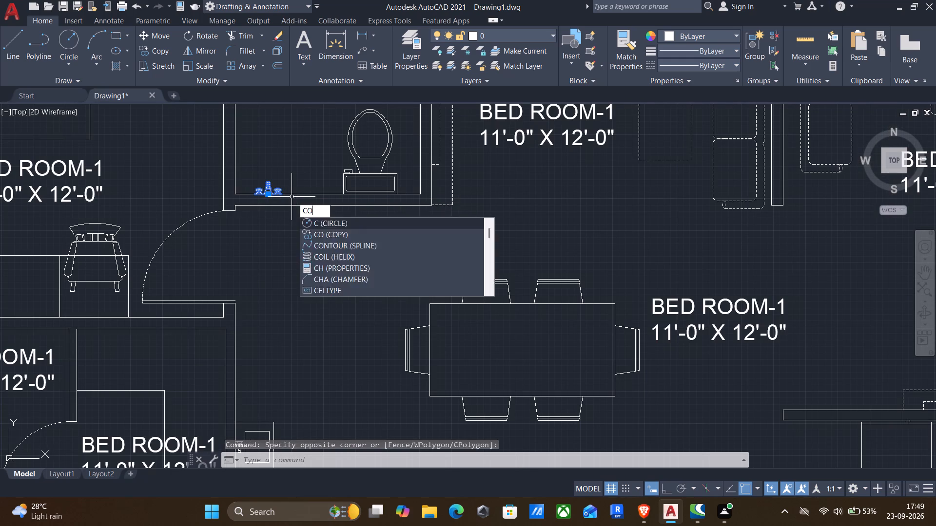
pyautogui.press('Return')
pyautogui.moveTo(273, 196); pyautogui.dragTo(292, 204)
pyautogui.moveTo(458, 257); pyautogui.dragTo(197, 225, button='middle')
pyautogui.scroll(-2, 202, 227)
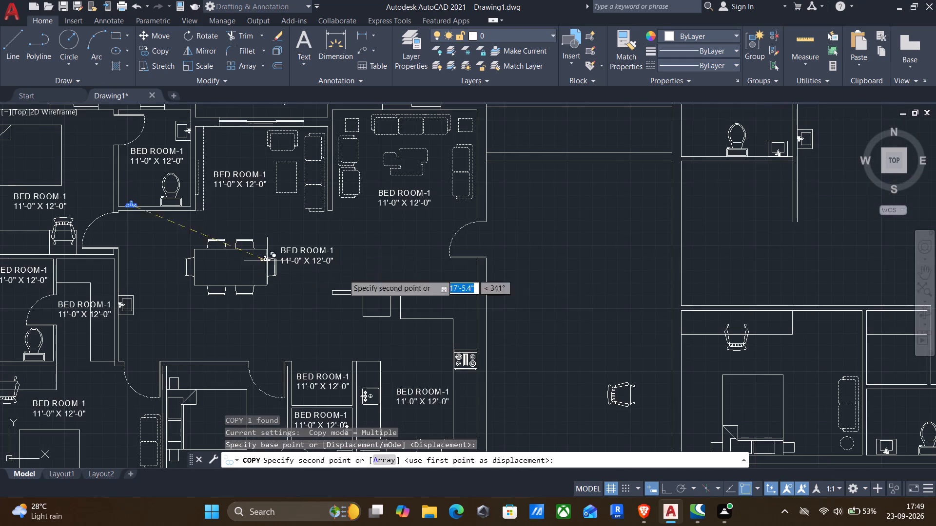
pyautogui.moveTo(440, 270); pyautogui.dragTo(255, 195, button='middle')
pyautogui.scroll(-3, 248, 191)
pyautogui.scroll(2, 501, 216)
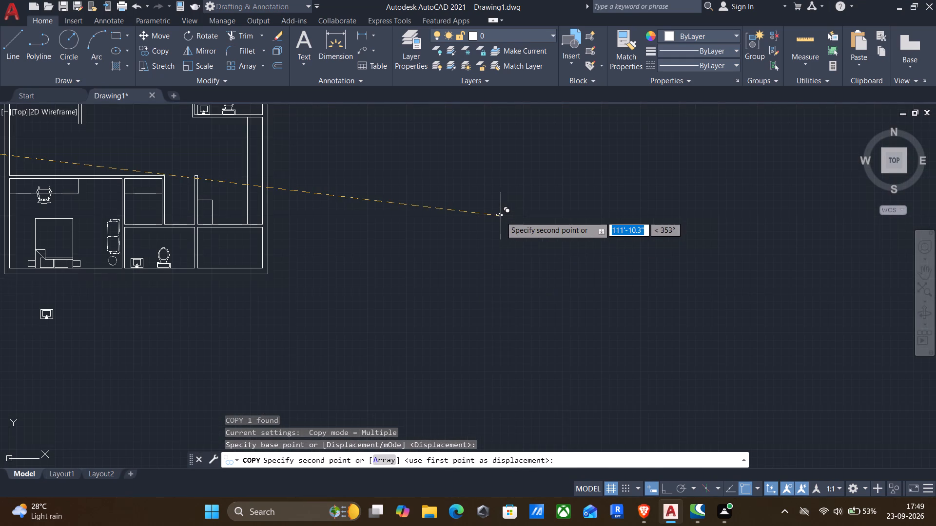
pyautogui.click(500, 216)
pyautogui.press('Escape')
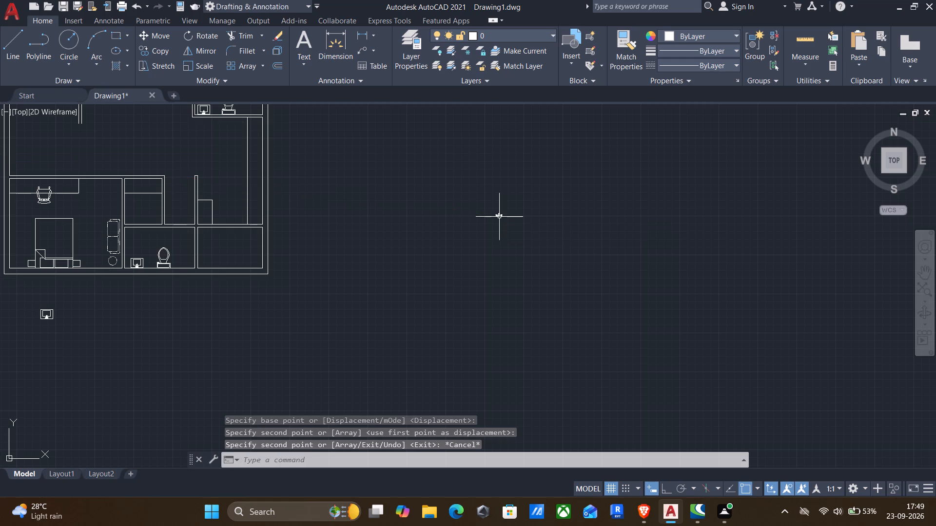
# Copy the tap set east of the extension to the south wall of the east toilet room, between the toilet and the east wall.
pyautogui.scroll(3, 493, 214)
pyautogui.moveTo(472, 197); pyautogui.dragTo(501, 222)
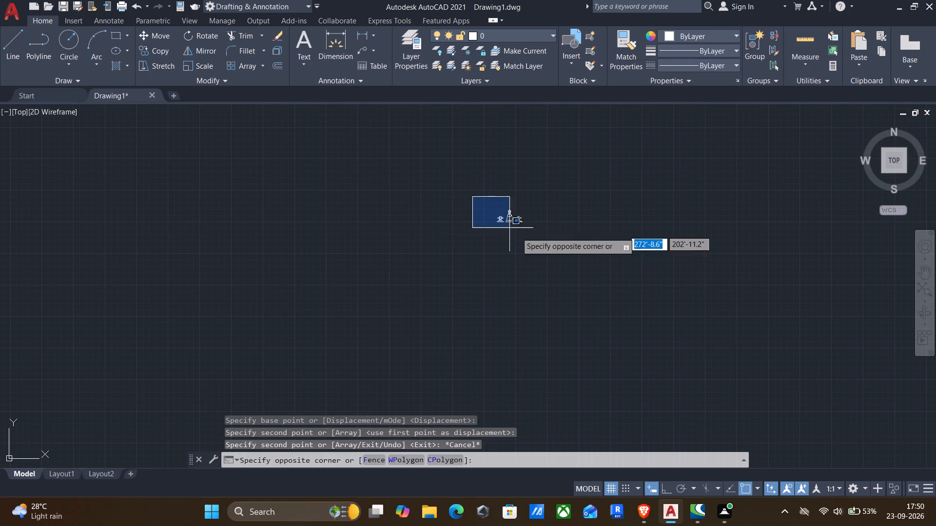
pyautogui.click(538, 245)
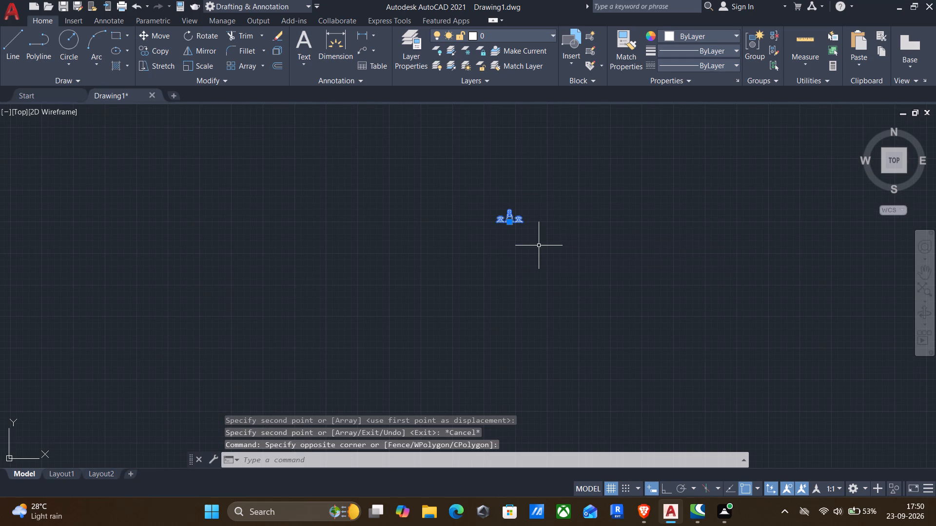
pyautogui.write('CO')
pyautogui.press('Return')
pyautogui.scroll(3, 521, 228)
pyautogui.click(465, 208)
pyautogui.scroll(-3, 433, 249)
pyautogui.moveTo(425, 244); pyautogui.dragTo(731, 398, button='middle')
pyautogui.scroll(-1, 734, 399)
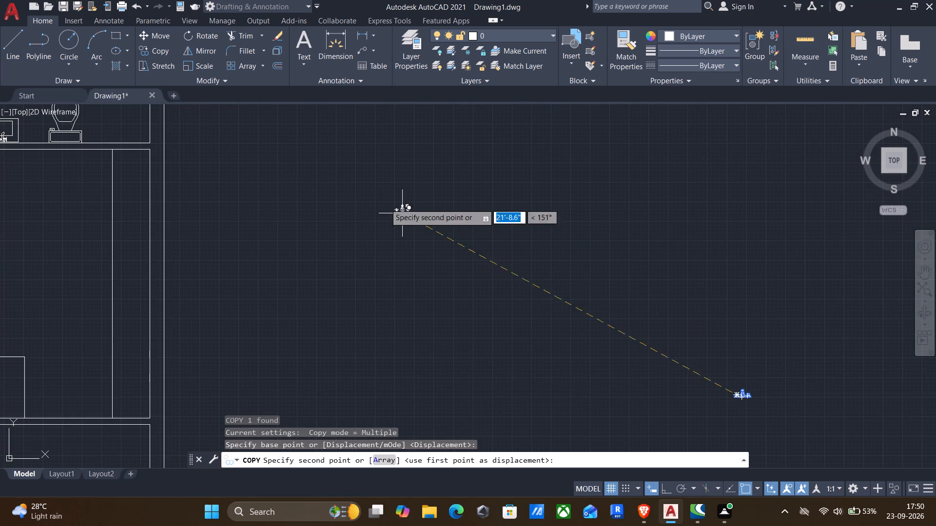
pyautogui.moveTo(386, 207); pyautogui.dragTo(782, 375, button='middle')
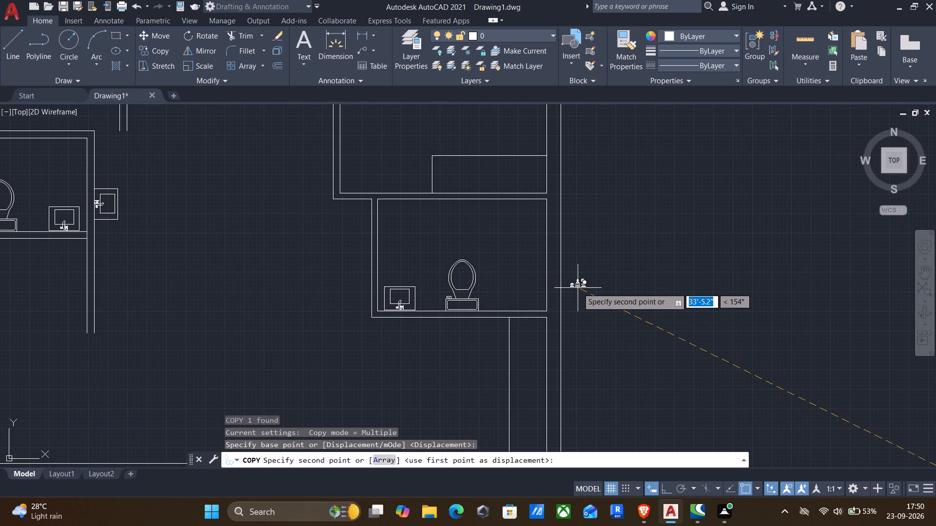
pyautogui.scroll(3, 563, 294)
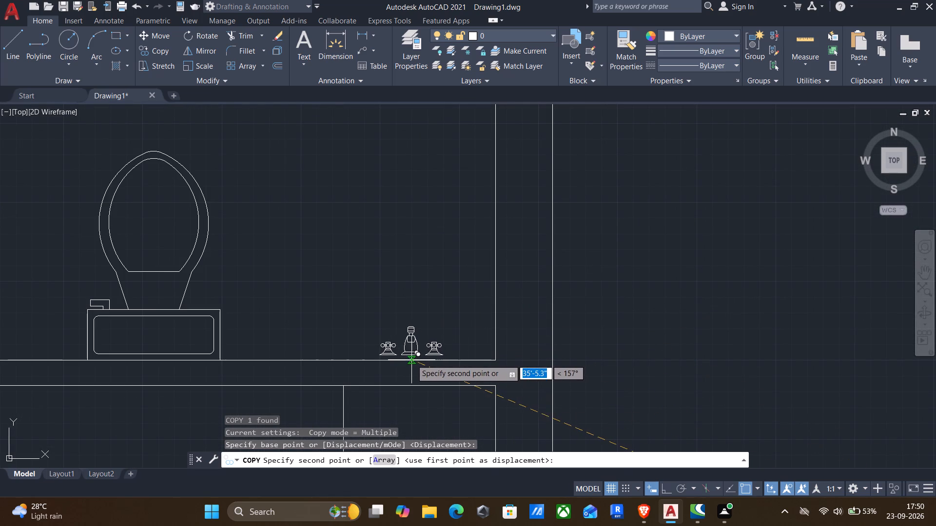
pyautogui.click(408, 359)
# Place a tap set copy on the south wall of the extension's west toilet room, between the west wall and the toilet.
pyautogui.moveTo(416, 367); pyautogui.dragTo(703, 287, button='middle')
pyautogui.scroll(-4, 703, 287)
pyautogui.moveTo(623, 339); pyautogui.dragTo(638, 273, button='middle')
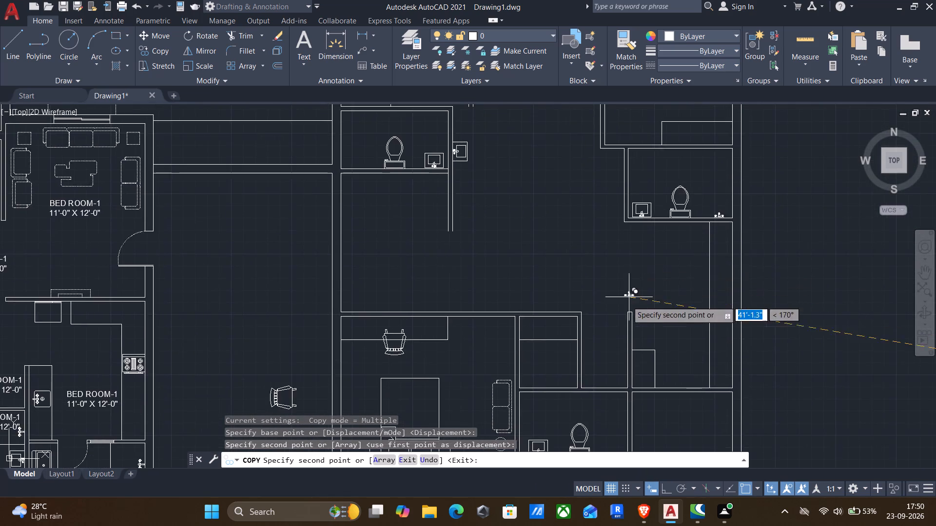
pyautogui.scroll(1, 624, 308)
pyautogui.moveTo(624, 309); pyautogui.dragTo(714, 196, button='middle')
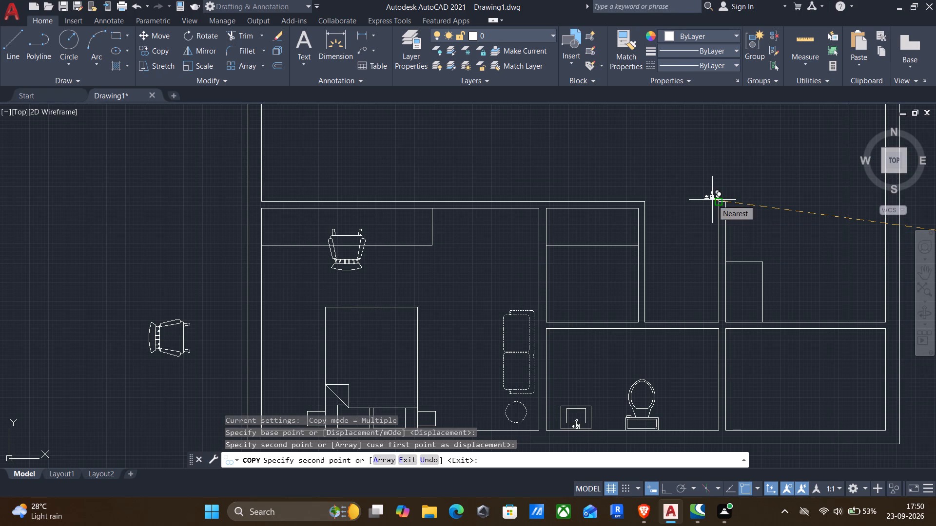
pyautogui.moveTo(697, 211); pyautogui.dragTo(801, 395, button='middle')
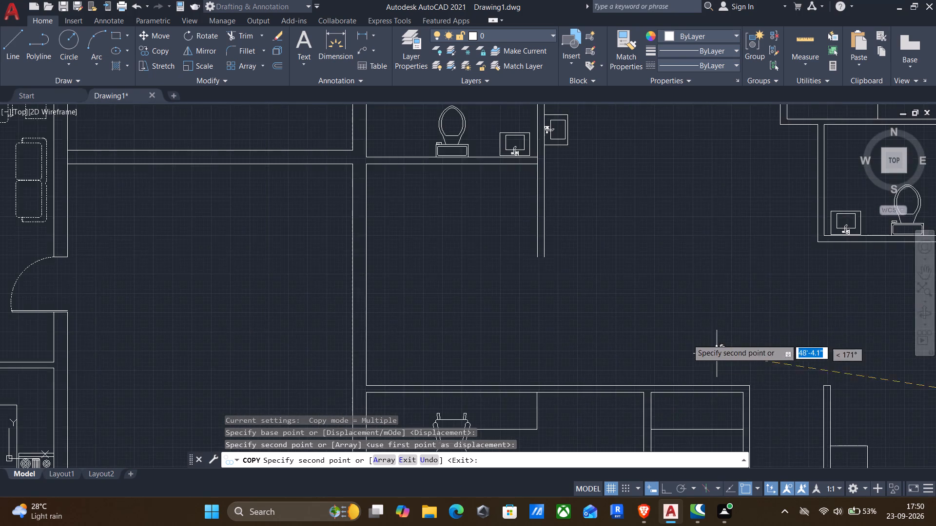
pyautogui.scroll(-1, 670, 328)
pyautogui.scroll(5, 478, 215)
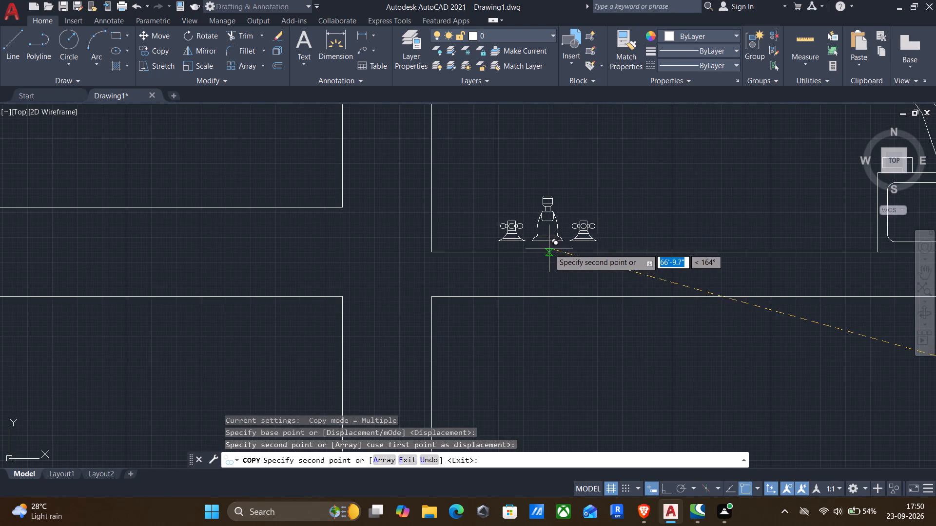
pyautogui.click(553, 251)
# Place another tap set copy in the middle of the extension's empty southeast room and finish copying.
pyautogui.scroll(-2, 553, 264)
pyautogui.moveTo(595, 320); pyautogui.dragTo(392, 148, button='middle')
pyautogui.scroll(-2, 406, 194)
pyautogui.moveTo(496, 317); pyautogui.dragTo(428, 150, button='middle')
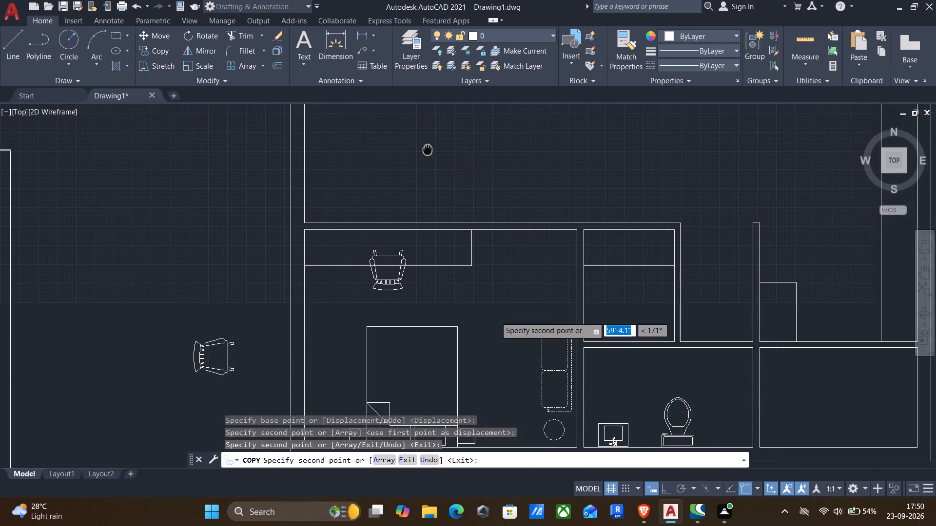
pyautogui.moveTo(541, 257); pyautogui.dragTo(502, 314, button='middle')
pyautogui.moveTo(510, 287); pyautogui.dragTo(459, 212, button='middle')
pyautogui.moveTo(548, 294); pyautogui.dragTo(510, 220, button='middle')
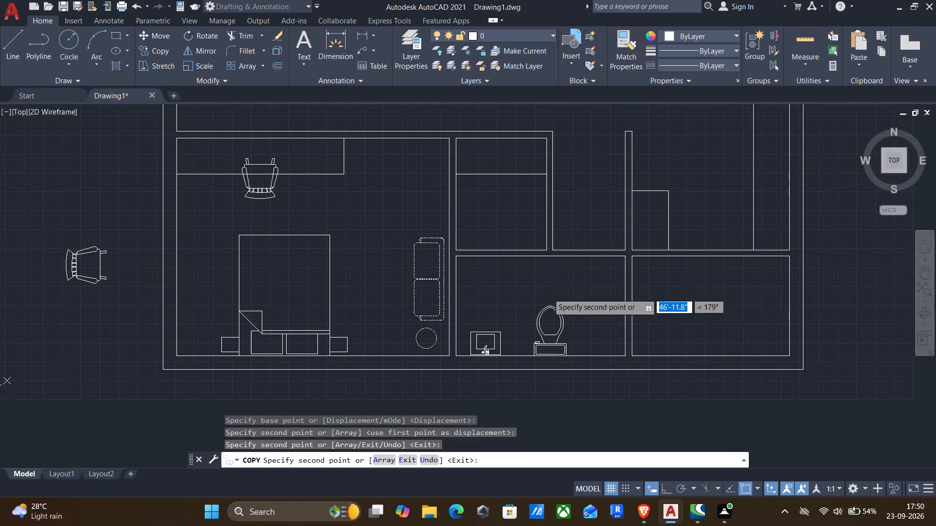
pyautogui.moveTo(510, 220); pyautogui.dragTo(511, 218, button='middle')
pyautogui.click(687, 307)
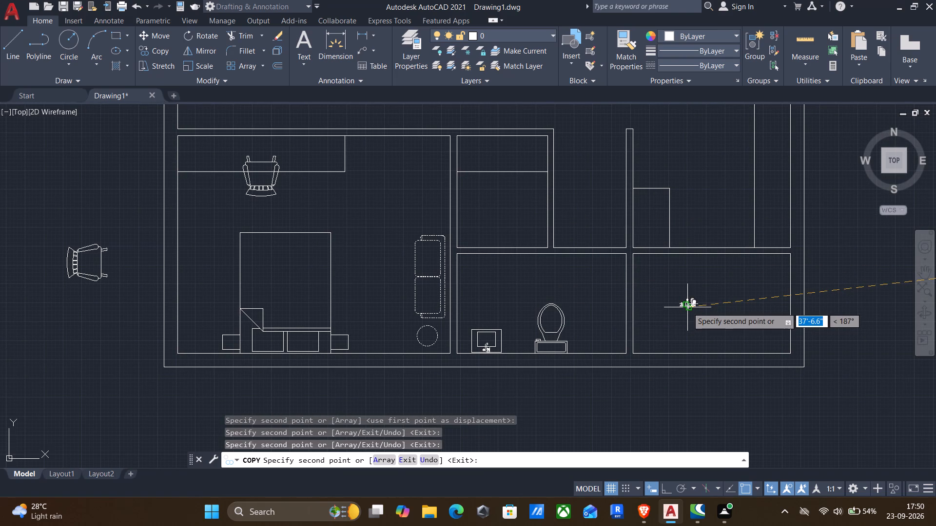
pyautogui.press('Escape')
# Mirror the southeast room's tap set southward about a horizontal line below it, keeping the original.
pyautogui.click(672, 297)
pyautogui.click(724, 335)
pyautogui.write('MI')
pyautogui.press('Return')
pyautogui.press('F8')
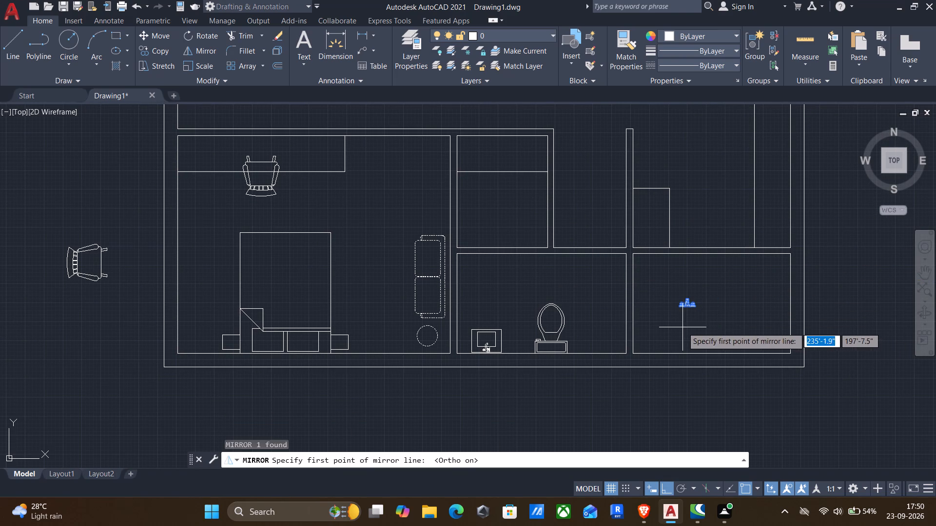
pyautogui.click(656, 324)
pyautogui.click(744, 325)
pyautogui.press('Return')
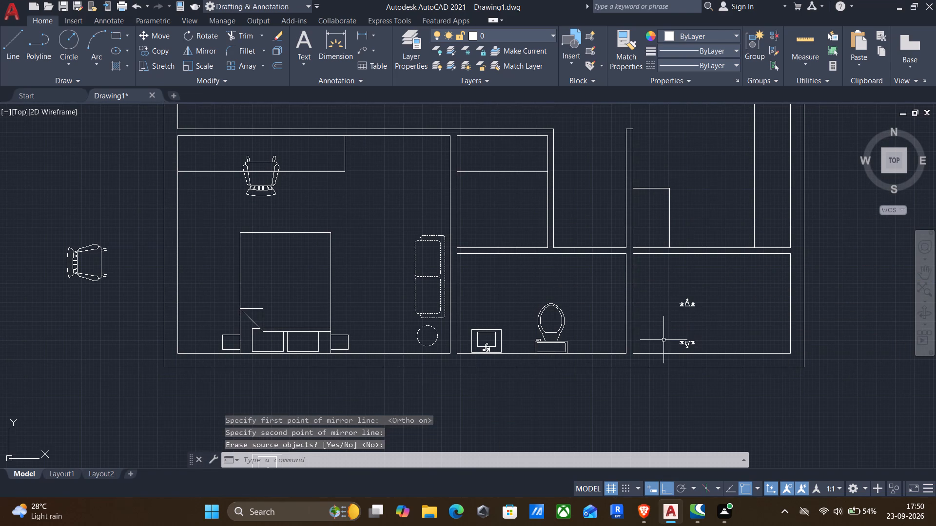
# Move the mirrored tap set to the north wall of the south toilet room, near its east end.
pyautogui.click(685, 343)
pyautogui.press('m')
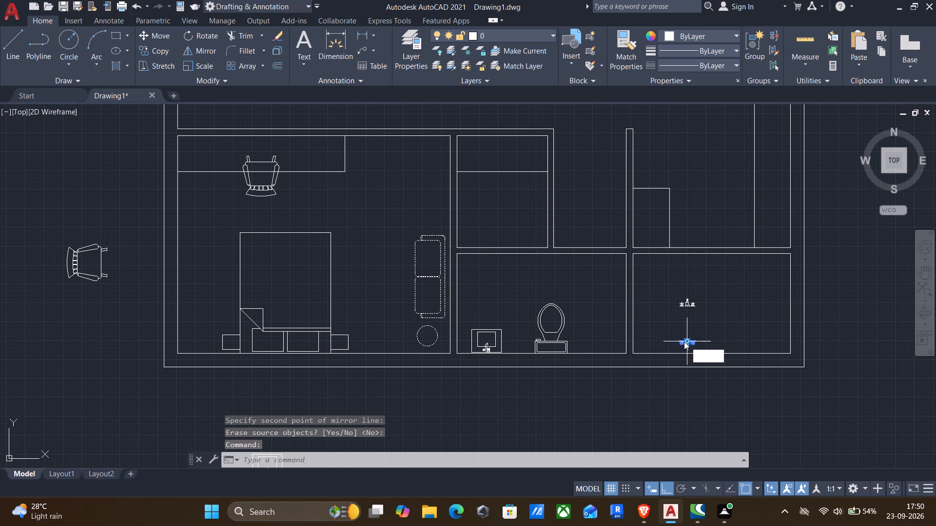
pyautogui.press('Return')
pyautogui.scroll(3, 673, 333)
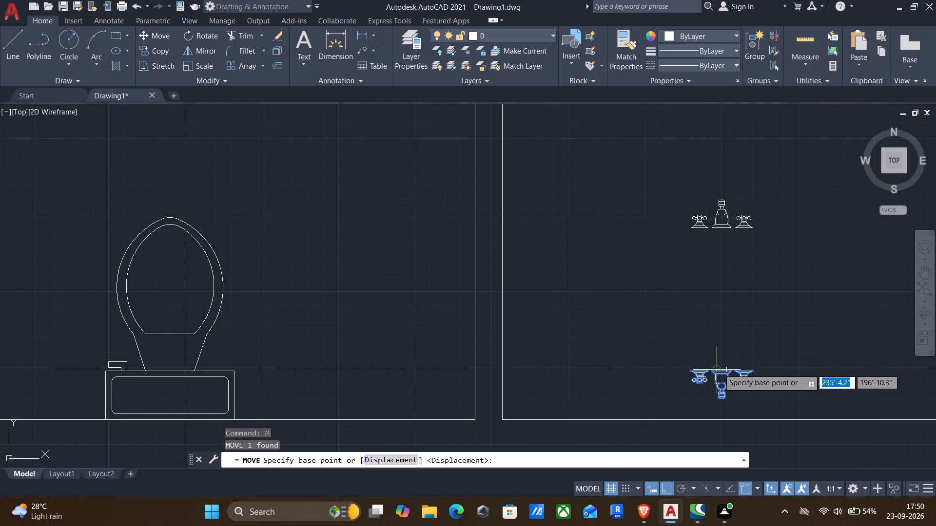
pyautogui.click(718, 369)
pyautogui.press('F8')
pyautogui.moveTo(590, 287); pyautogui.dragTo(737, 406, button='middle')
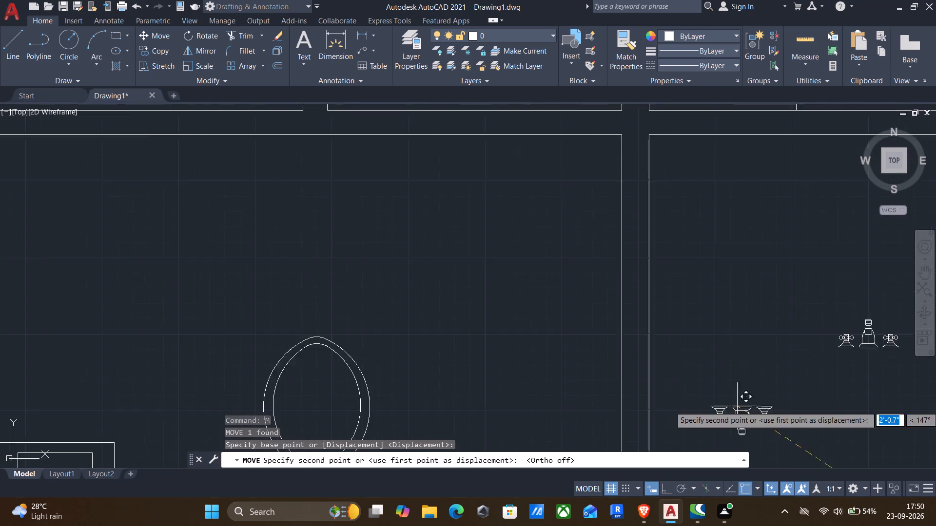
pyautogui.scroll(-2, 722, 393)
pyautogui.click(634, 285)
pyautogui.press('Return')
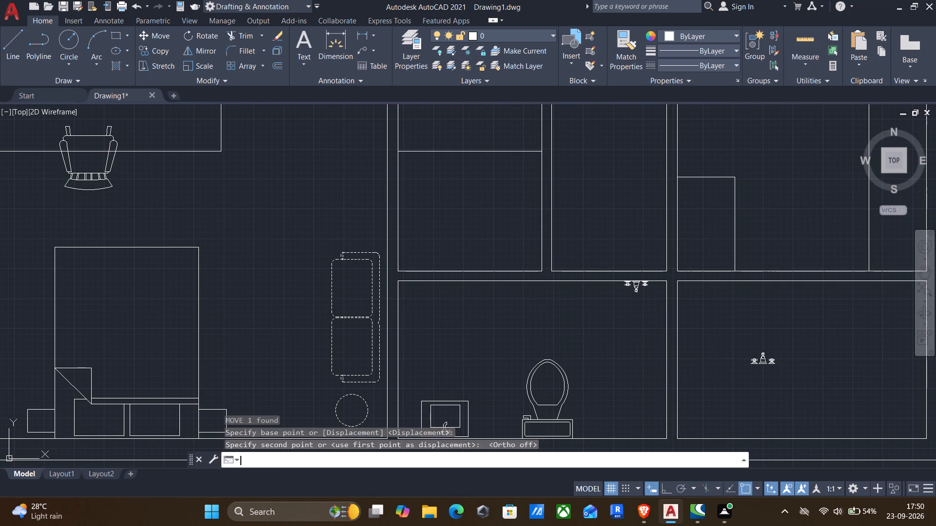
pyautogui.press('Escape')
# Delete the original upright tap set from the southeast room.
pyautogui.moveTo(719, 332); pyautogui.dragTo(800, 370)
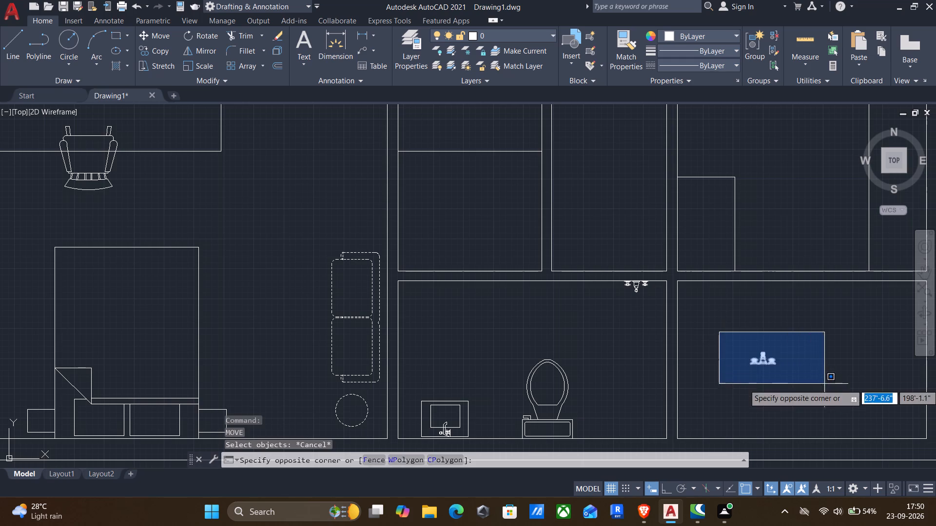
pyautogui.click(825, 384)
pyautogui.press('Delete')
pyautogui.scroll(-2, 821, 390)
pyautogui.moveTo(819, 385); pyautogui.dragTo(780, 352, button='middle')
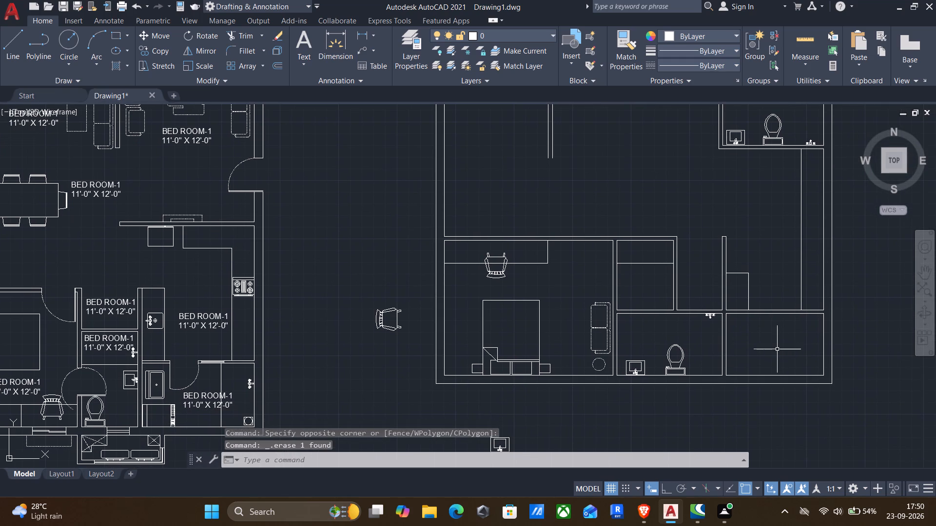
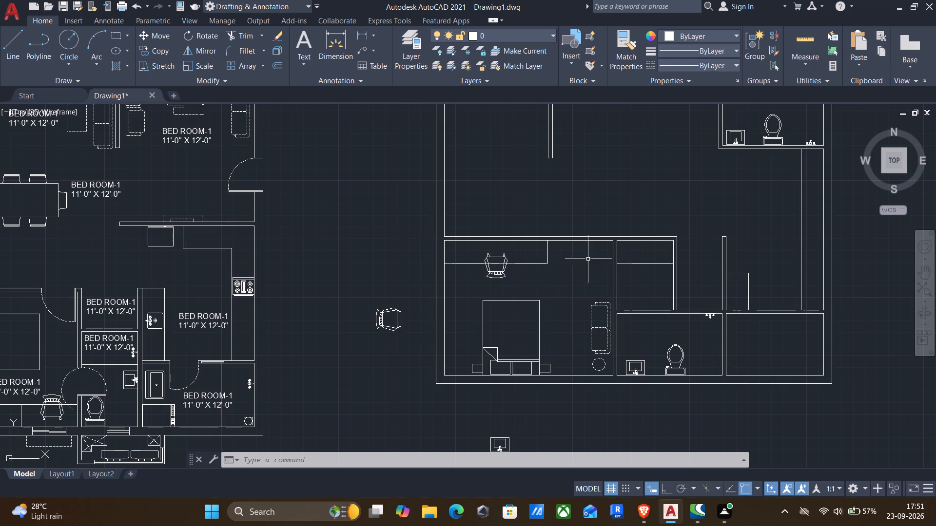
# Fillet the upper bathroom's two top wall lines with the adjoining bedroom partition's two lines at zero radius to close the wall corner.
pyautogui.moveTo(586, 249); pyautogui.dragTo(588, 332, button='middle')
pyautogui.moveTo(591, 256); pyautogui.dragTo(596, 284, button='middle')
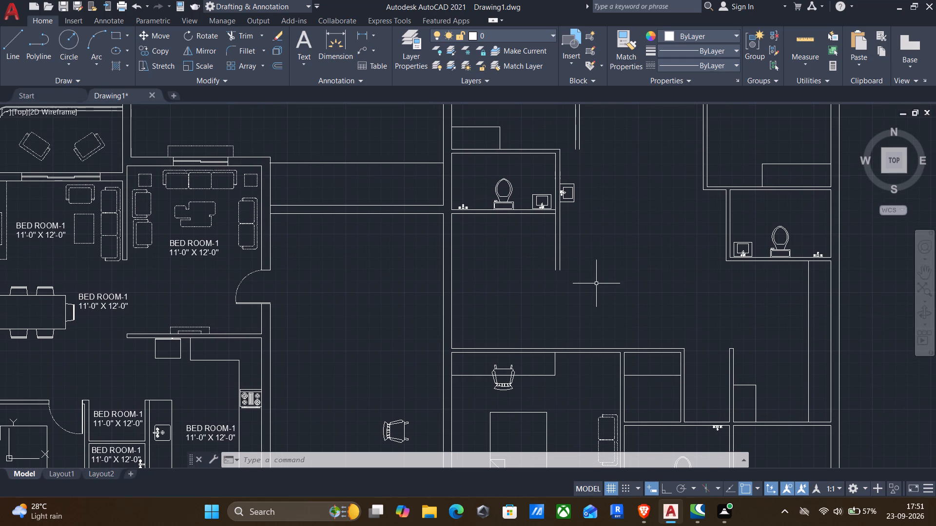
pyautogui.scroll(-1, 581, 242)
pyautogui.moveTo(582, 244); pyautogui.dragTo(575, 258, button='middle')
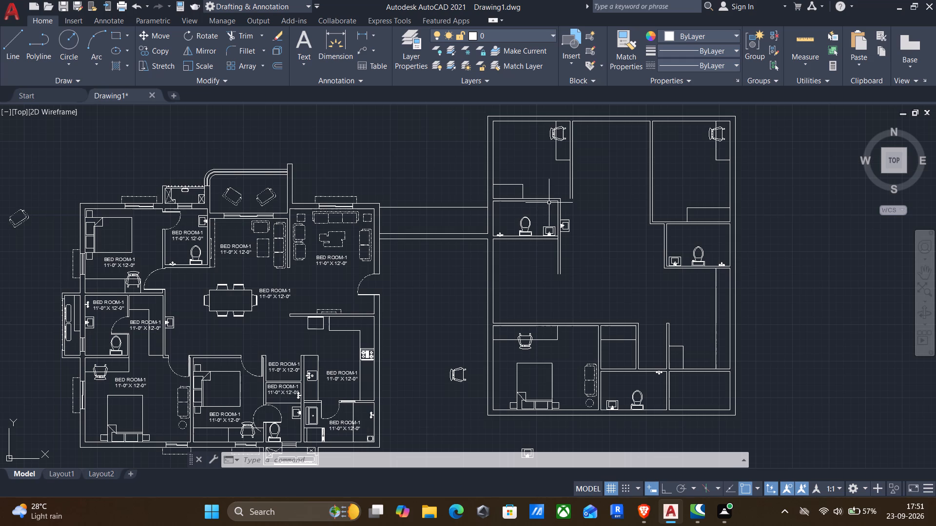
pyautogui.scroll(2, 549, 203)
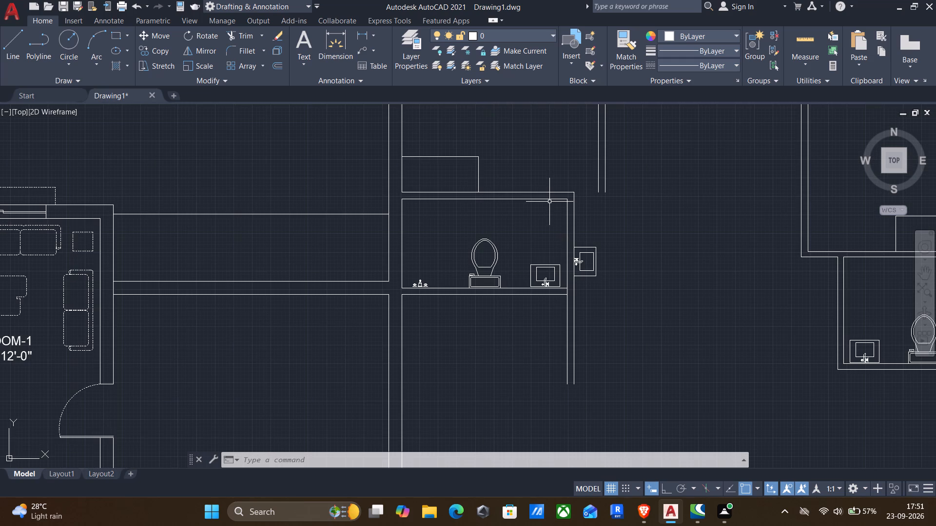
pyautogui.press('f')
pyautogui.press('Return')
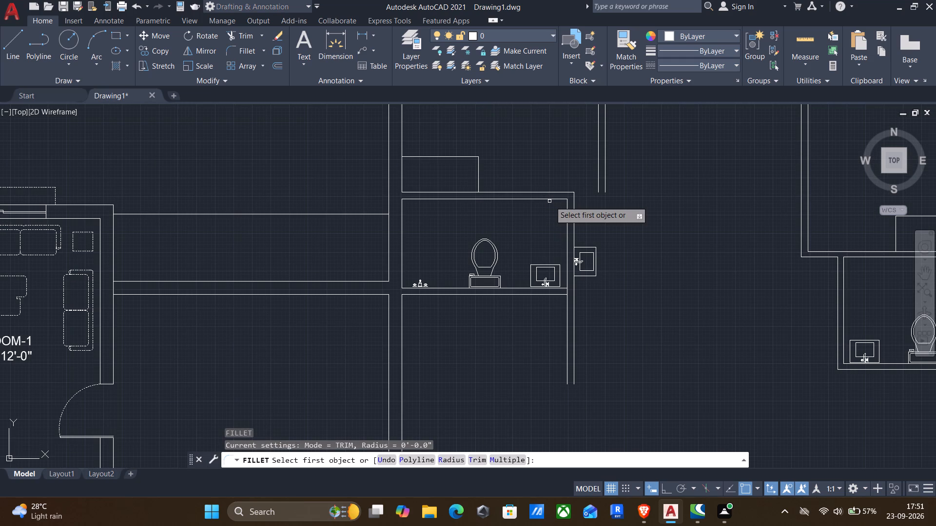
pyautogui.click(546, 198)
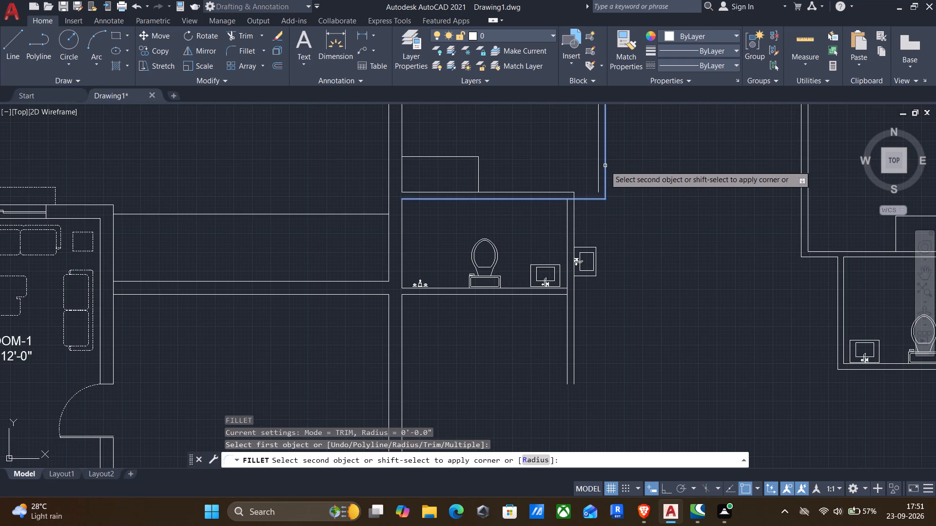
pyautogui.click(603, 167)
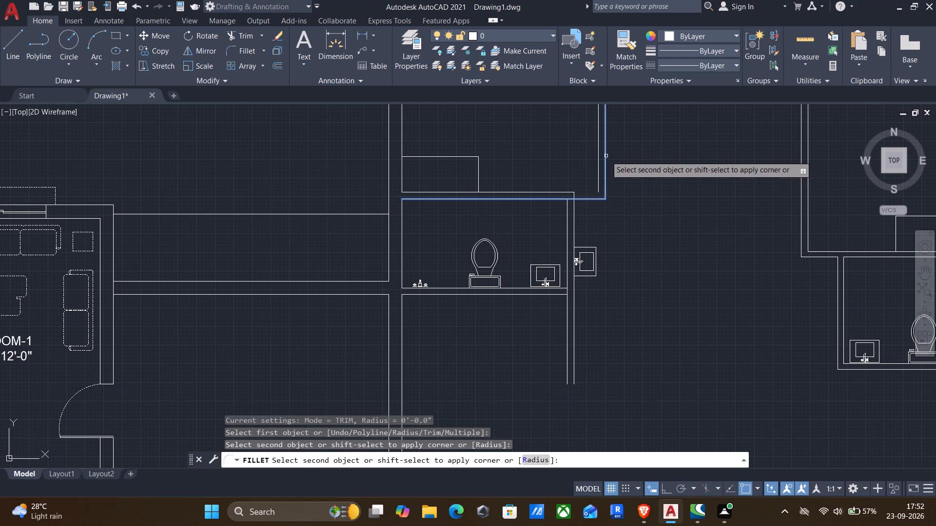
pyautogui.click(605, 156)
pyautogui.press('Return')
pyautogui.click(553, 192)
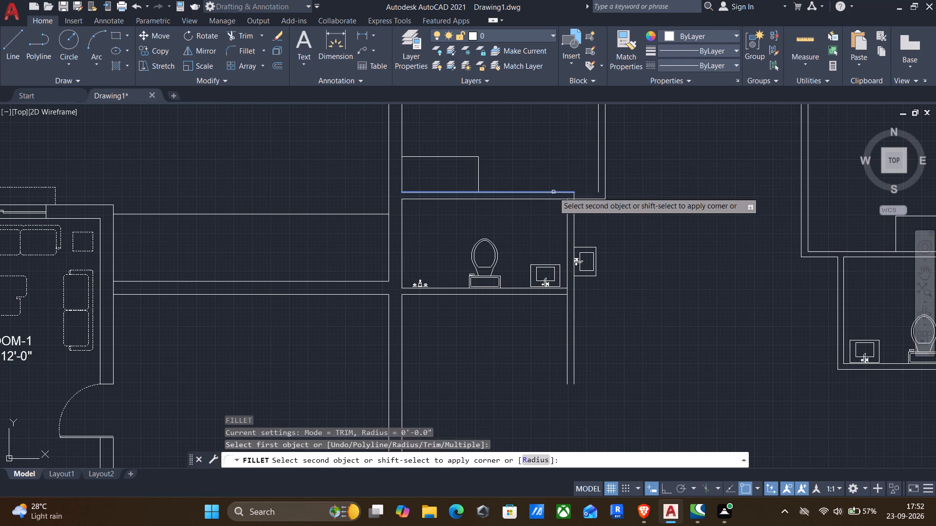
pyautogui.click(598, 158)
# Draw a vertical line from the new outer wall corner down past the level of the bathroom's bottom wall.
pyautogui.moveTo(576, 161); pyautogui.dragTo(602, 152, button='middle')
pyautogui.moveTo(564, 307); pyautogui.dragTo(587, 264, button='middle')
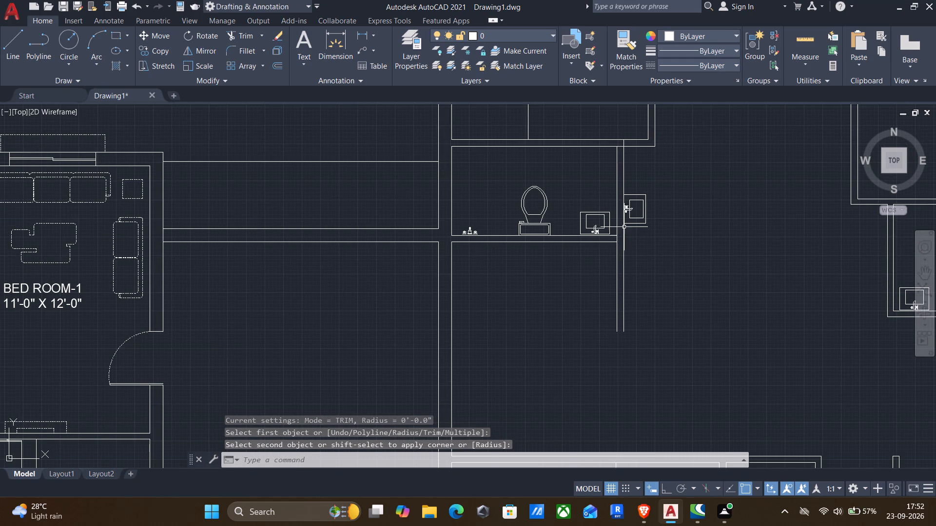
pyautogui.press('l')
pyautogui.press('Return')
pyautogui.click(654, 147)
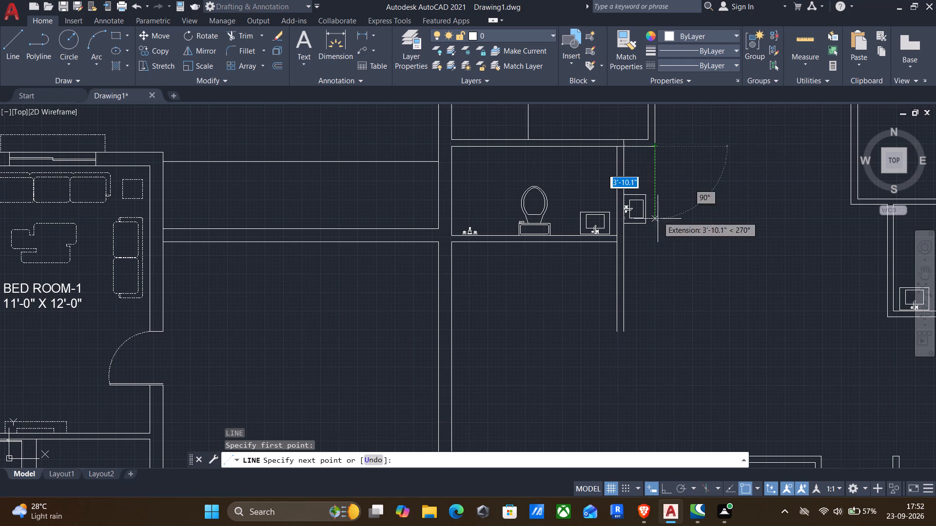
pyautogui.click(658, 277)
pyautogui.press('Return')
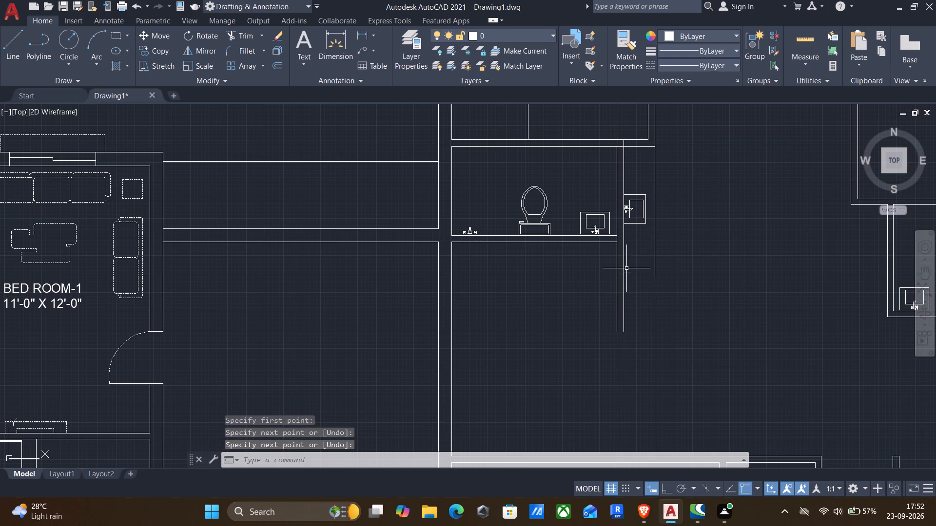
# Extend the bathroom's two bottom wall lines to the new vertical line.
pyautogui.write('EX')
pyautogui.press('Return')
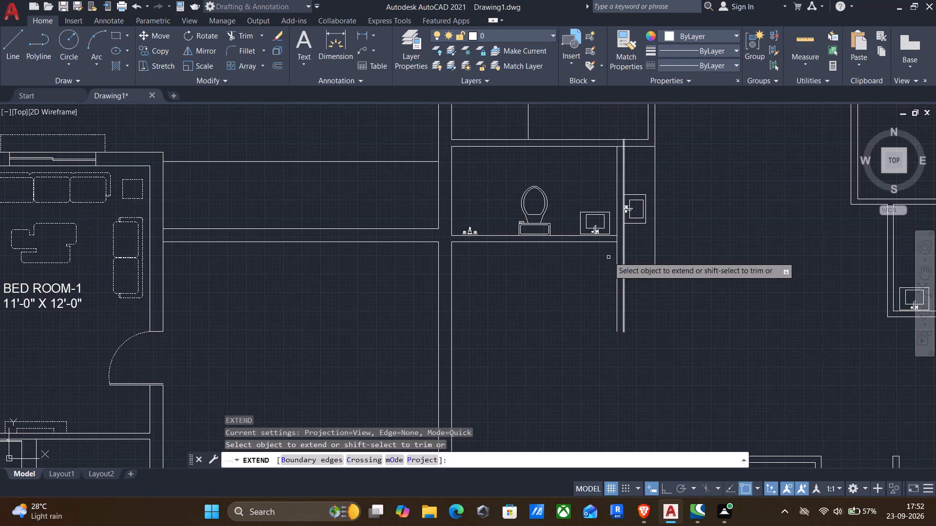
pyautogui.moveTo(567, 214); pyautogui.dragTo(567, 272)
pyautogui.moveTo(572, 216); pyautogui.dragTo(570, 249)
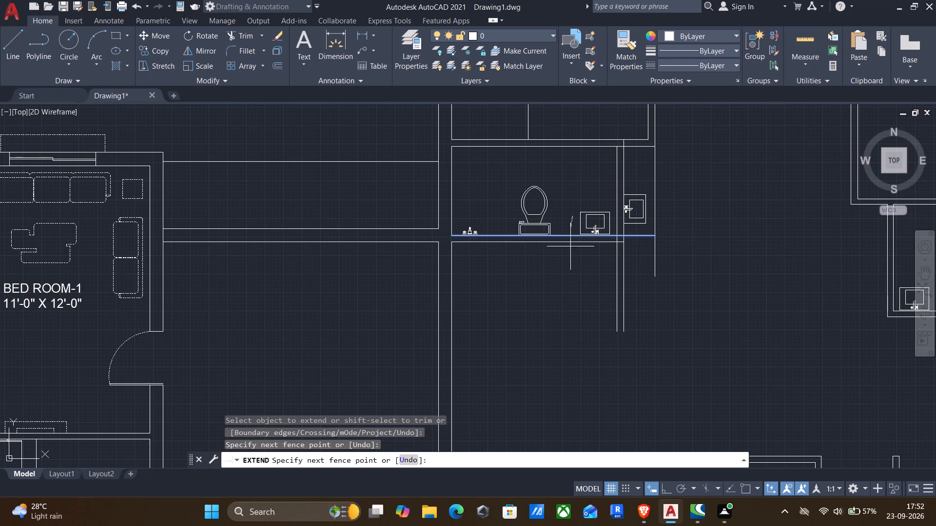
pyautogui.moveTo(570, 249); pyautogui.dragTo(578, 266)
pyautogui.press('Escape')
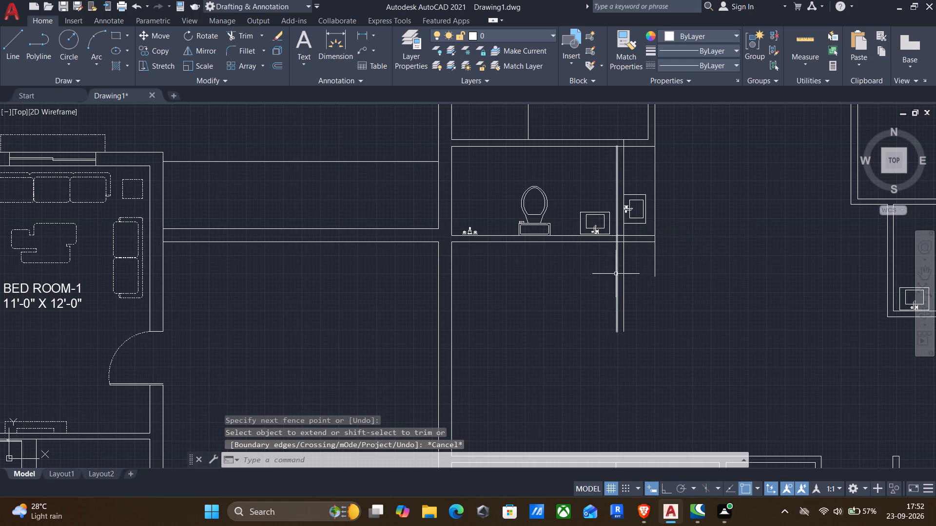
# Trim the bathroom partition lines below the bottom wall and clean up their junction with that wall.
pyautogui.press('t')
pyautogui.press('r')
pyautogui.press('Return')
pyautogui.scroll(3, 618, 241)
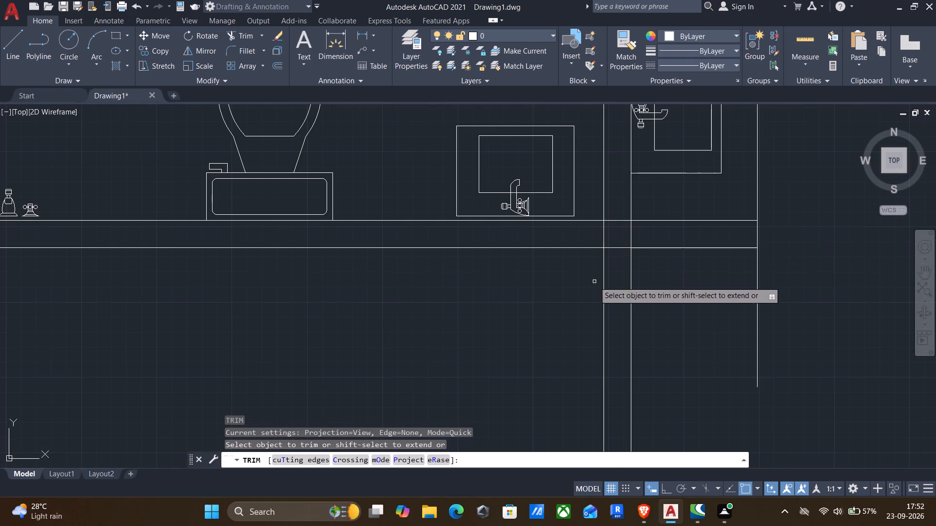
pyautogui.moveTo(576, 291); pyautogui.dragTo(667, 286)
pyautogui.scroll(2, 639, 231)
pyautogui.moveTo(638, 230); pyautogui.dragTo(529, 232)
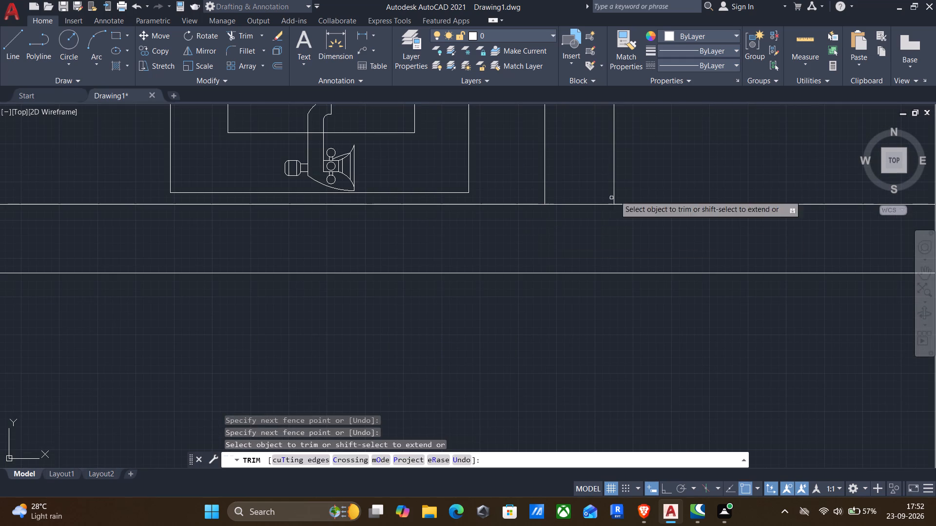
pyautogui.moveTo(585, 178); pyautogui.dragTo(651, 228)
# Trim the overlapping lines where the bathroom partition meets the top wall.
pyautogui.scroll(-3, 646, 229)
pyautogui.moveTo(643, 244); pyautogui.dragTo(637, 402, button='middle')
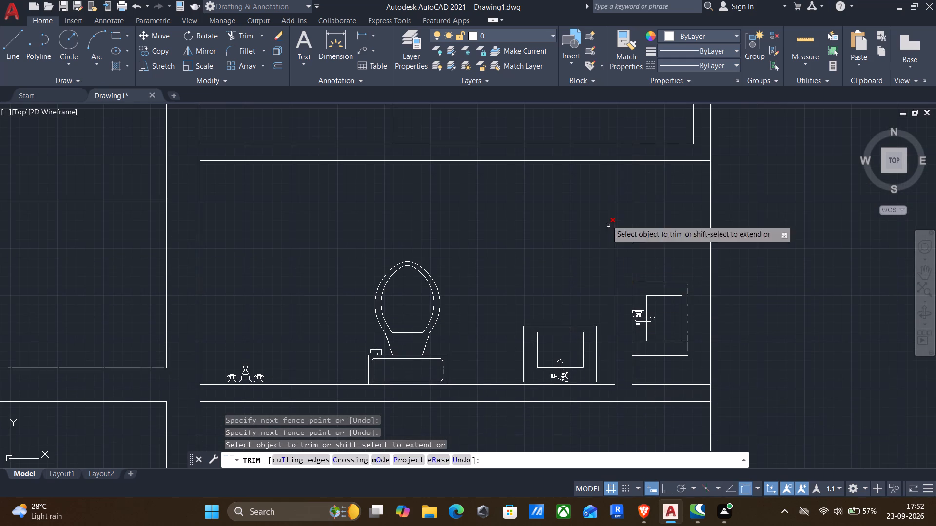
pyautogui.scroll(2, 618, 156)
pyautogui.moveTo(656, 145); pyautogui.dragTo(624, 192)
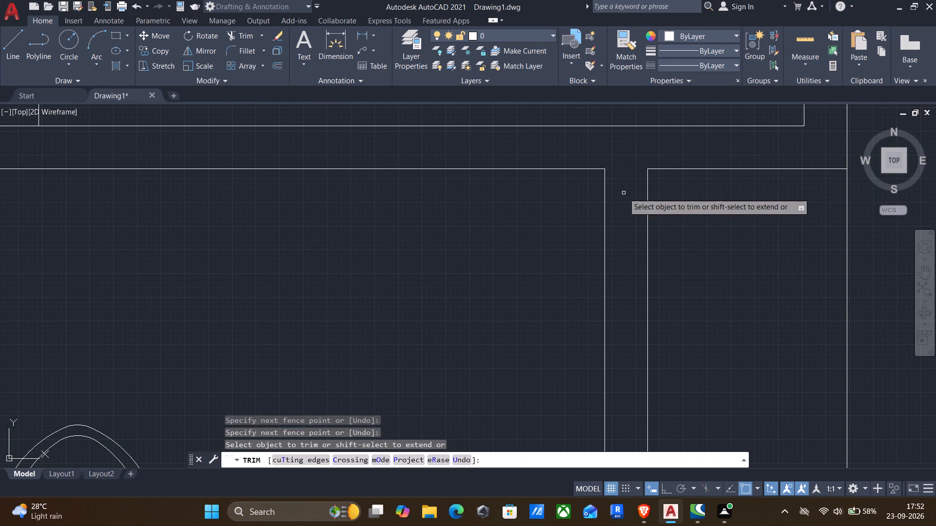
# Trim the vertical line beside the washbasin and below the bottom wall, keeping only the short segment closing the wall's end.
pyautogui.scroll(-3, 612, 202)
pyautogui.moveTo(649, 230); pyautogui.dragTo(688, 237)
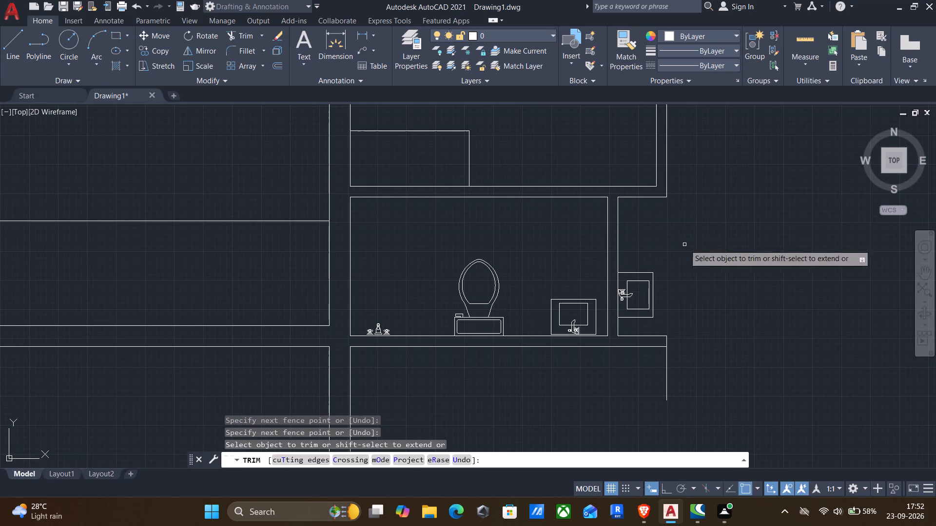
pyautogui.moveTo(648, 386); pyautogui.dragTo(702, 351)
pyautogui.scroll(-2, 702, 346)
pyautogui.moveTo(710, 347); pyautogui.dragTo(725, 321, button='middle')
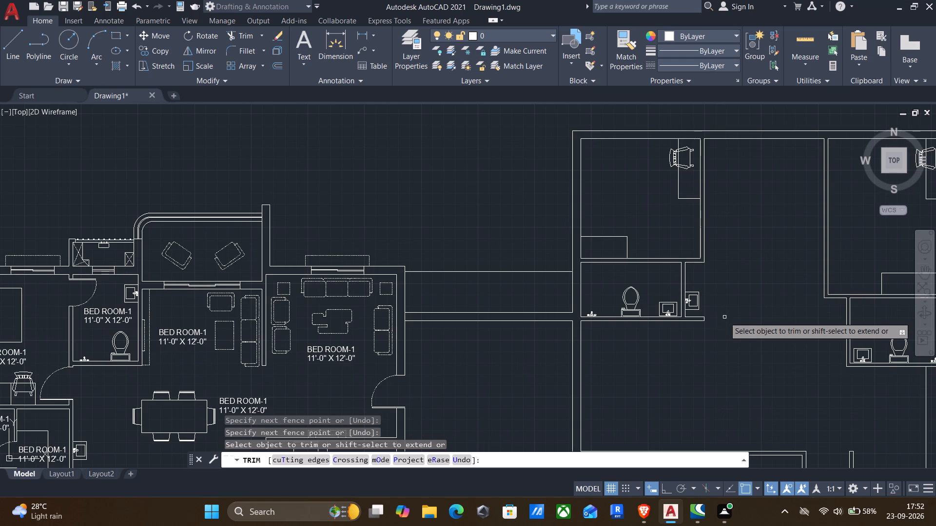
pyautogui.press('Escape')
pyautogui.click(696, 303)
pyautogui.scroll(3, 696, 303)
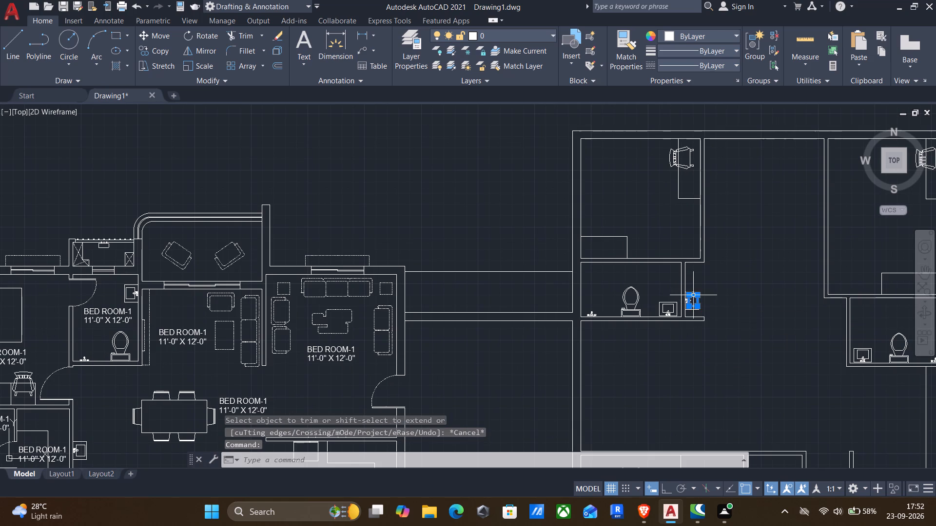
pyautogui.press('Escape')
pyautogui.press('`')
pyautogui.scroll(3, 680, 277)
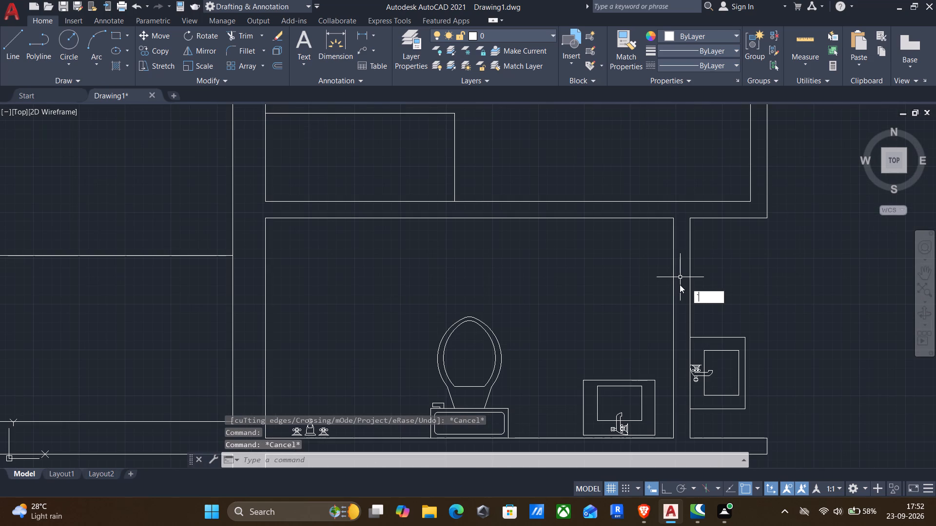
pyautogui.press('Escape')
# Move the washbasin outside the bathroom partition upward toward the middle of the recess between the two wall stubs.
pyautogui.moveTo(658, 282); pyautogui.dragTo(660, 321)
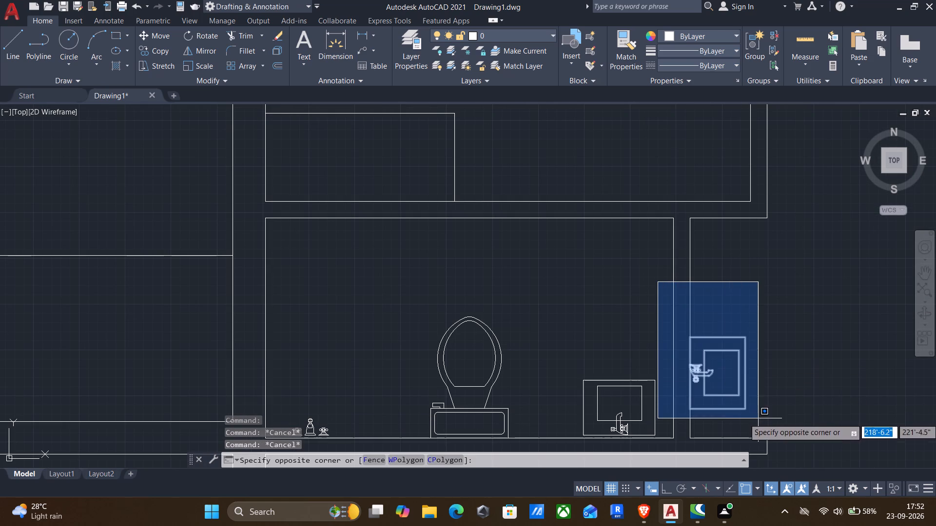
pyautogui.click(758, 419)
pyautogui.press('m')
pyautogui.press('Return')
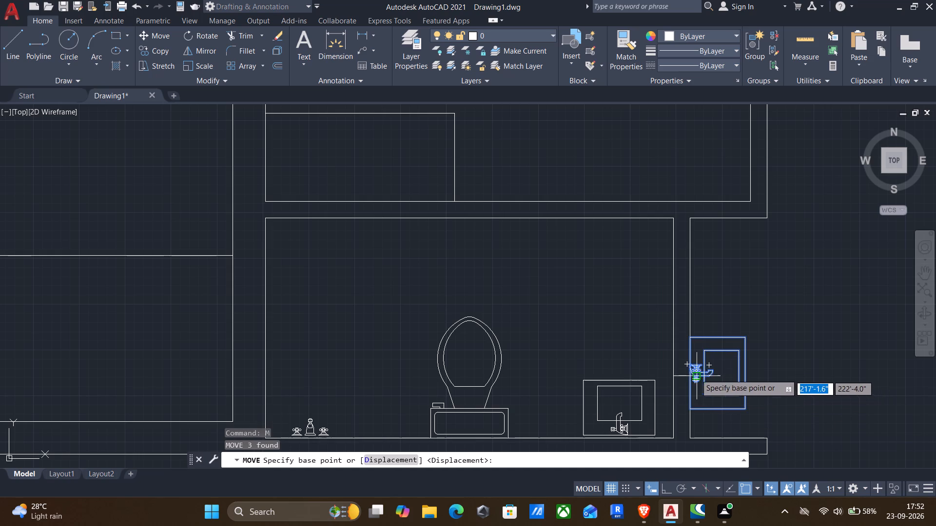
pyautogui.moveTo(691, 368); pyautogui.dragTo(691, 360)
pyautogui.click(694, 331)
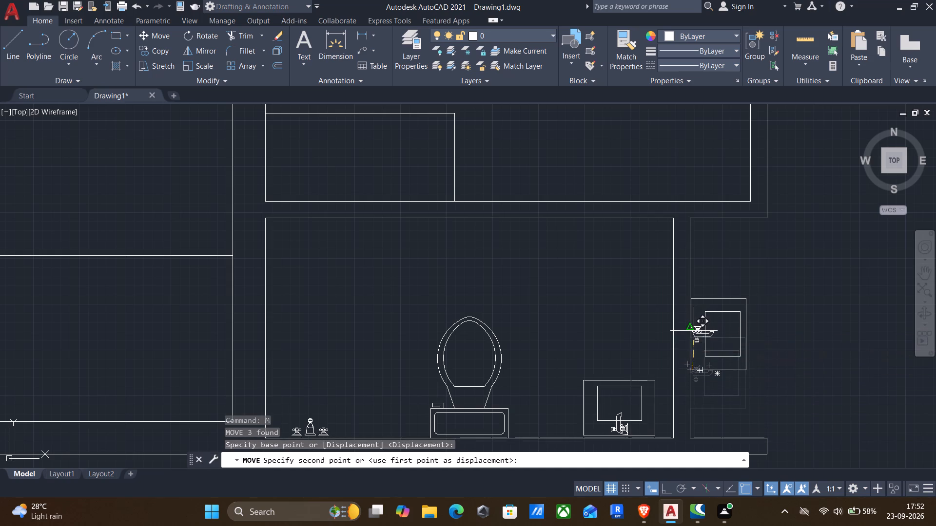
# Move the outer washbasin and its tap sideways so its back edge lies at the outer face of the partition wall.
pyautogui.scroll(-2, 698, 333)
pyautogui.scroll(3, 702, 342)
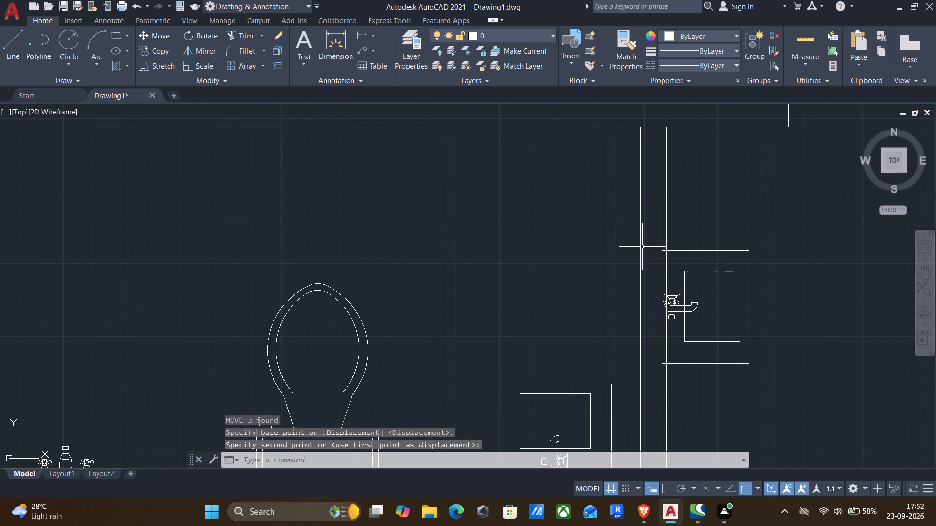
pyautogui.click(649, 241)
pyautogui.click(785, 386)
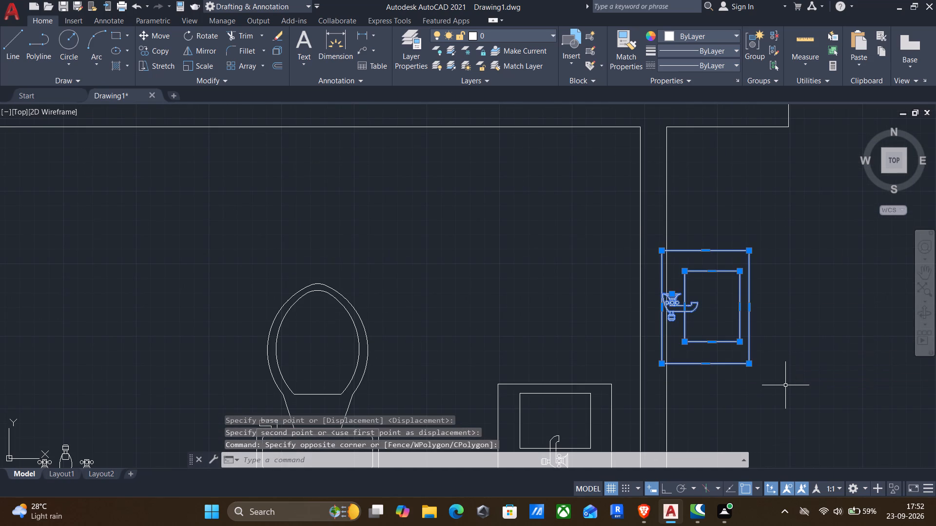
pyautogui.press('m')
pyautogui.press('Return')
pyautogui.scroll(3, 692, 330)
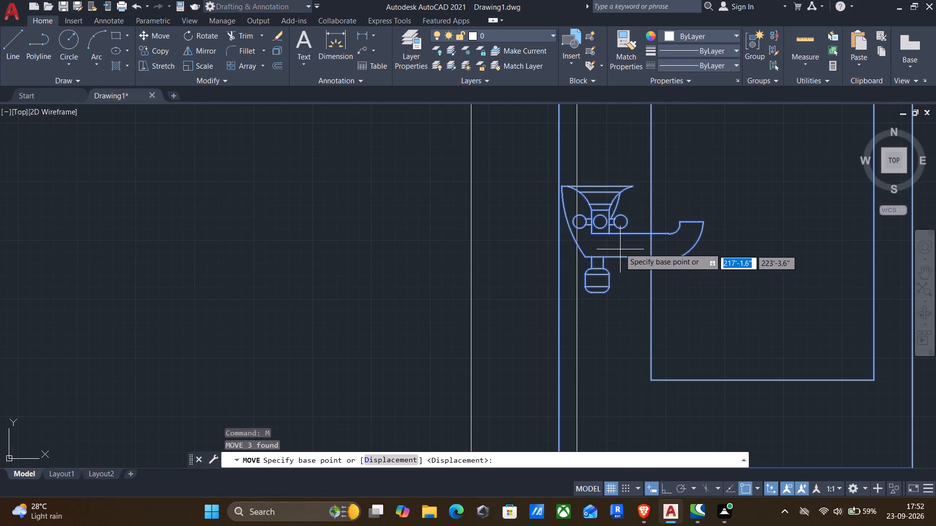
pyautogui.click(557, 191)
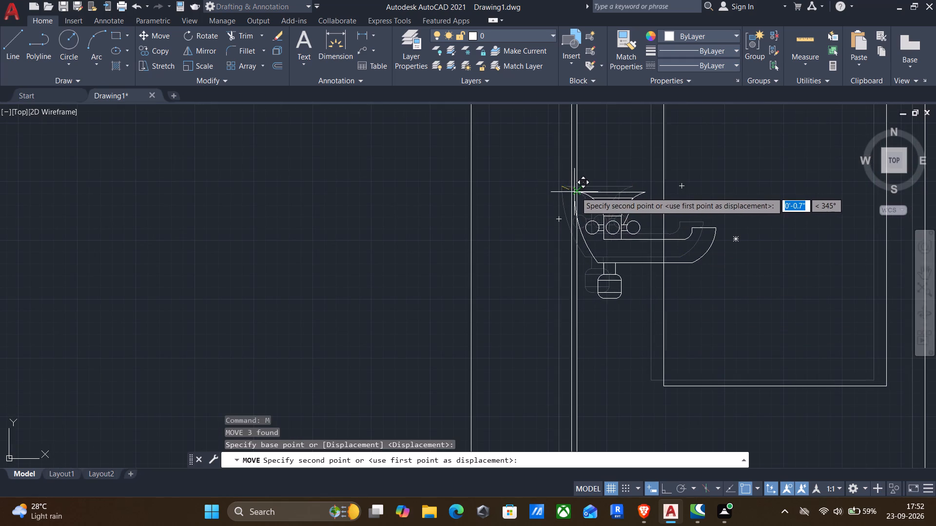
pyautogui.click(578, 192)
# Move the outer washbasin by about 0.1" to align its back edge exactly with the partition's outer face.
pyautogui.scroll(-1, 533, 210)
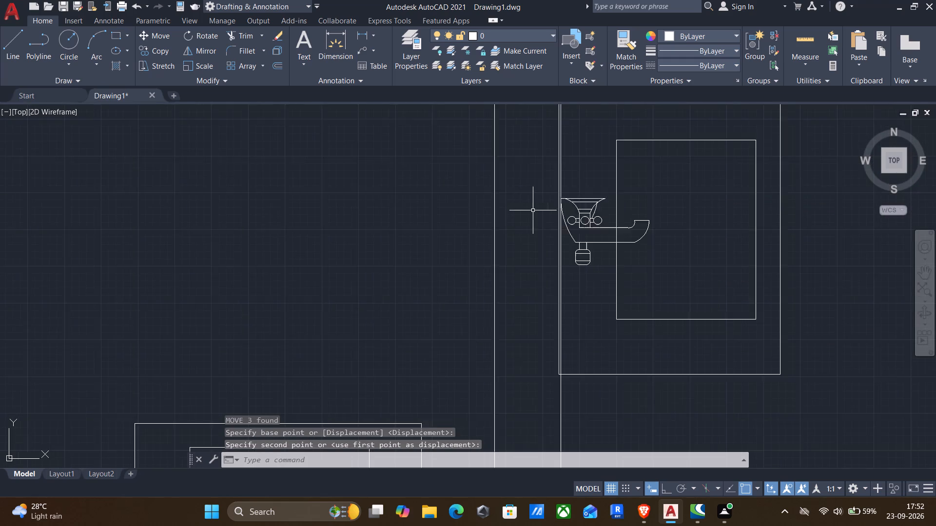
pyautogui.scroll(-2, 533, 210)
pyautogui.click(534, 159)
pyautogui.click(652, 287)
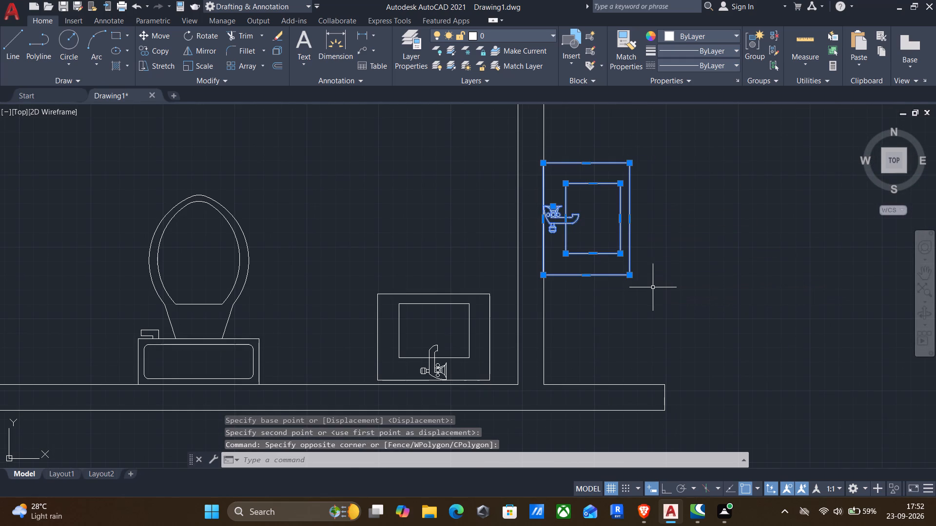
pyautogui.press('m')
pyautogui.press('Return')
pyautogui.scroll(3, 531, 218)
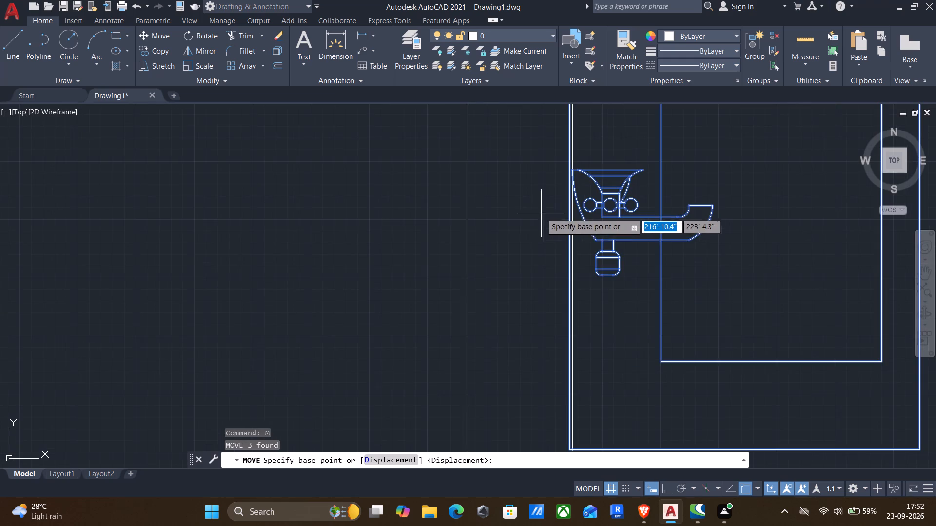
pyautogui.scroll(1, 561, 211)
pyautogui.click(571, 210)
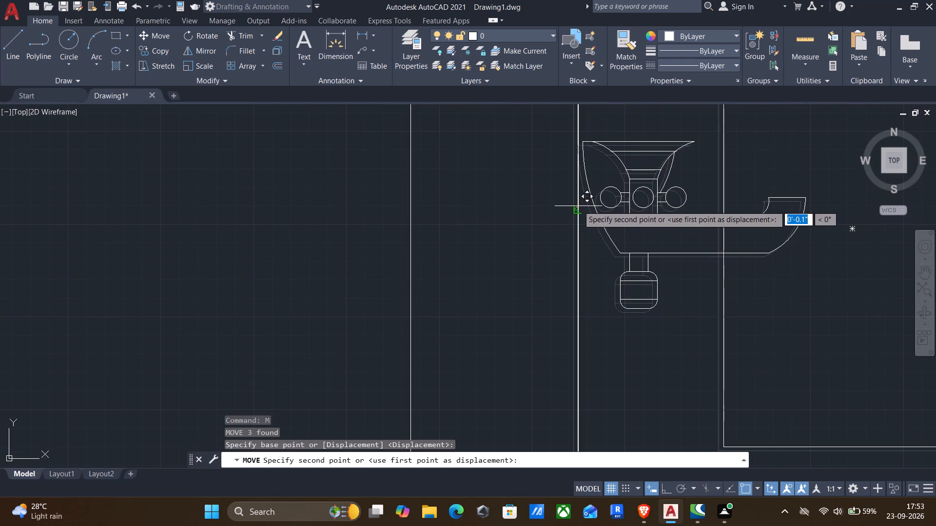
pyautogui.click(579, 206)
# Review the bathroom, the walls around it and the overall layout of both floor plans.
pyautogui.scroll(-3, 578, 212)
pyautogui.moveTo(576, 223); pyautogui.dragTo(588, 233, button='middle')
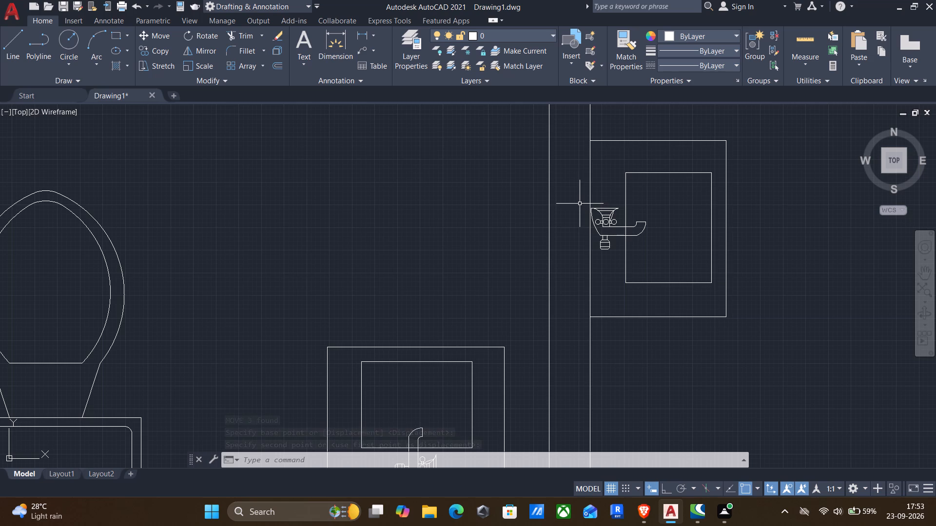
pyautogui.moveTo(542, 255); pyautogui.dragTo(705, 226, button='middle')
pyautogui.scroll(-2, 705, 224)
pyautogui.moveTo(652, 268); pyautogui.dragTo(704, 296, button='middle')
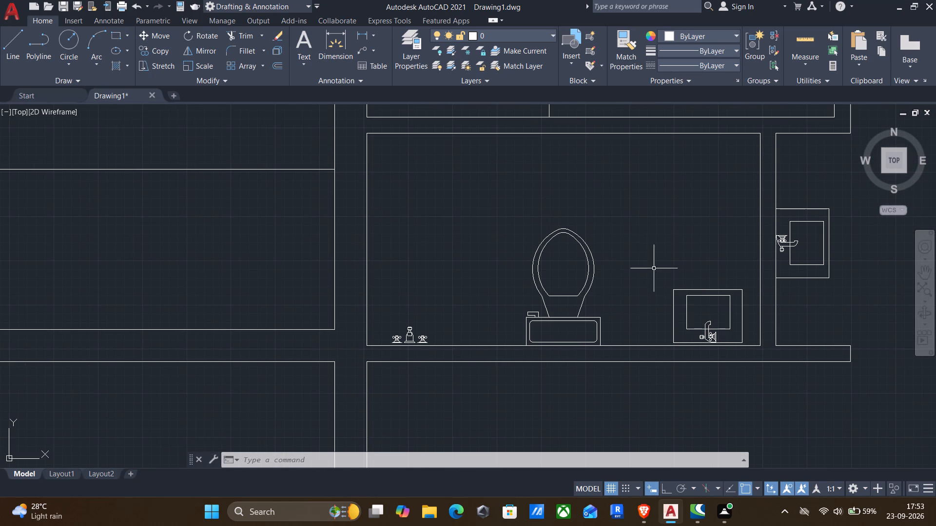
pyautogui.moveTo(646, 262); pyautogui.dragTo(760, 294, button='middle')
pyautogui.scroll(-1, 761, 294)
pyautogui.moveTo(638, 285); pyautogui.dragTo(763, 287, button='middle')
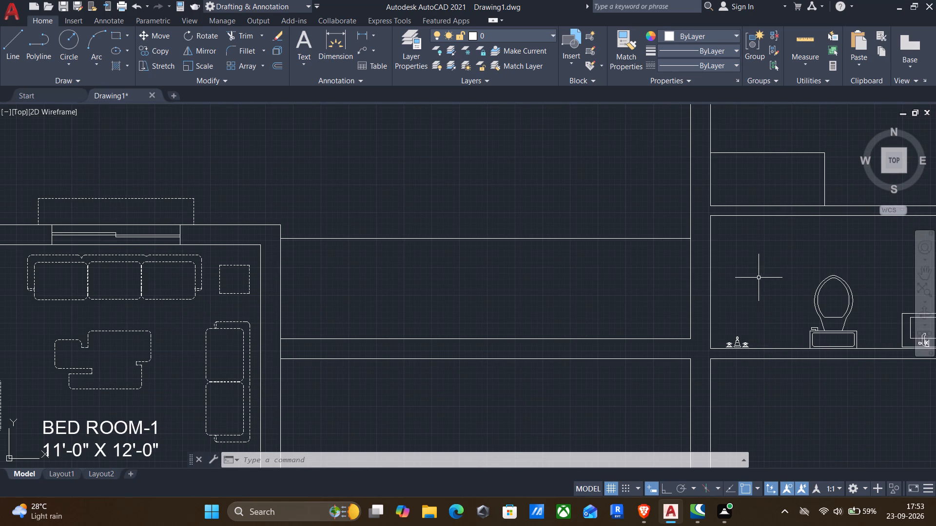
pyautogui.moveTo(616, 250); pyautogui.dragTo(683, 223, button='middle')
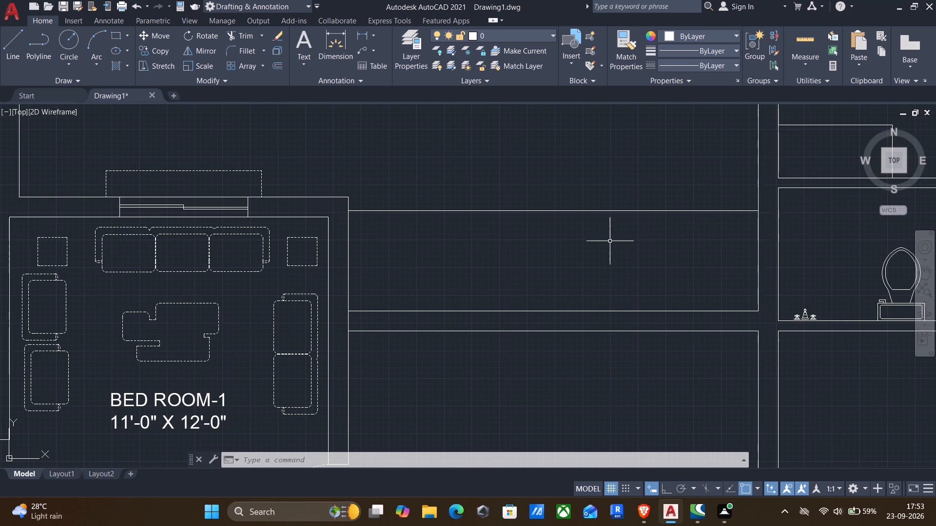
pyautogui.moveTo(609, 244); pyautogui.dragTo(656, 292, button='middle')
pyautogui.scroll(-1, 589, 263)
pyautogui.moveTo(570, 234); pyautogui.dragTo(624, 285, button='middle')
pyautogui.scroll(-2, 624, 285)
pyautogui.moveTo(598, 229); pyautogui.dragTo(608, 224, button='middle')
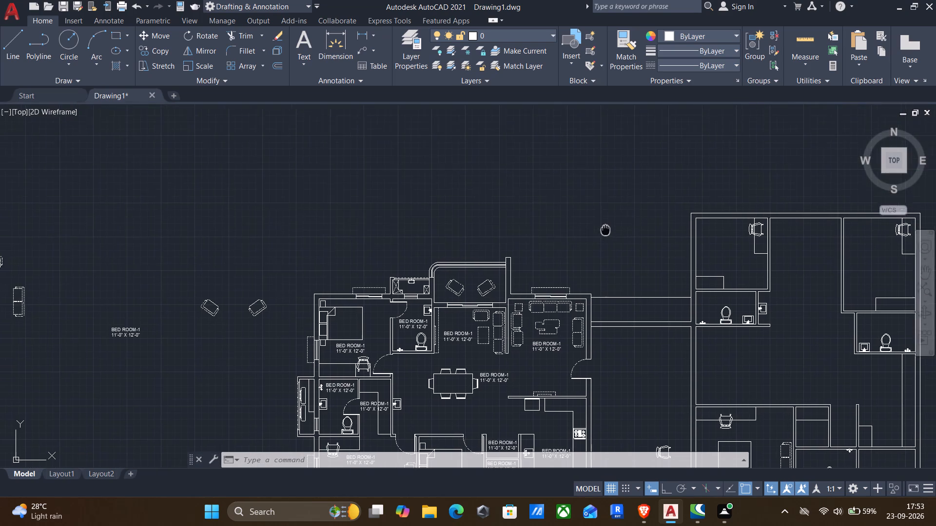
pyautogui.moveTo(608, 224); pyautogui.dragTo(613, 203, button='middle')
pyautogui.moveTo(625, 248); pyautogui.dragTo(556, 186, button='middle')
pyautogui.moveTo(573, 210); pyautogui.dragTo(487, 218, button='middle')
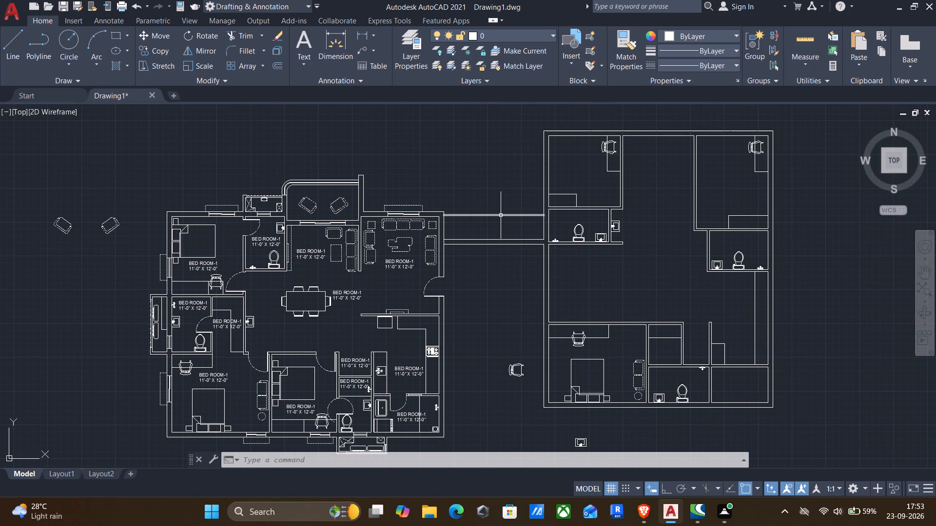
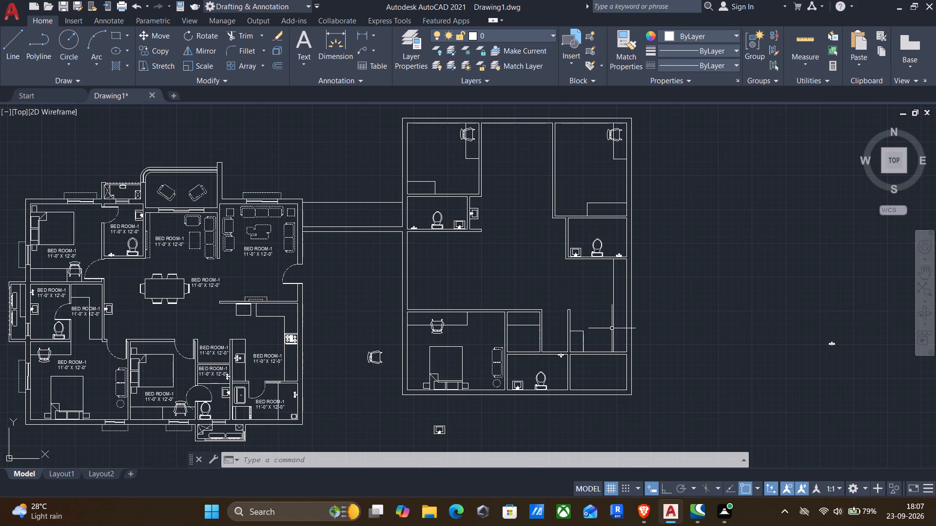
# Draw a line across the lower-left bedroom's top wall, continuing the bedroom-side face of the partition beside the wardrobe recess.
pyautogui.moveTo(440, 282); pyautogui.dragTo(467, 268, button='middle')
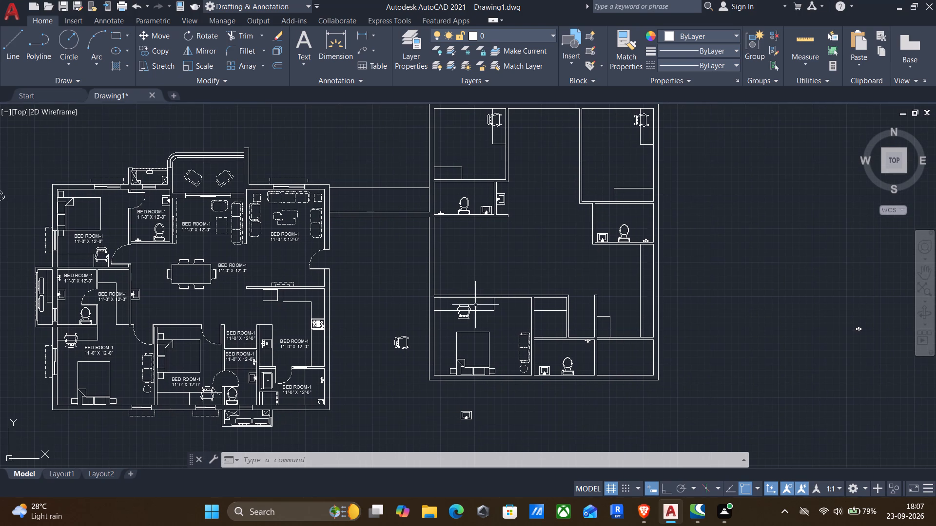
pyautogui.scroll(1, 485, 259)
pyautogui.moveTo(485, 259); pyautogui.dragTo(489, 287, button='middle')
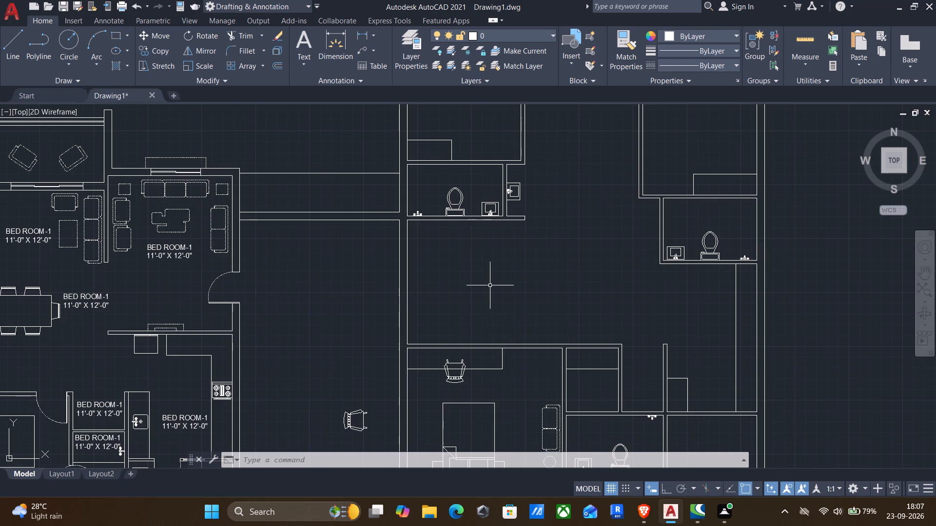
pyautogui.press('l')
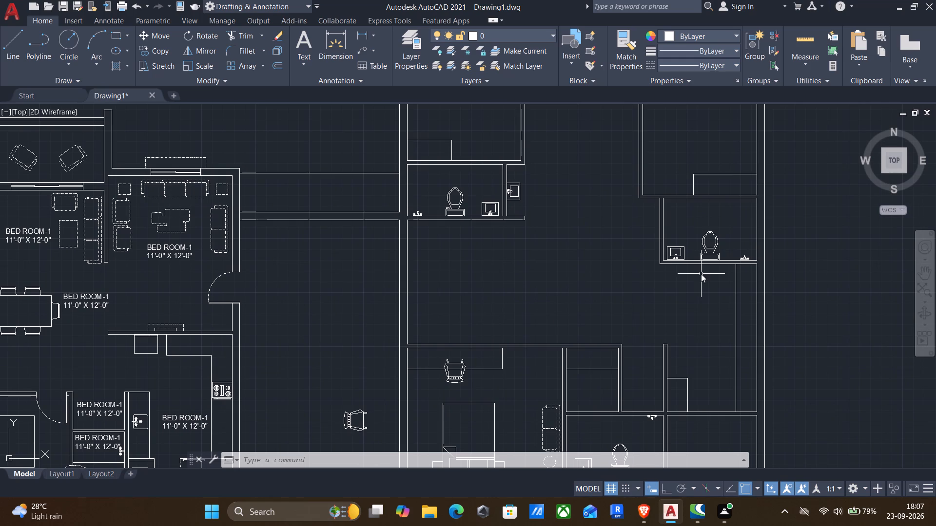
pyautogui.press('Return')
pyautogui.scroll(3, 599, 324)
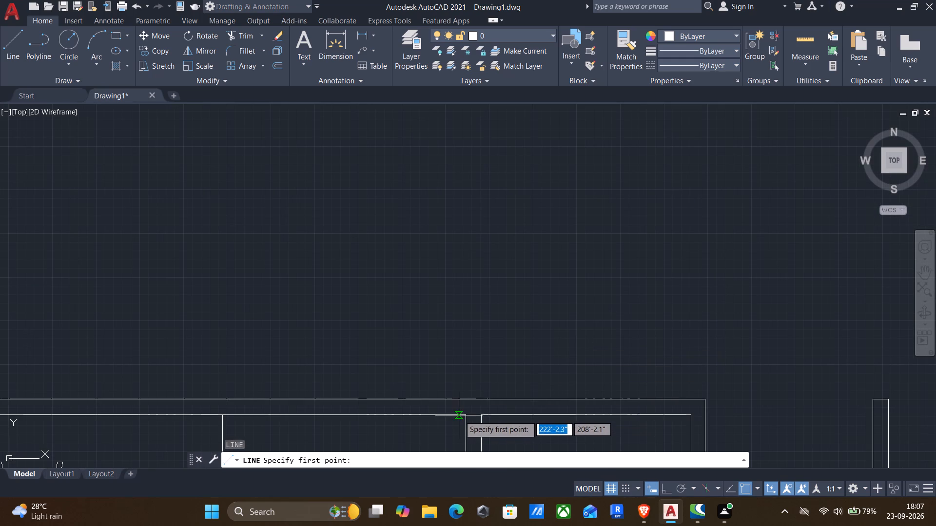
pyautogui.click(464, 414)
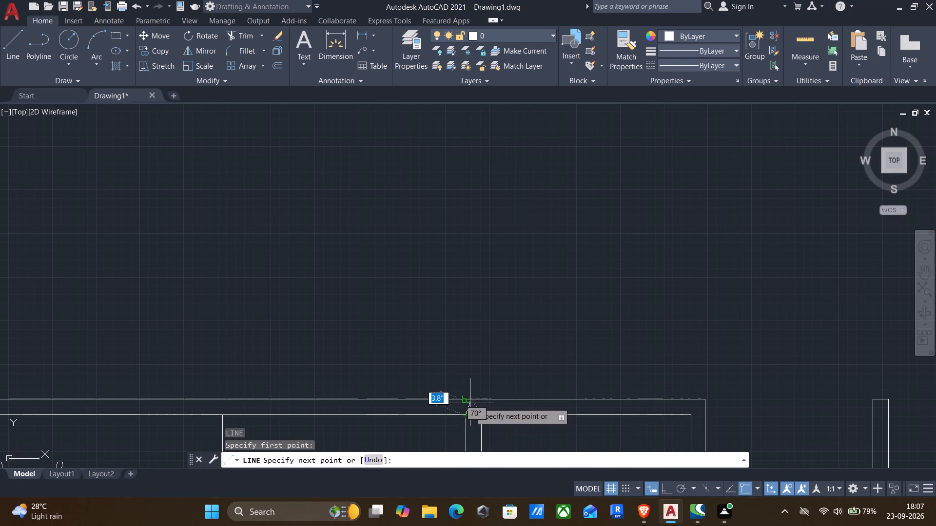
pyautogui.press('F8')
pyautogui.click(468, 399)
pyautogui.press('Return')
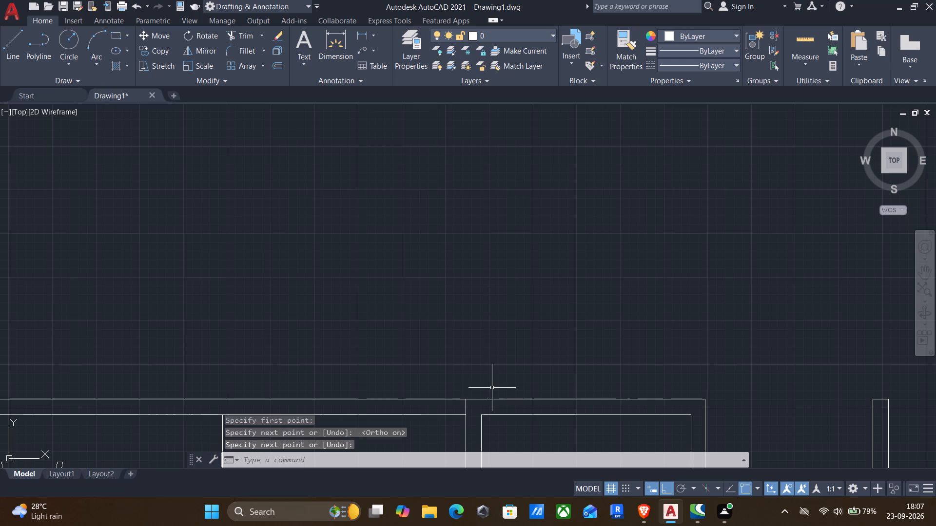
# Draw a 4" line across the wall between the lower bathroom and the wardrobe recess, at its junction with the bedroom partition.
pyautogui.moveTo(492, 388); pyautogui.dragTo(516, 225, button='middle')
pyautogui.scroll(-3, 521, 199)
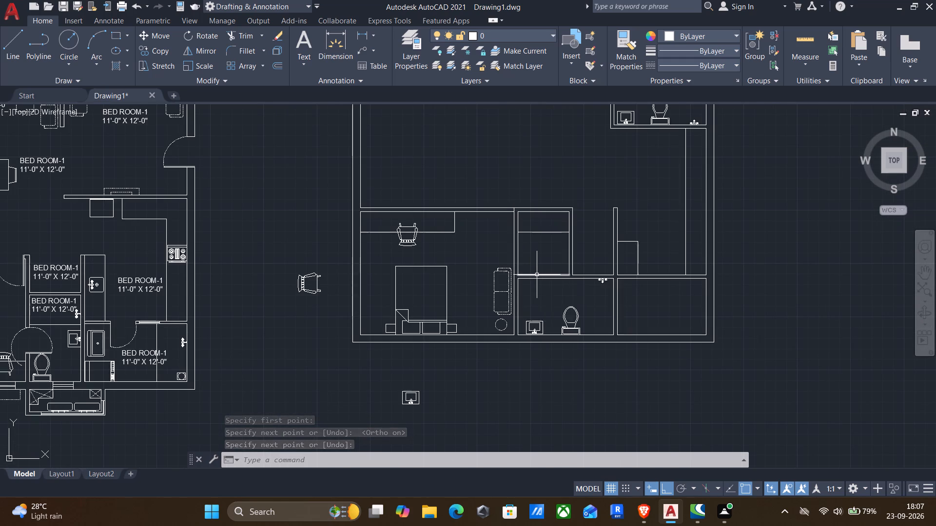
pyautogui.scroll(2, 537, 275)
pyautogui.press('l')
pyautogui.press('Return')
pyautogui.scroll(3, 506, 263)
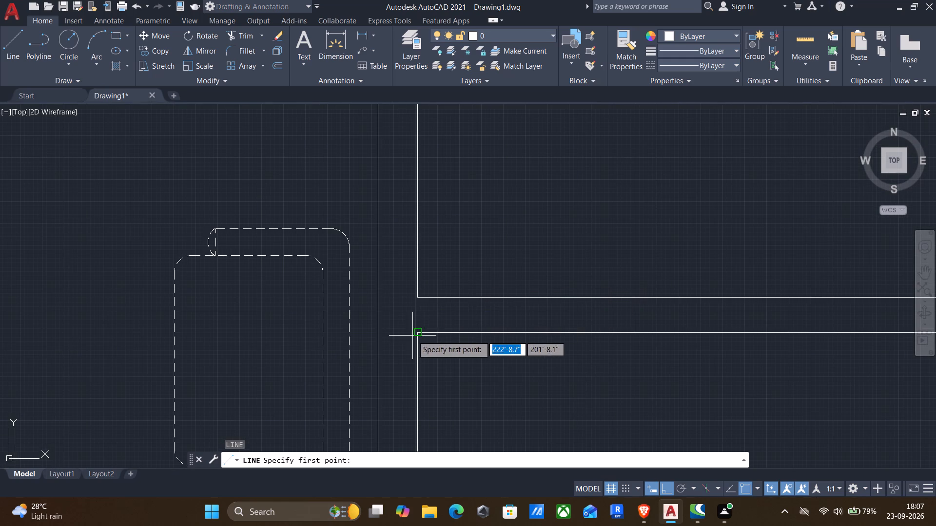
pyautogui.click(419, 335)
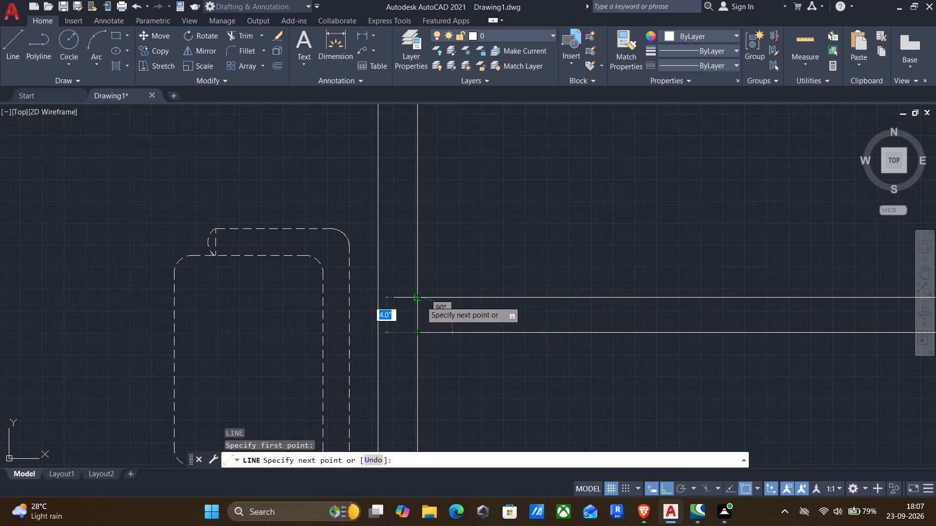
pyautogui.click(420, 300)
pyautogui.press('Return')
# Draw a 4.5" line across the upper-left bedroom's right wall, level with the inner face of its bottom wall.
pyautogui.scroll(-3, 427, 301)
pyautogui.moveTo(474, 326); pyautogui.dragTo(504, 411, button='middle')
pyautogui.scroll(-2, 504, 412)
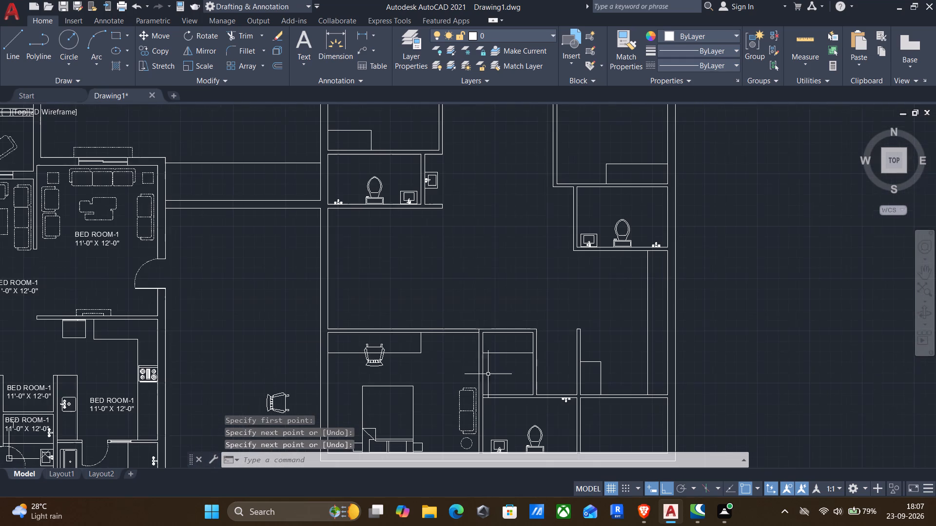
pyautogui.moveTo(462, 277); pyautogui.dragTo(490, 413, button='middle')
pyautogui.scroll(3, 452, 304)
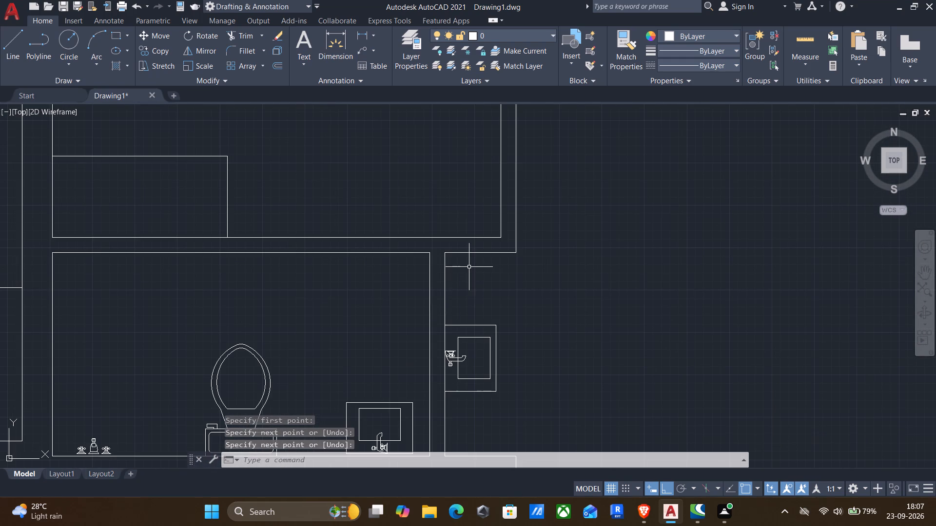
pyautogui.moveTo(484, 248); pyautogui.dragTo(500, 291, button='middle')
pyautogui.press('Return')
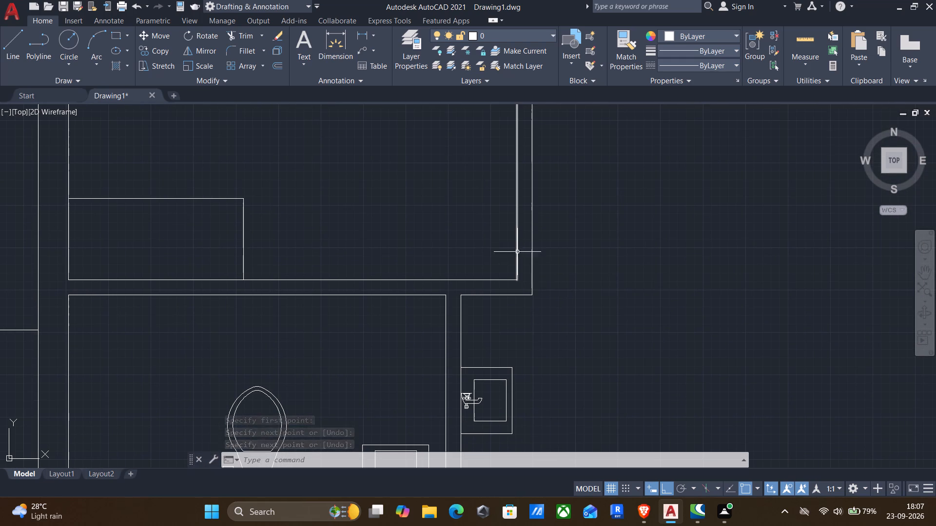
pyautogui.click(515, 277)
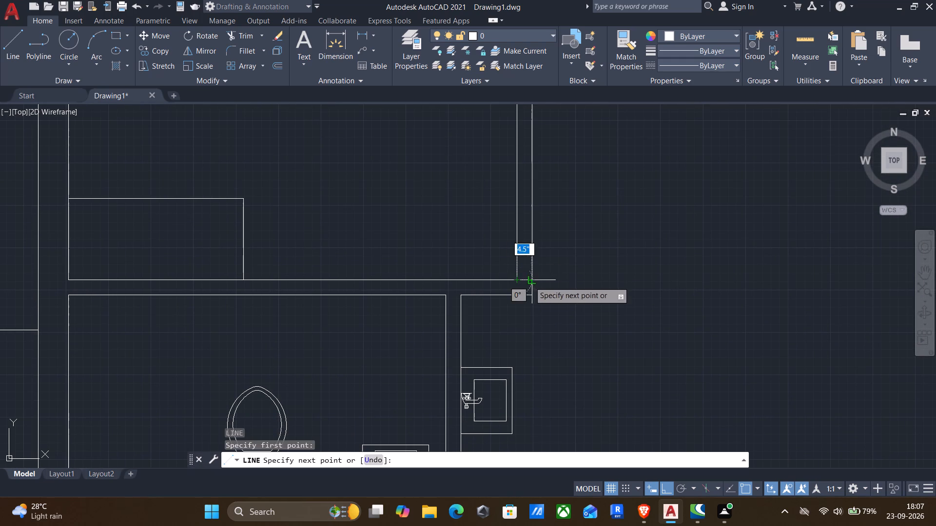
pyautogui.click(529, 282)
pyautogui.press('Return')
# Draw a 4.5" line across the wall between the upper-left bedroom and its bathroom, from the bathroom's upper-right inner corner.
pyautogui.scroll(-3, 529, 282)
pyautogui.middleClick(465, 303)
pyautogui.middleClick(461, 302)
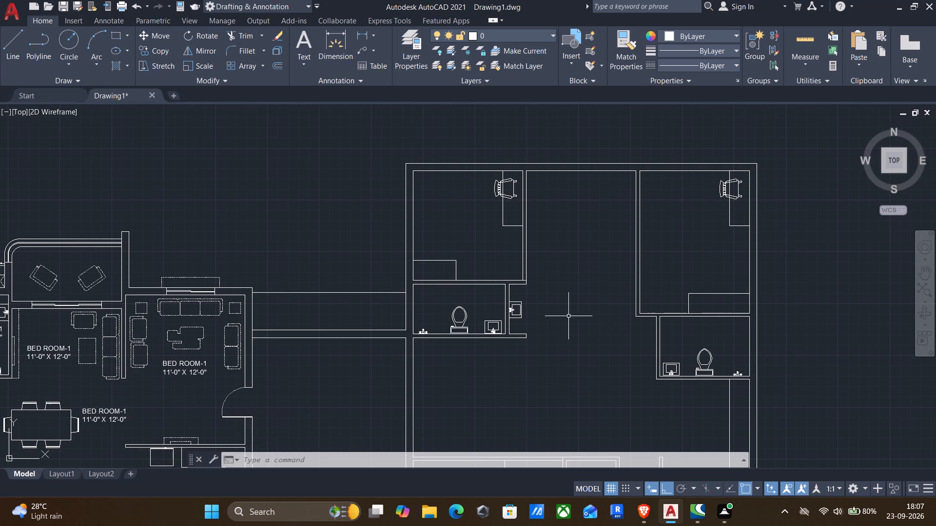
pyautogui.press('l')
pyautogui.press('Return')
pyautogui.scroll(3, 503, 289)
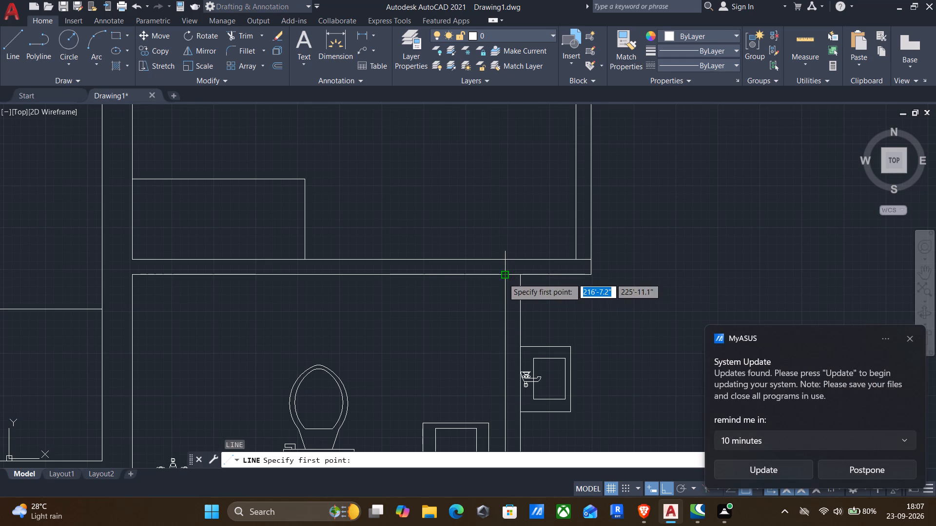
pyautogui.click(503, 278)
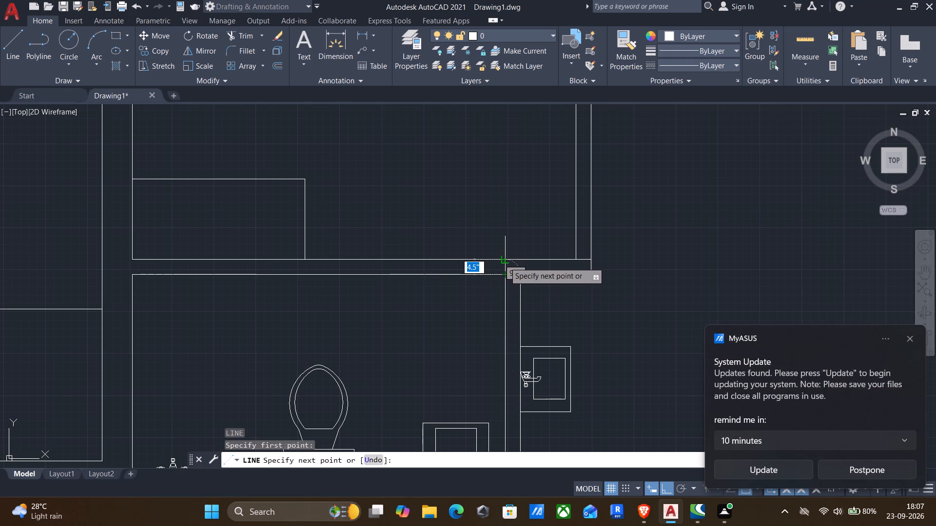
pyautogui.click(505, 262)
pyautogui.press('Return')
# Draw a short line across the wall above the lower-right corner room, just beyond the end of the small counter.
pyautogui.scroll(-3, 524, 288)
pyautogui.moveTo(541, 290); pyautogui.dragTo(531, 287, button='middle')
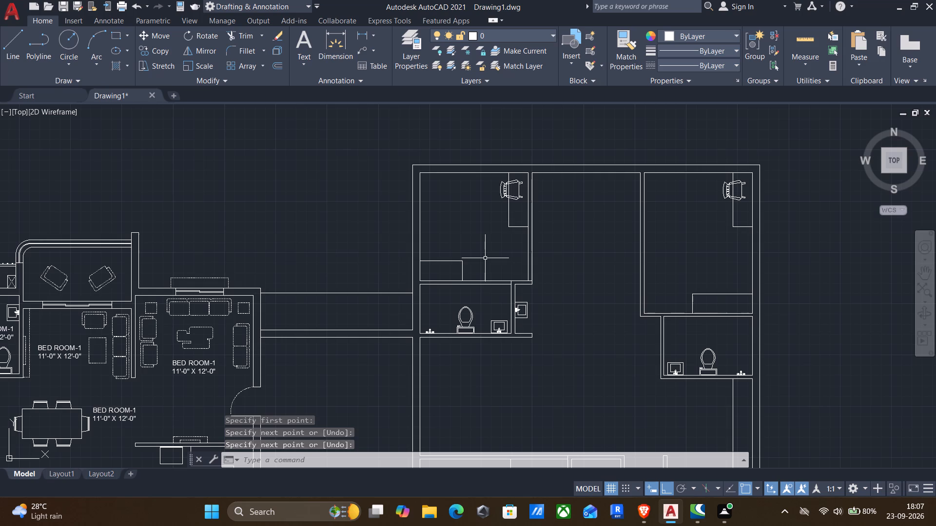
pyautogui.scroll(-1, 556, 295)
pyautogui.moveTo(628, 340); pyautogui.dragTo(586, 214, button='middle')
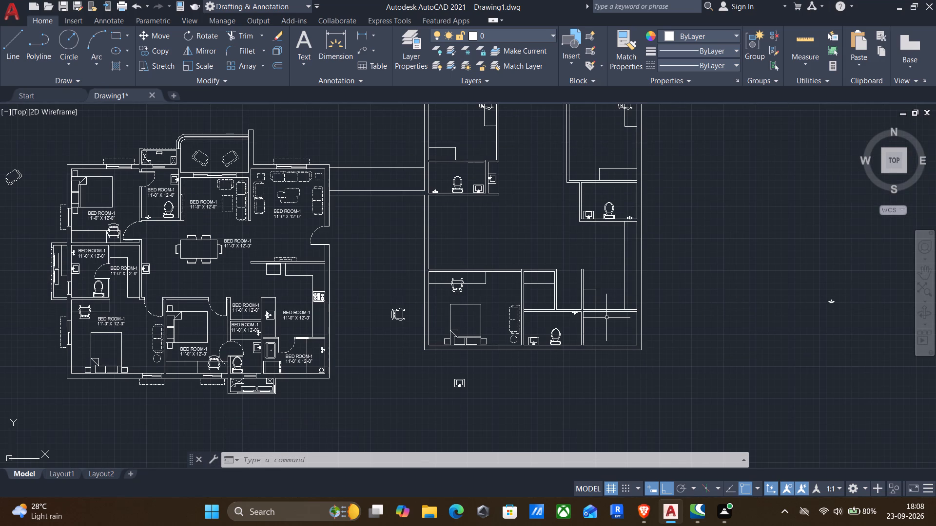
pyautogui.press('l')
pyautogui.press('Return')
pyautogui.scroll(2, 606, 318)
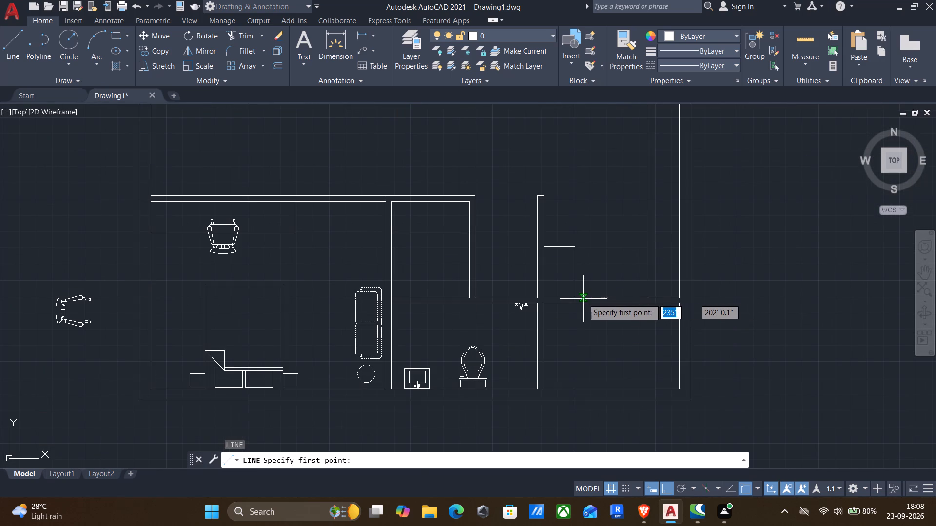
pyautogui.scroll(1, 589, 302)
pyautogui.click(591, 294)
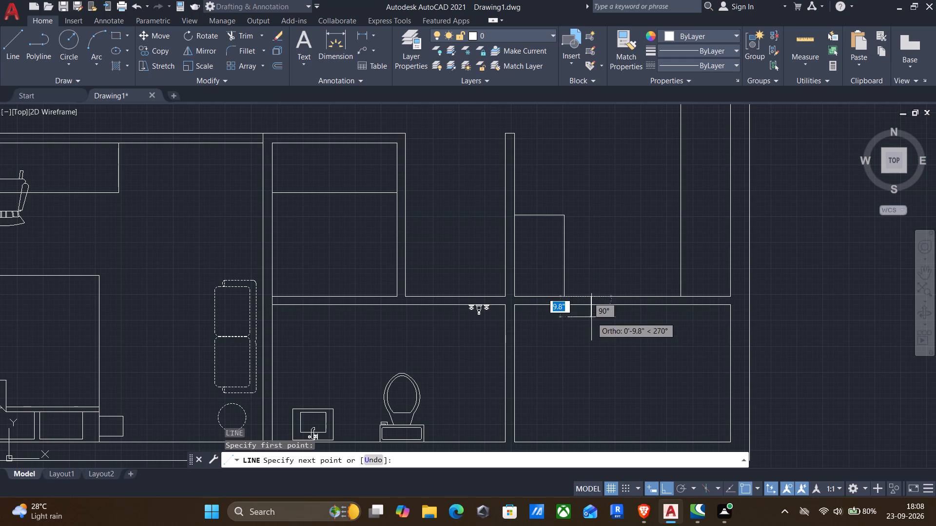
pyautogui.click(591, 308)
pyautogui.press('Return')
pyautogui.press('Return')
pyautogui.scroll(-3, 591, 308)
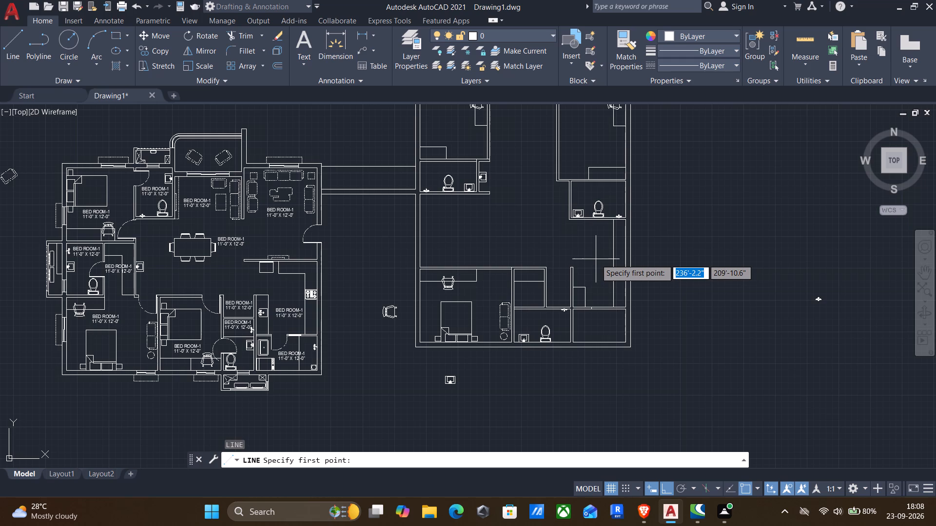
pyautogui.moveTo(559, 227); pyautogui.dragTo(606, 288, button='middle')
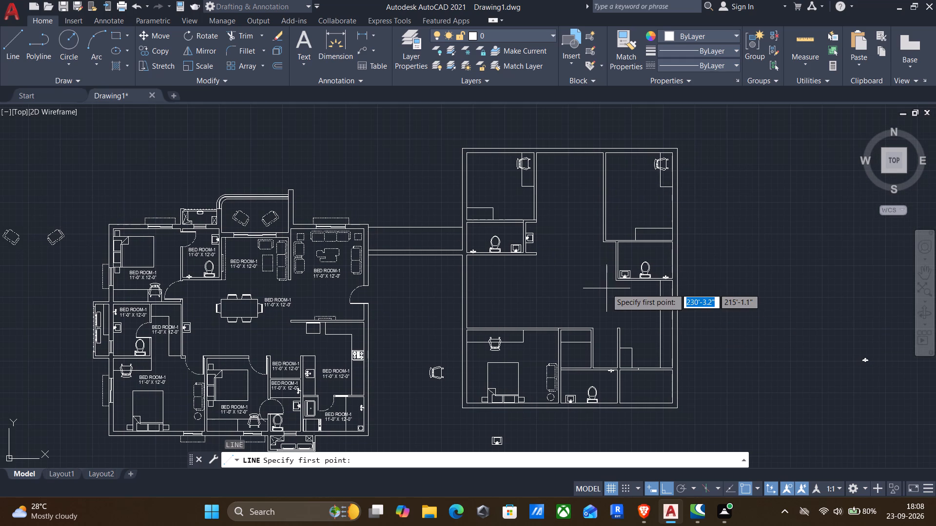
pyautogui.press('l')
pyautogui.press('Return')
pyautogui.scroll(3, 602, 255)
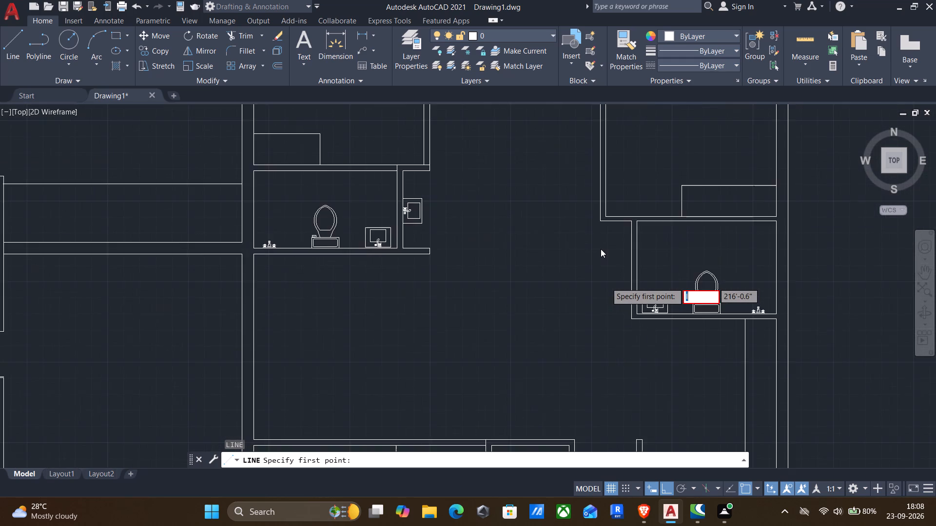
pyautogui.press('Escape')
# Draw a line across the upper-right bedroom's left wall, from the bedroom's lower-left inner corner to the outer face.
pyautogui.press('l')
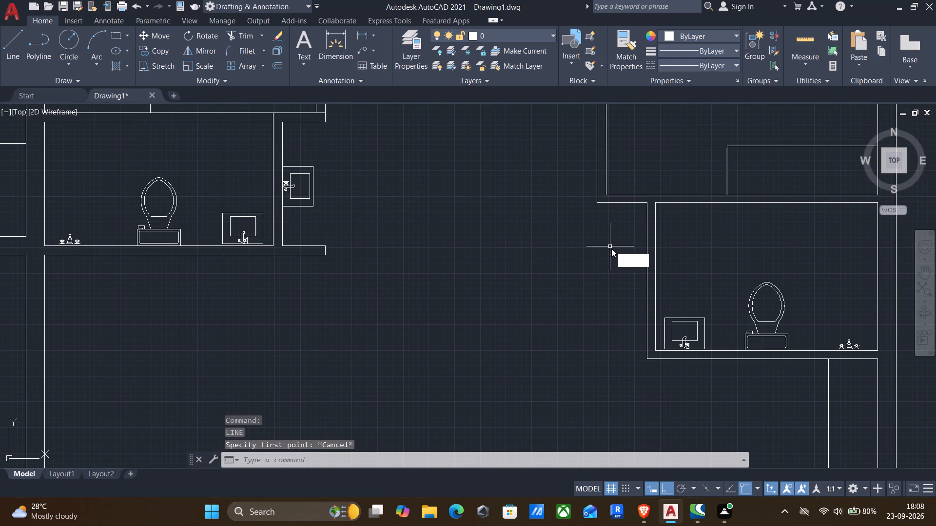
pyautogui.press('Return')
pyautogui.scroll(3, 609, 192)
pyautogui.click(591, 197)
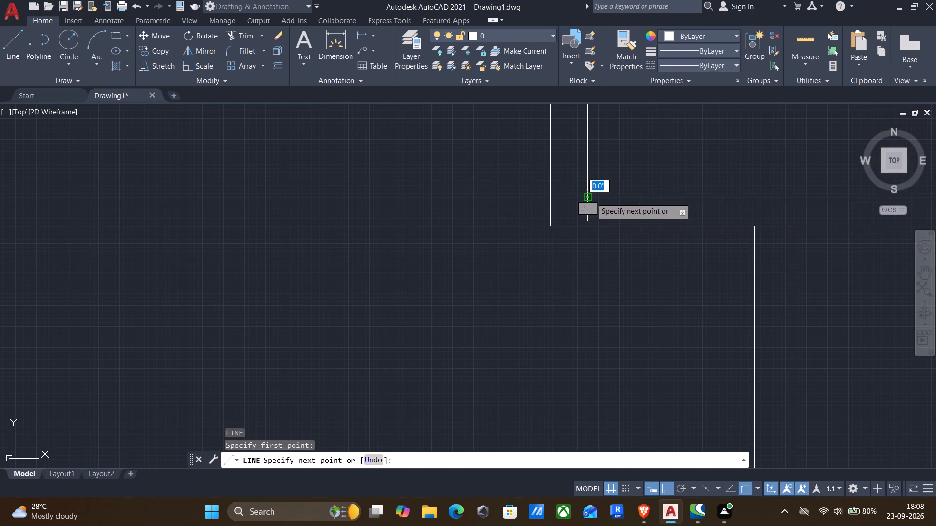
pyautogui.click(552, 198)
pyautogui.press('Return')
# Draw a line across the wall between the upper-right bedroom and its bathroom, from the bathroom's upper-left inner corner.
pyautogui.scroll(-3, 560, 211)
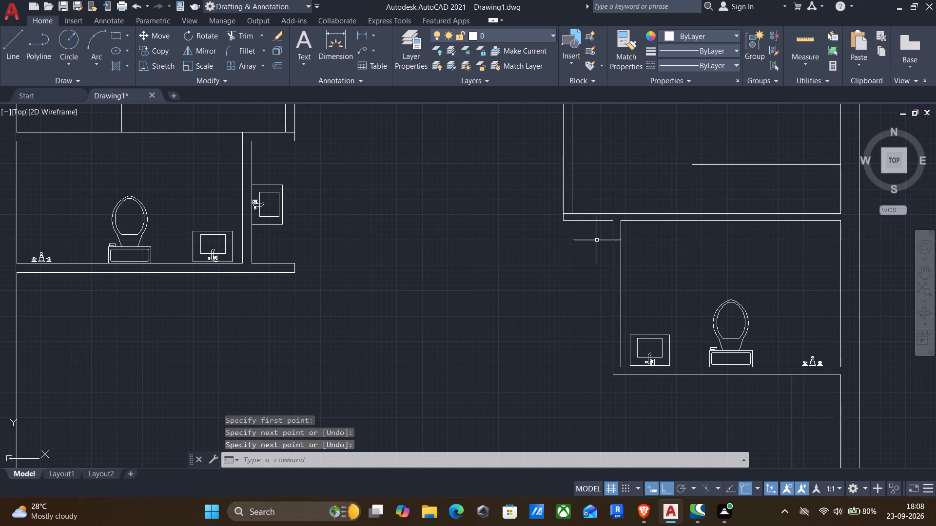
pyautogui.scroll(3, 614, 224)
pyautogui.press('Return')
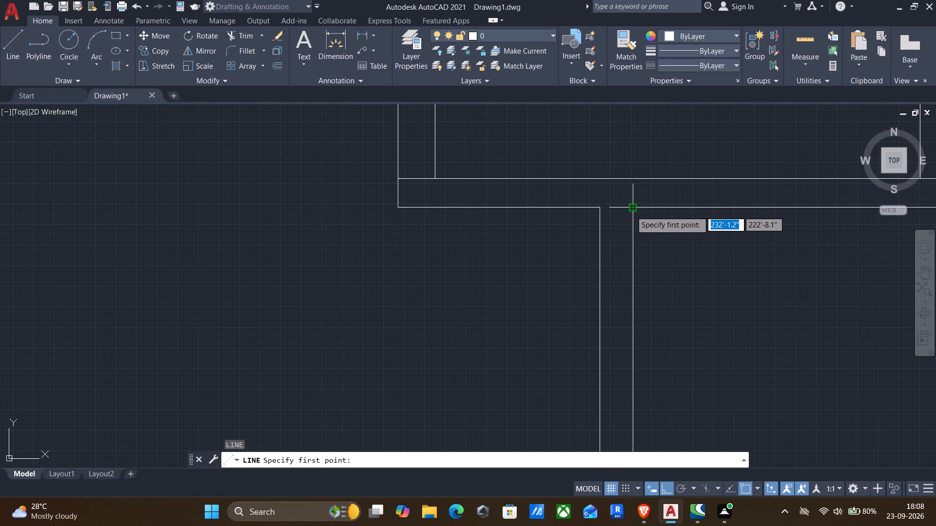
pyautogui.click(634, 207)
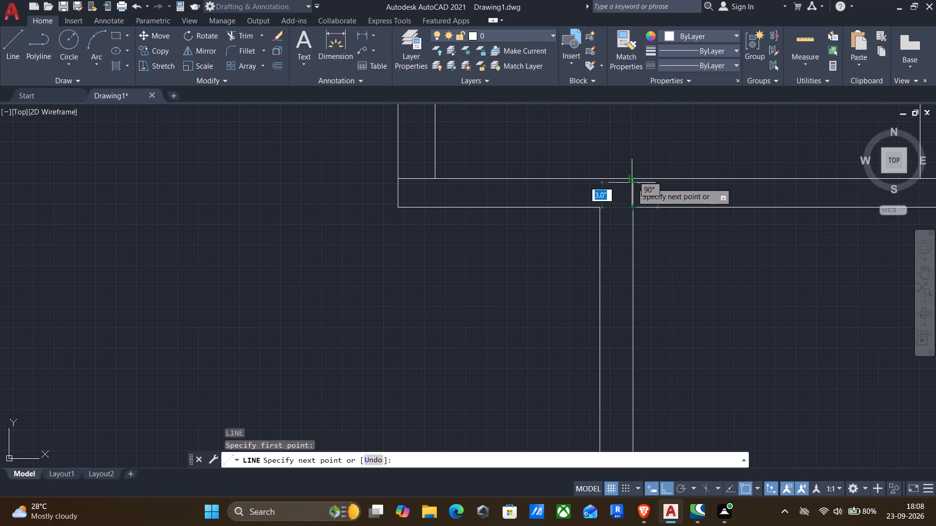
pyautogui.click(632, 181)
pyautogui.press('Return')
# Offset the line across the upper-right bedroom's left wall upward by 2" to mark the first door jamb.
pyautogui.scroll(-4, 625, 202)
pyautogui.moveTo(594, 264); pyautogui.dragTo(686, 300, button='middle')
pyautogui.press('o')
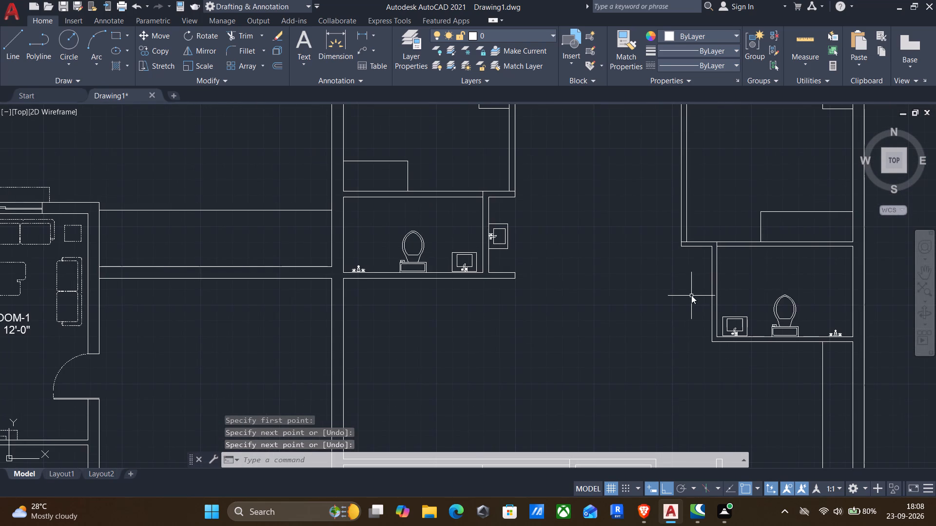
pyautogui.press('Return')
pyautogui.scroll(3, 675, 237)
pyautogui.click(698, 262)
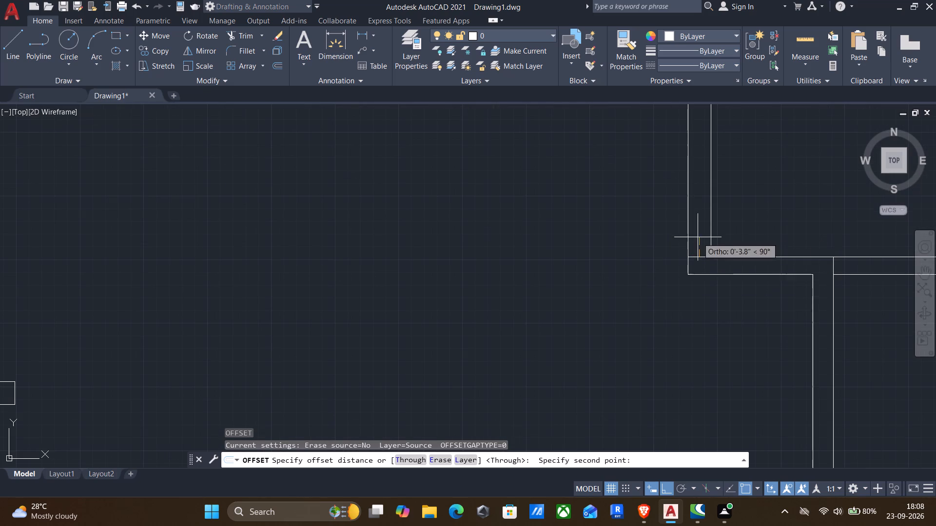
pyautogui.click(698, 237)
pyautogui.click(696, 256)
pyautogui.write('2"')
pyautogui.press('Return')
# Offset the new jamb line upward by 3' to mark the other side of the bedroom's door opening.
pyautogui.scroll(-2, 733, 260)
pyautogui.scroll(3, 719, 255)
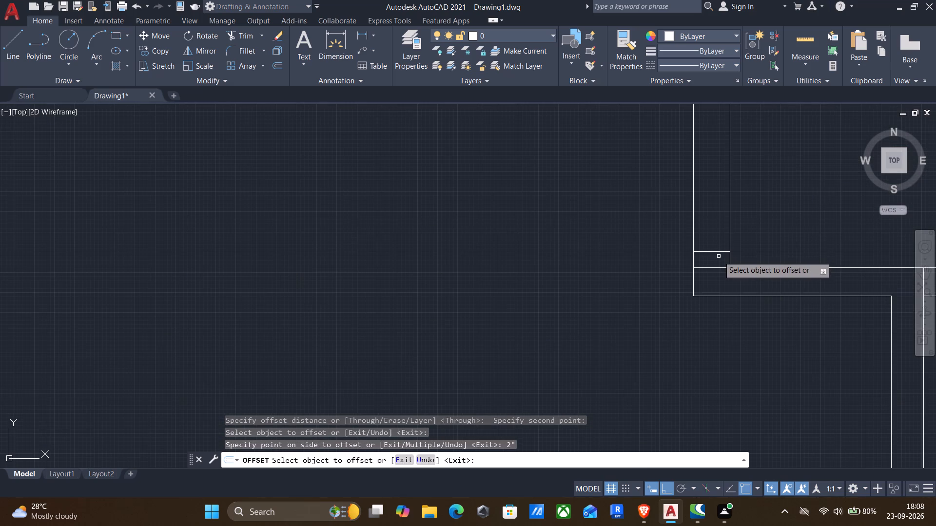
pyautogui.click(718, 251)
pyautogui.write("3'")
pyautogui.scroll(-4, 710, 236)
pyautogui.press('Return')
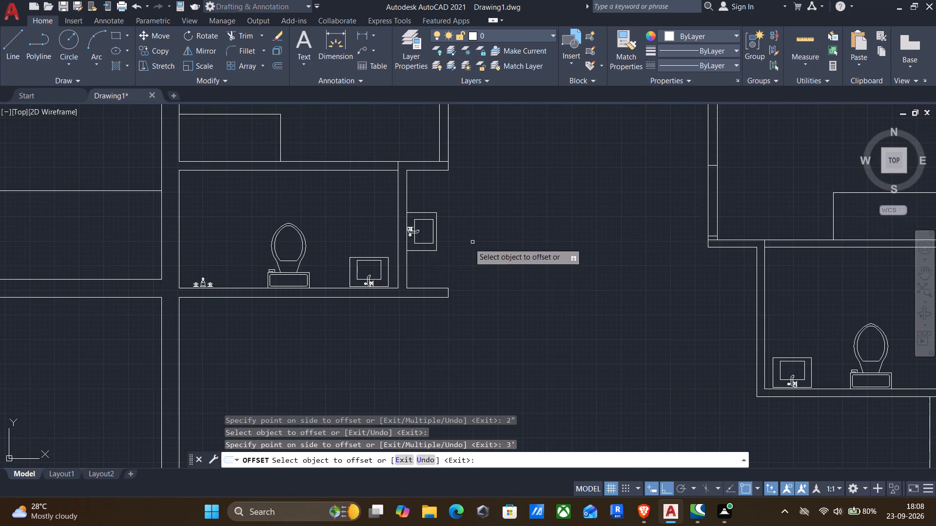
# Offset the line across the right bathroom's top wall 2" away from the corner to mark the bathroom door jamb.
pyautogui.scroll(1, 644, 257)
pyautogui.moveTo(783, 254); pyautogui.dragTo(533, 274, button='middle')
pyautogui.scroll(3, 607, 264)
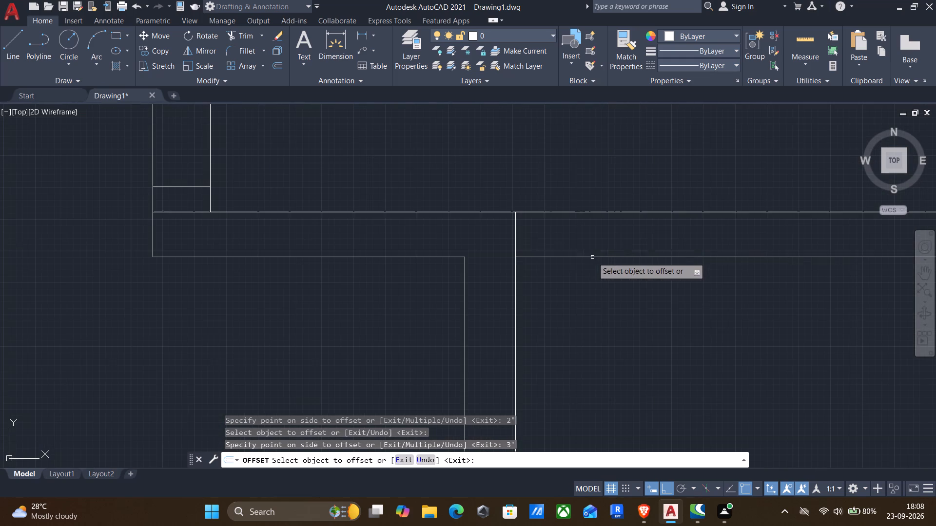
pyautogui.click(514, 246)
pyautogui.write('2"')
pyautogui.press('Return')
# Offset the bathroom's new jamb line by 3" along the top wall, away from the corner.
pyautogui.click(541, 248)
pyautogui.press('3')
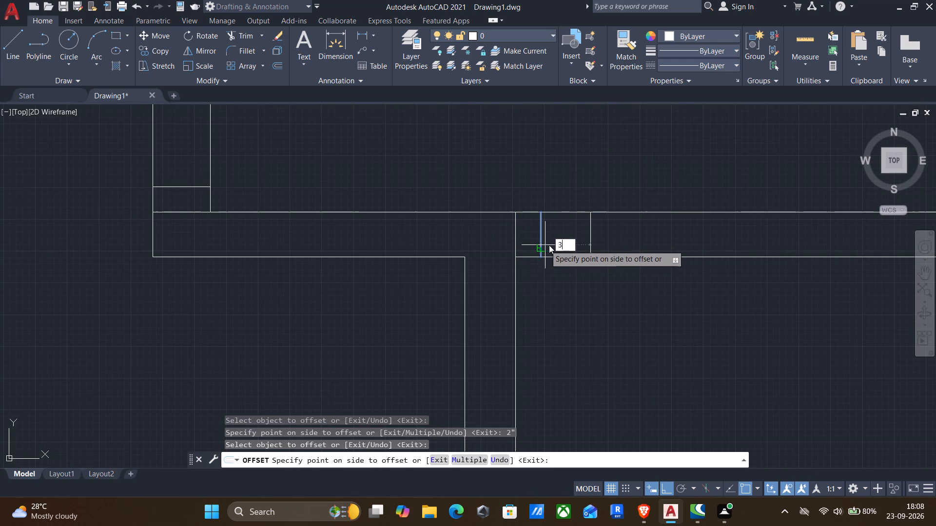
pyautogui.hotkey('shift', '"')
pyautogui.press('Return')
pyautogui.scroll(-4, 548, 247)
pyautogui.scroll(4, 569, 233)
pyautogui.scroll(-2, 573, 325)
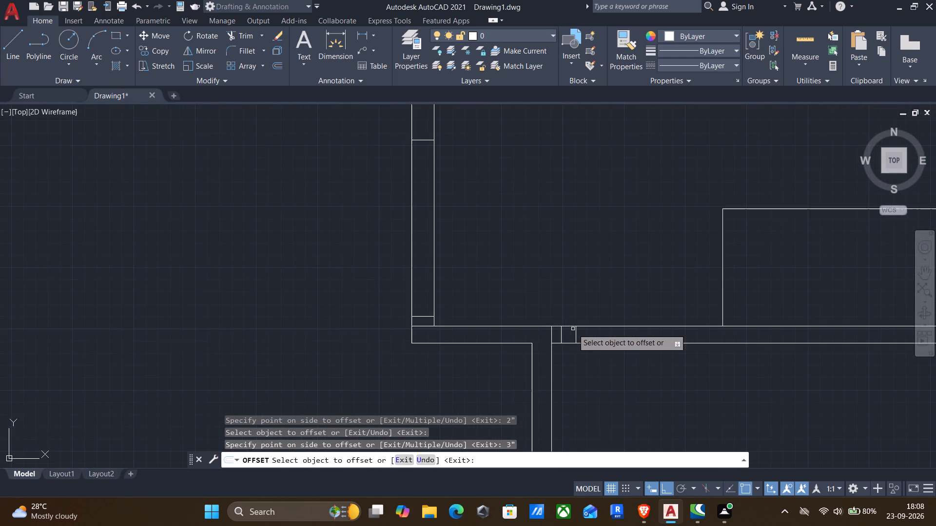
# Offset the right bathroom's 2" jamb line by 2'6" along the top wall, away from the corner, to mark the door width.
pyautogui.scroll(2, 573, 332)
pyautogui.click(540, 345)
pyautogui.press('3')
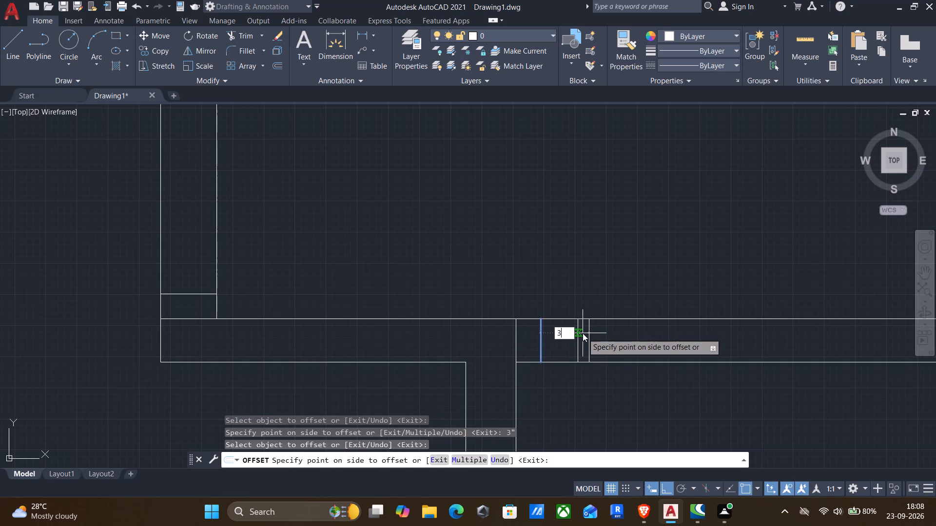
pyautogui.press('BackSpace')
pyautogui.press('BackSpace')
pyautogui.press('2')
pyautogui.write('\'6"')
pyautogui.press('Return')
# Offset the line across the upper-left bedroom's right wall upward by 2" to mark the first door jamb.
pyautogui.scroll(-4, 583, 333)
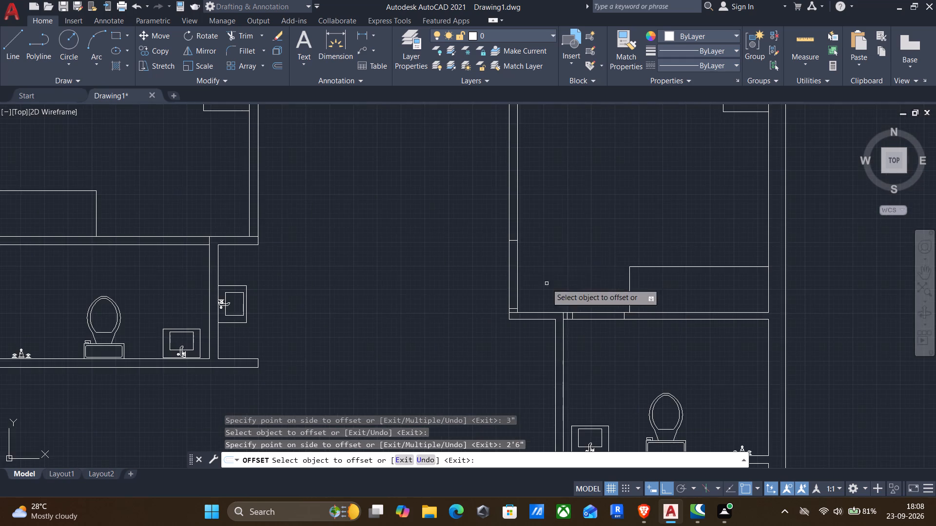
pyautogui.moveTo(515, 257); pyautogui.dragTo(785, 336, button='middle')
pyautogui.scroll(2, 525, 319)
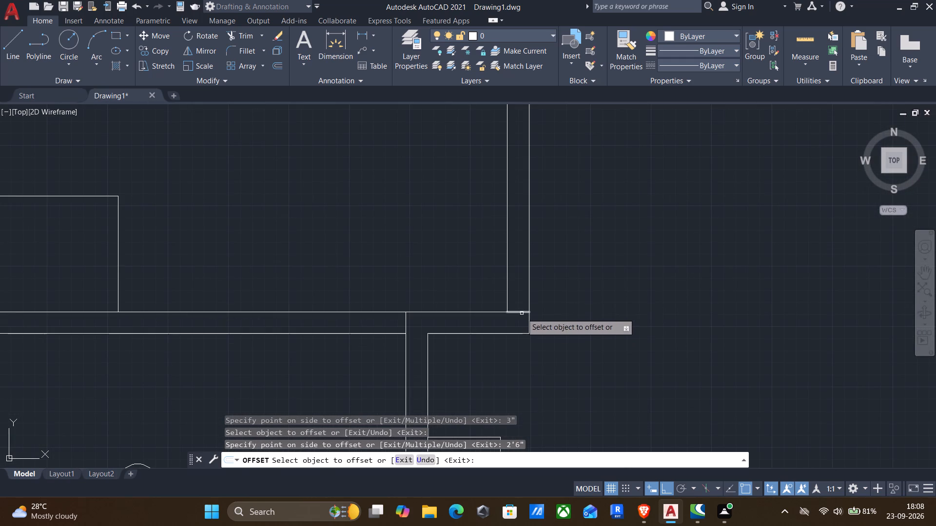
pyautogui.click(522, 313)
pyautogui.press('2')
pyautogui.hotkey('shift', '"')
pyautogui.press('Return')
# Offset the upper-left bedroom's new jamb line upward by 3' to mark the other side of the door opening.
pyautogui.click(519, 301)
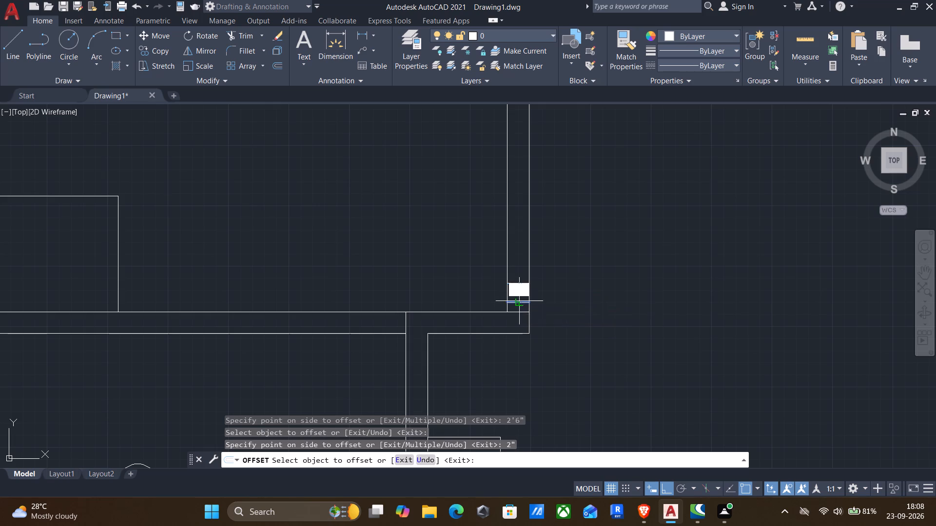
pyautogui.press('3')
pyautogui.press("'")
pyautogui.press('Return')
# Offset the line across the left bathroom's top wall 2" away from the corner to mark the door jamb.
pyautogui.scroll(-3, 523, 286)
pyautogui.scroll(2, 490, 298)
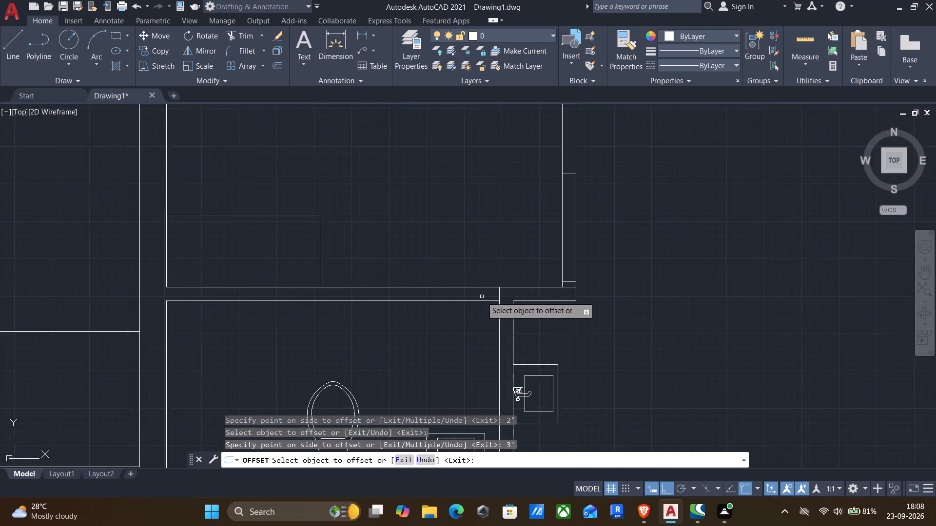
pyautogui.scroll(1, 482, 297)
pyautogui.click(509, 294)
pyautogui.press('2')
pyautogui.hotkey('shift', '"')
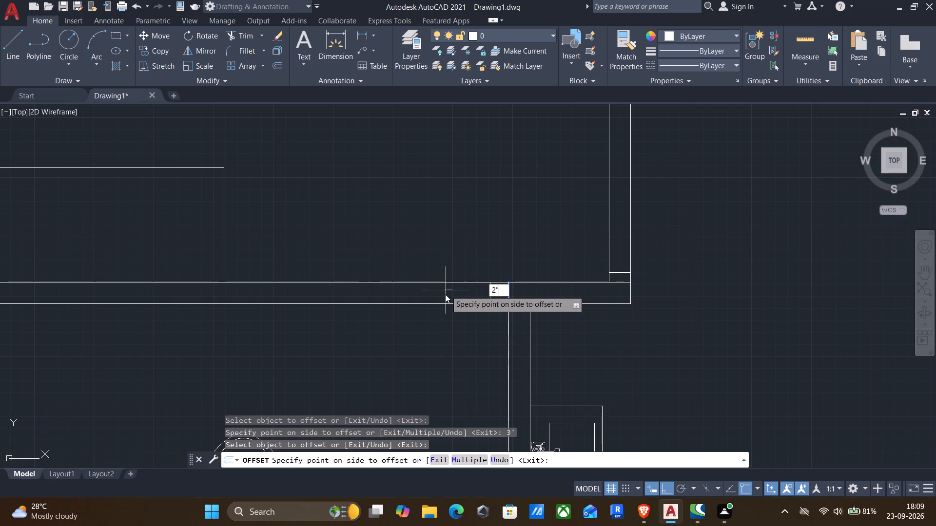
pyautogui.press('Return')
# Offset the left bathroom's new jamb line by 2'6" along the top wall, away from the corner.
pyautogui.click(497, 297)
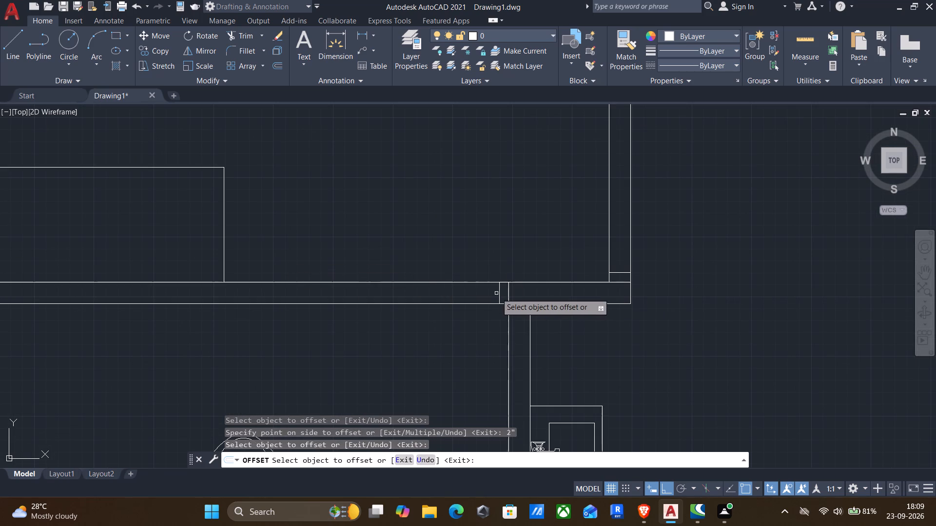
pyautogui.click(498, 293)
pyautogui.press('2')
pyautogui.press("'")
pyautogui.write('6"')
pyautogui.press('Return')
# Offset the line across the lower-left bedroom's top wall 2" into the bedroom side to mark the door jamb.
pyautogui.scroll(-4, 457, 293)
pyautogui.moveTo(454, 306); pyautogui.dragTo(451, 216, button='middle')
pyautogui.scroll(1, 451, 217)
pyautogui.moveTo(466, 327); pyautogui.dragTo(486, 239, button='middle')
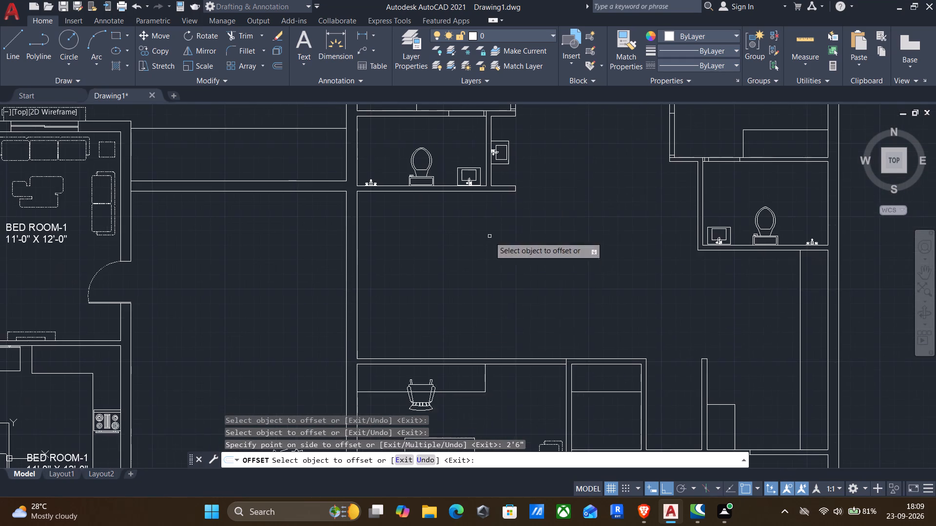
pyautogui.moveTo(535, 376); pyautogui.dragTo(509, 272, button='middle')
pyautogui.scroll(3, 518, 268)
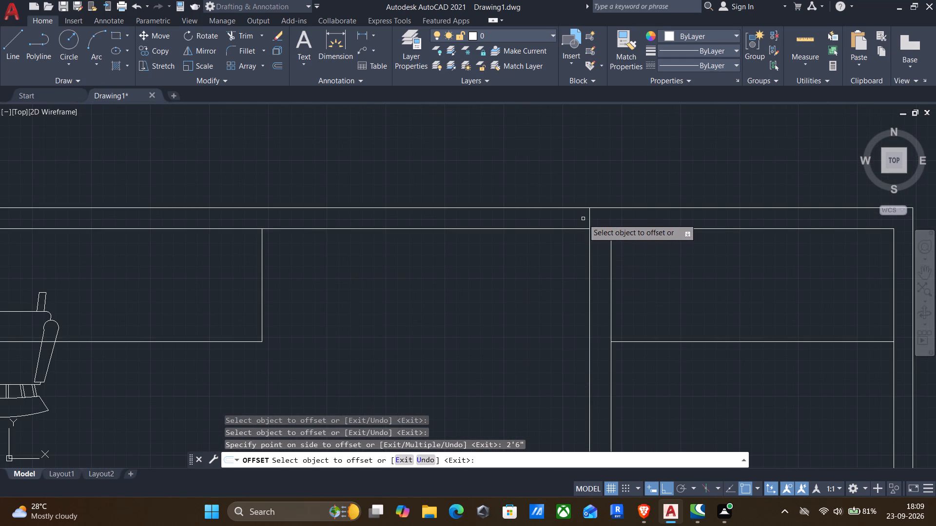
pyautogui.click(590, 216)
pyautogui.press('2')
pyautogui.hotkey('shift', '"')
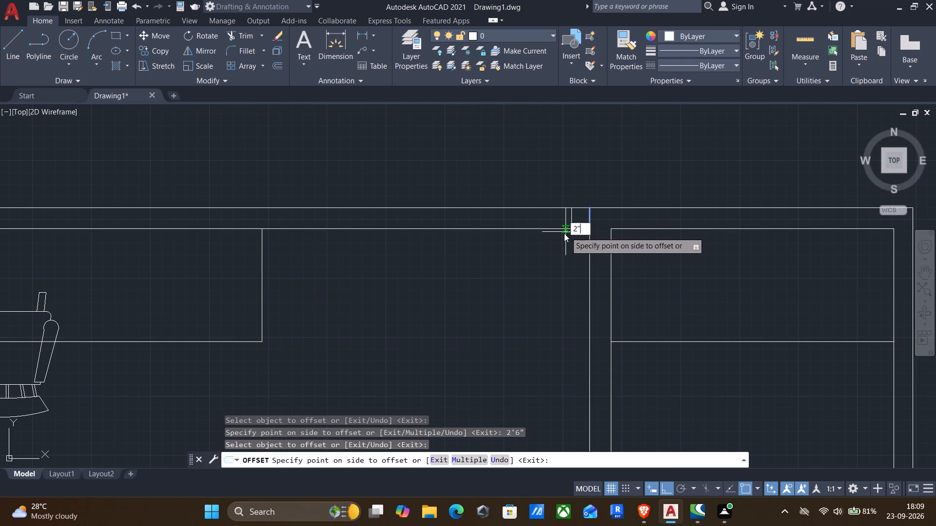
pyautogui.press('Return')
# Offset the lower-left bedroom's new jamb line by 3' along the top wall, away from the corner.
pyautogui.click(576, 220)
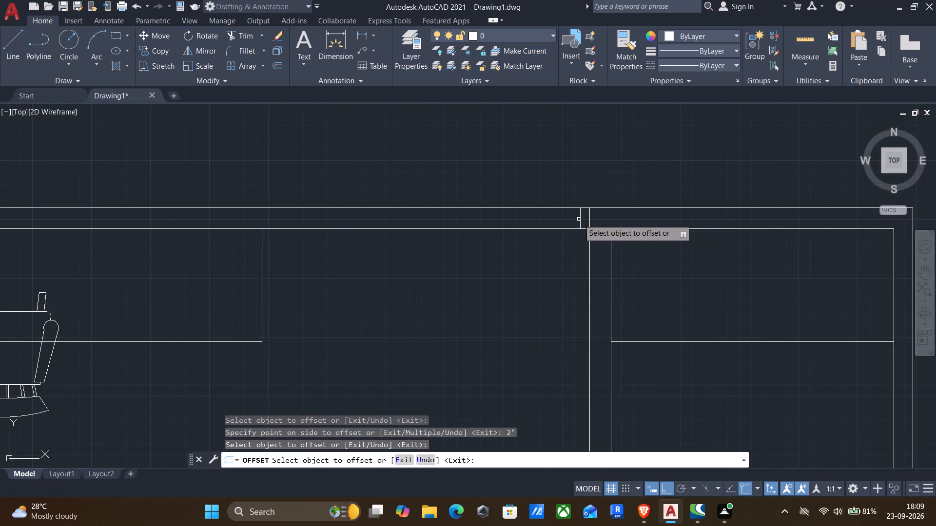
pyautogui.click(580, 220)
pyautogui.press('3')
pyautogui.hotkey('shift', '"')
pyautogui.press('BackSpace')
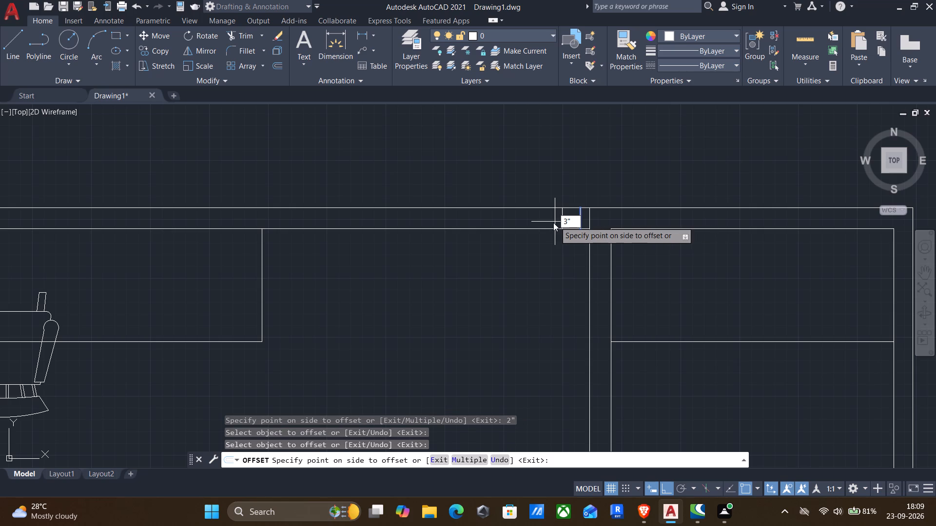
pyautogui.press("'")
pyautogui.press('Return')
# Offset the jamb line in the wall above the empty lower-right room by 2'6" toward the outer wall.
pyautogui.scroll(-4, 561, 220)
pyautogui.moveTo(575, 262); pyautogui.dragTo(541, 253, button='middle')
pyautogui.scroll(1, 538, 305)
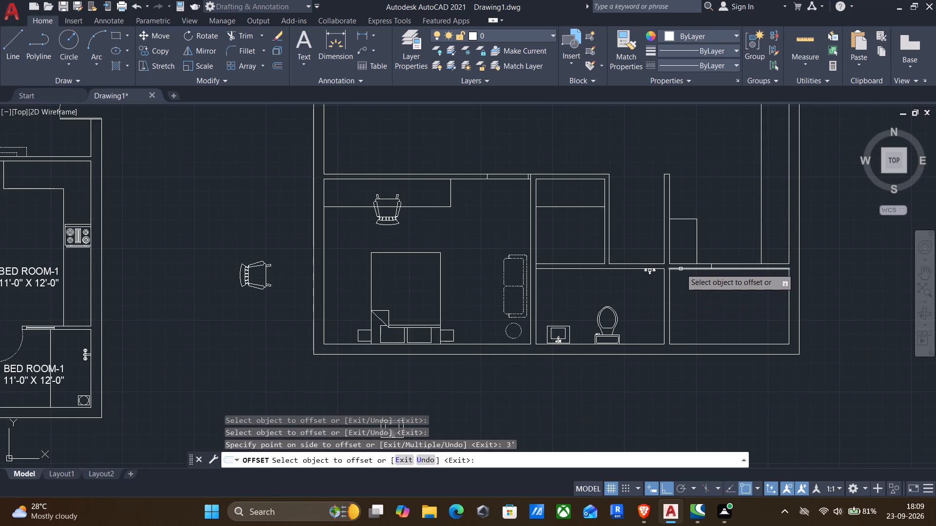
pyautogui.scroll(3, 694, 269)
pyautogui.click(748, 255)
pyautogui.write("2'")
pyautogui.write('6"')
pyautogui.press('Return')
# Offset the line across the lower bathroom's top wall 2" away from the bedroom wall to mark the door jamb.
pyautogui.scroll(-3, 789, 263)
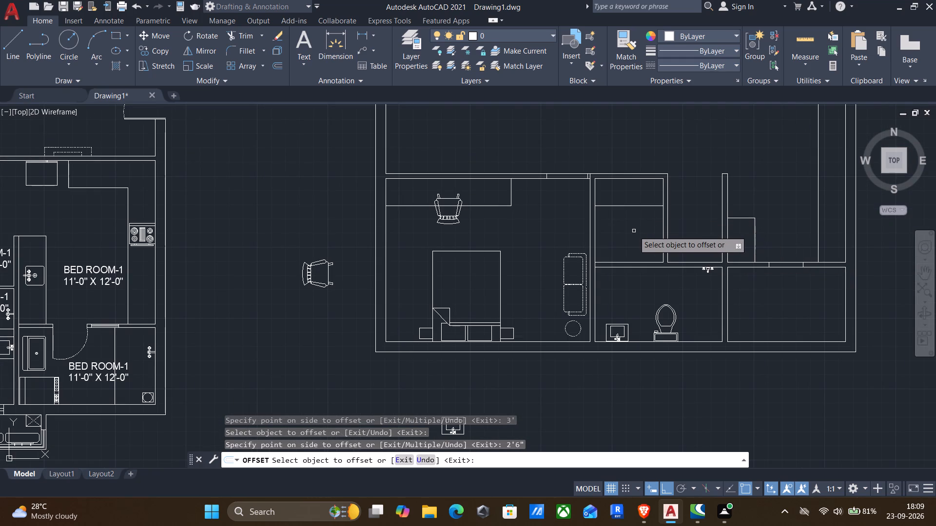
pyautogui.moveTo(646, 191); pyautogui.dragTo(620, 371, button='middle')
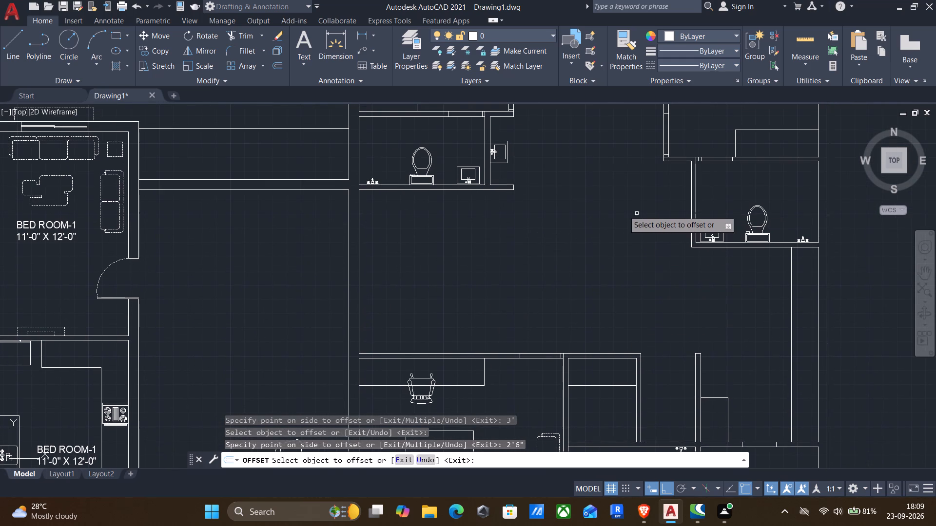
pyautogui.moveTo(555, 231); pyautogui.dragTo(565, 309, button='middle')
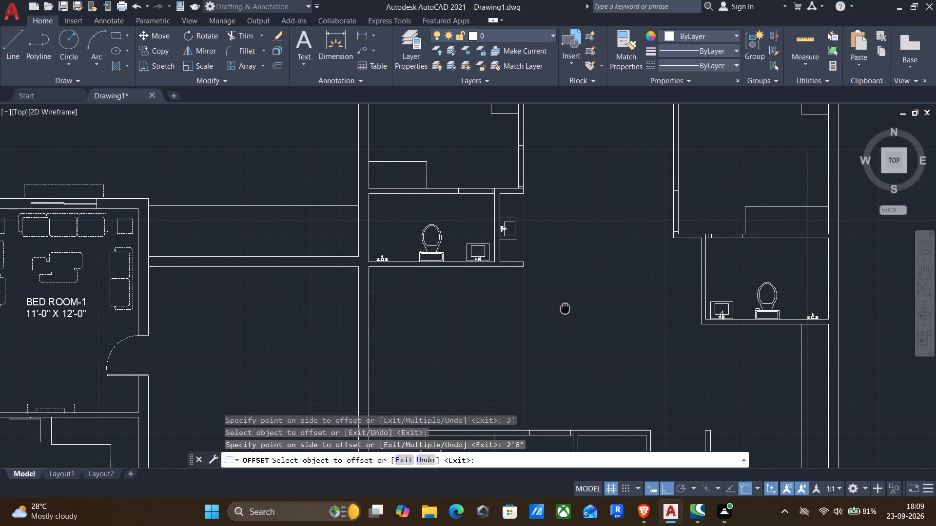
pyautogui.moveTo(565, 309); pyautogui.dragTo(552, 255, button='middle')
pyautogui.moveTo(551, 326); pyautogui.dragTo(545, 270, button='middle')
pyautogui.moveTo(534, 359); pyautogui.dragTo(542, 275, button='middle')
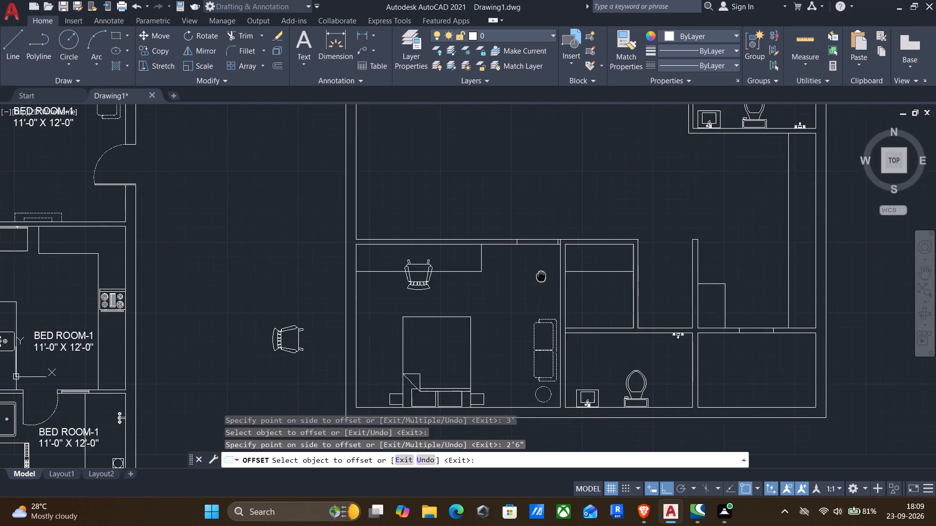
pyautogui.moveTo(542, 275); pyautogui.dragTo(543, 270, button='middle')
pyautogui.moveTo(543, 301); pyautogui.dragTo(543, 291, button='middle')
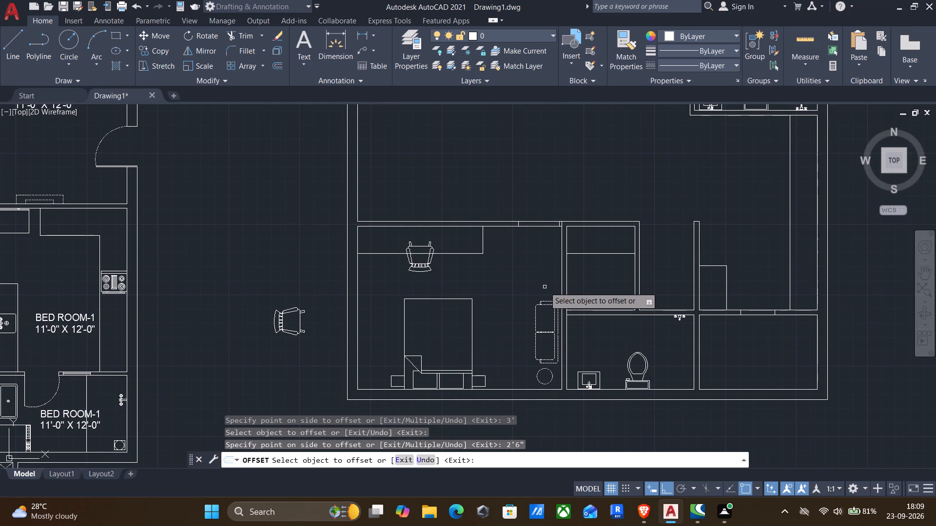
pyautogui.scroll(2, 592, 309)
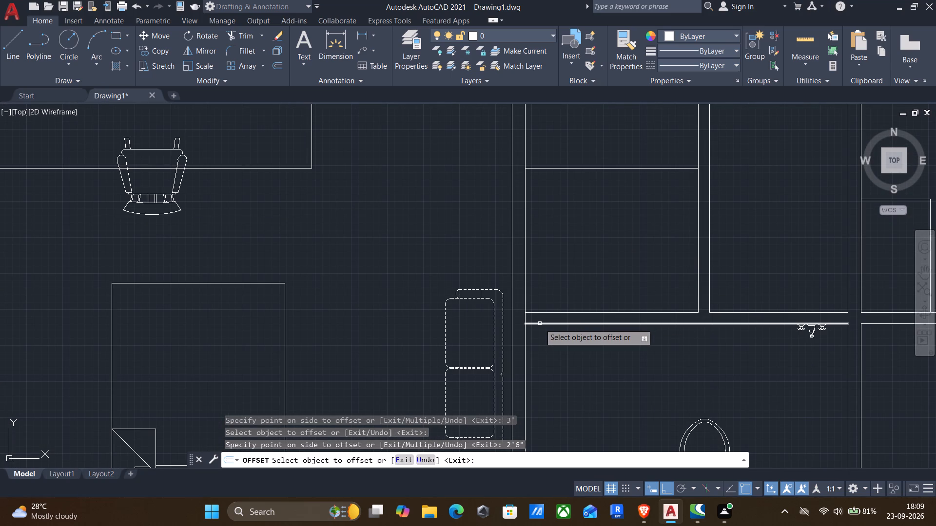
pyautogui.click(525, 319)
pyautogui.write('2"')
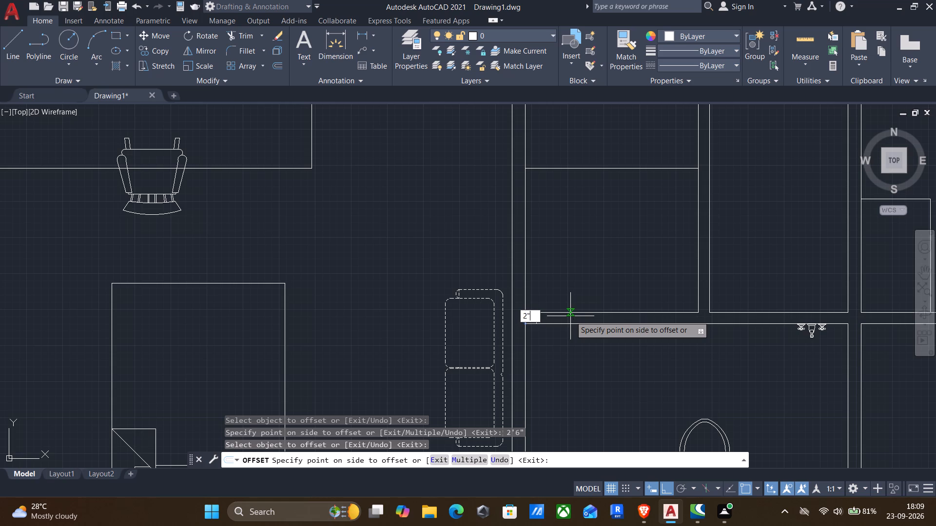
pyautogui.press('Return')
# Offset the lower bathroom's new jamb line by 2'6" along the top wall, away from the bedroom wall.
pyautogui.click(533, 320)
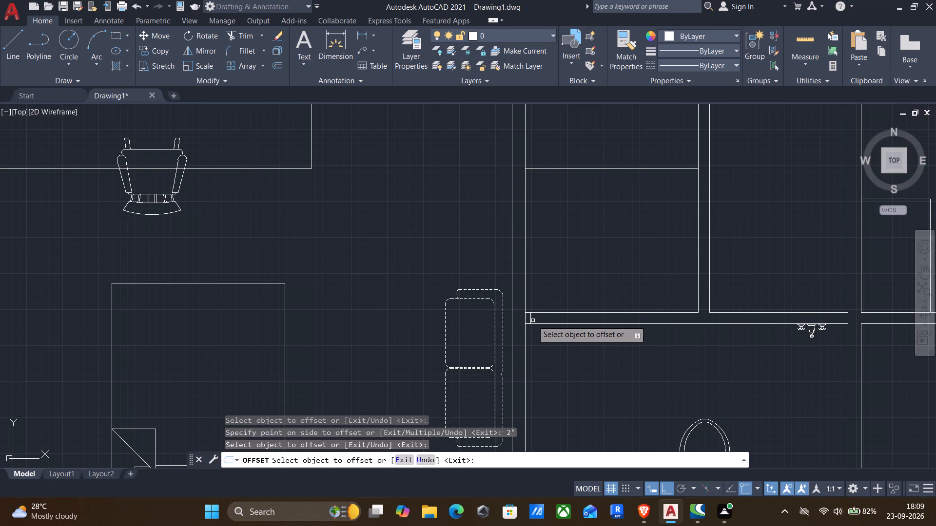
pyautogui.click(532, 319)
pyautogui.write("2'")
pyautogui.press('6')
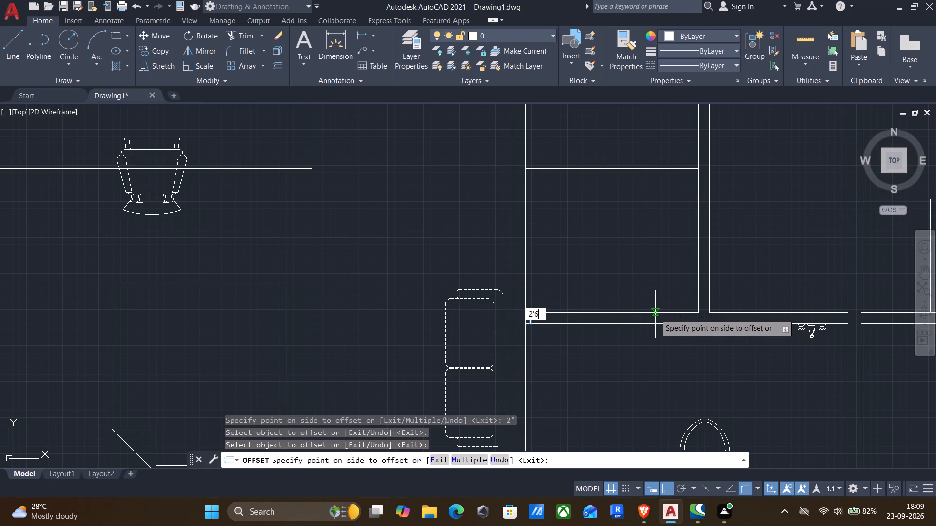
pyautogui.hotkey('shift', '"')
pyautogui.press('Return')
# Trim the lower bathroom's top wall between its door jambs and remove the leftover line across the stub beside the bedroom wall.
pyautogui.scroll(-1, 652, 327)
pyautogui.moveTo(652, 335); pyautogui.dragTo(396, 247, button='middle')
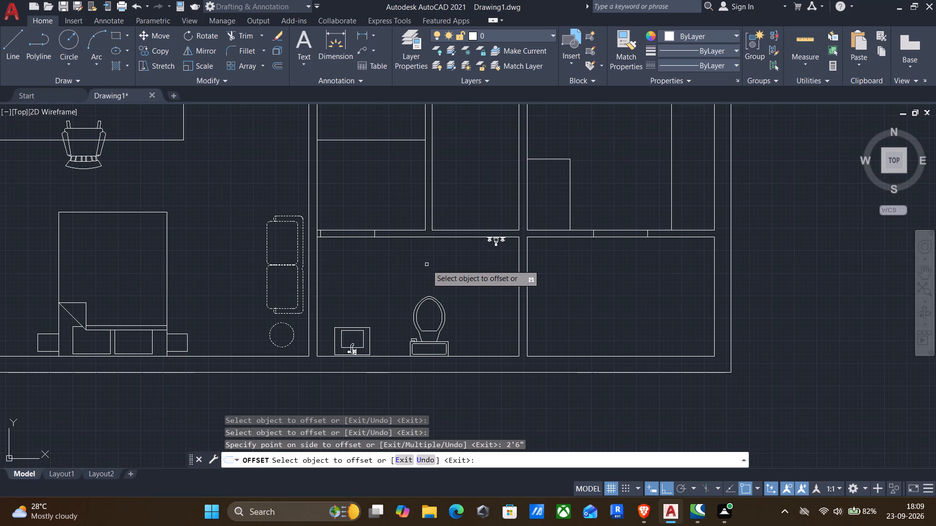
pyautogui.moveTo(427, 267); pyautogui.dragTo(480, 301, button='middle')
pyautogui.press('Escape')
pyautogui.press('t')
pyautogui.press('r')
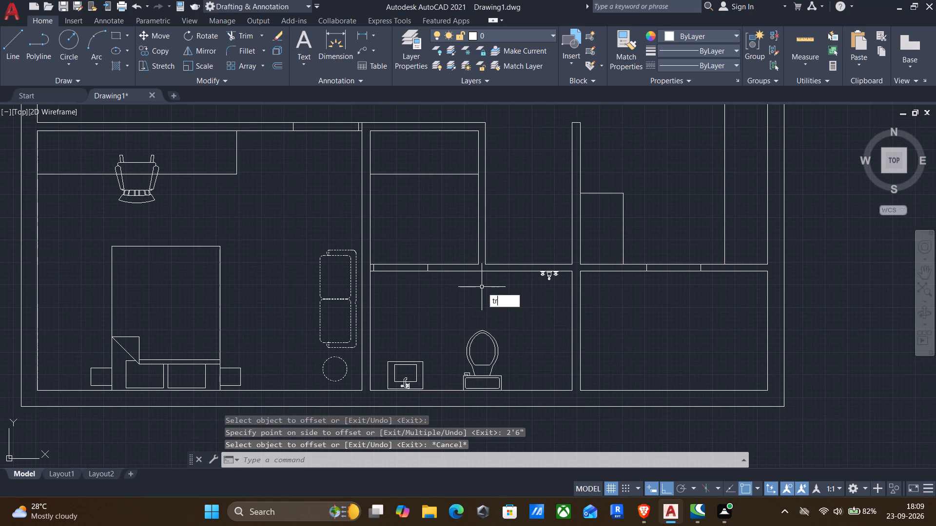
pyautogui.press('Return')
pyautogui.scroll(2, 388, 255)
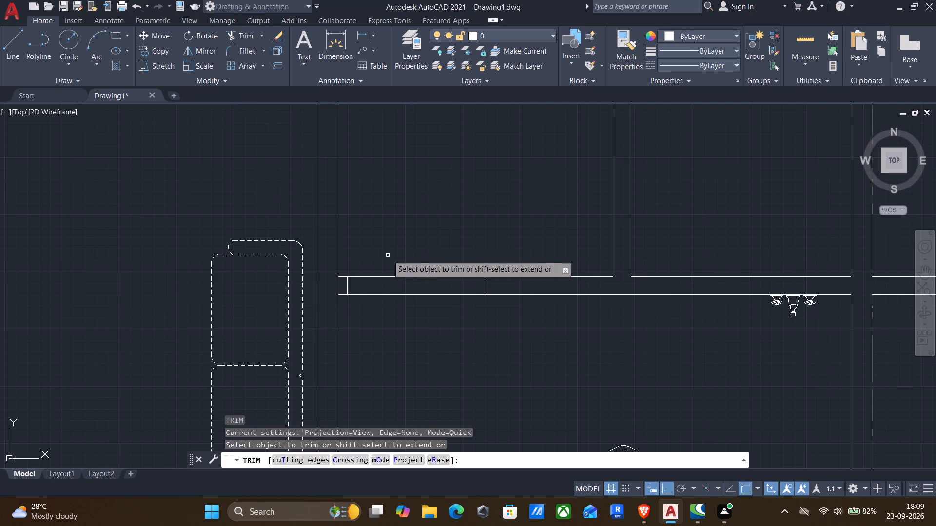
pyautogui.scroll(-4, 388, 272)
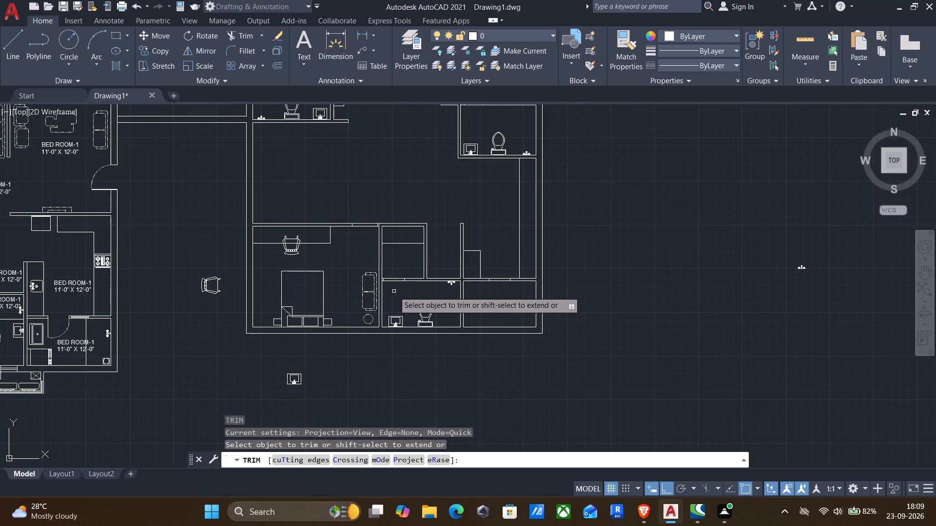
pyautogui.scroll(4, 395, 290)
pyautogui.moveTo(395, 288); pyautogui.dragTo(376, 151)
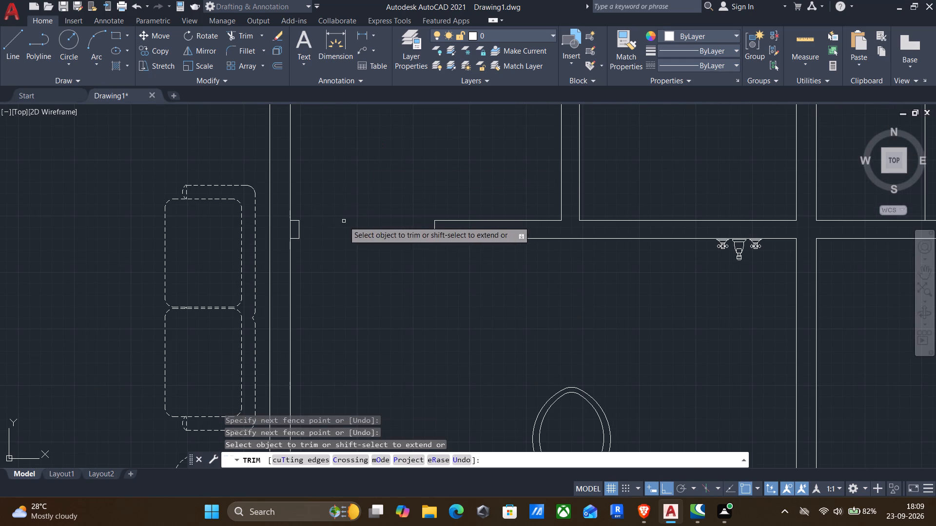
pyautogui.scroll(1, 298, 232)
pyautogui.moveTo(294, 230); pyautogui.dragTo(273, 238)
pyautogui.scroll(-3, 299, 240)
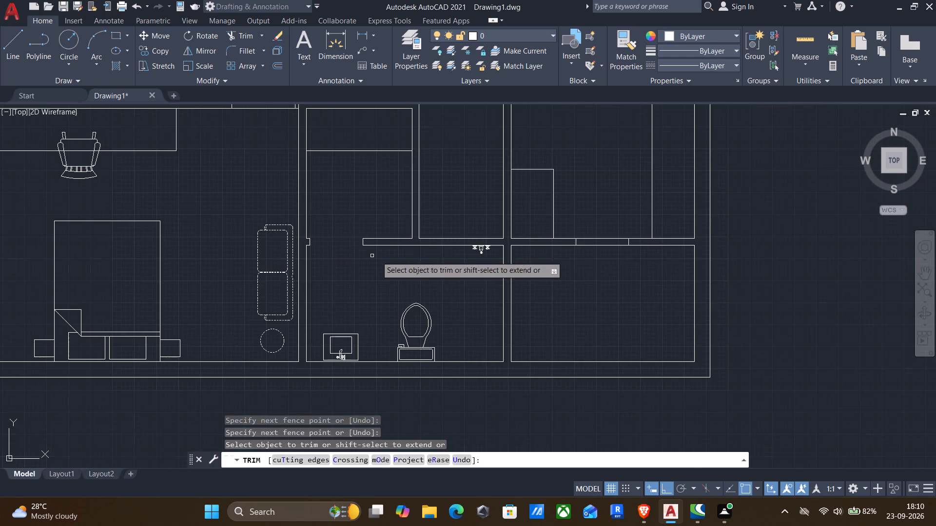
# Trim the wall lines between the door jambs above the empty lower-right room.
pyautogui.scroll(1, 592, 244)
pyautogui.moveTo(603, 194); pyautogui.dragTo(598, 276)
# Trim the lower-left bedroom's top wall between its door jambs and remove the leftover line across the corner stub.
pyautogui.scroll(-3, 568, 274)
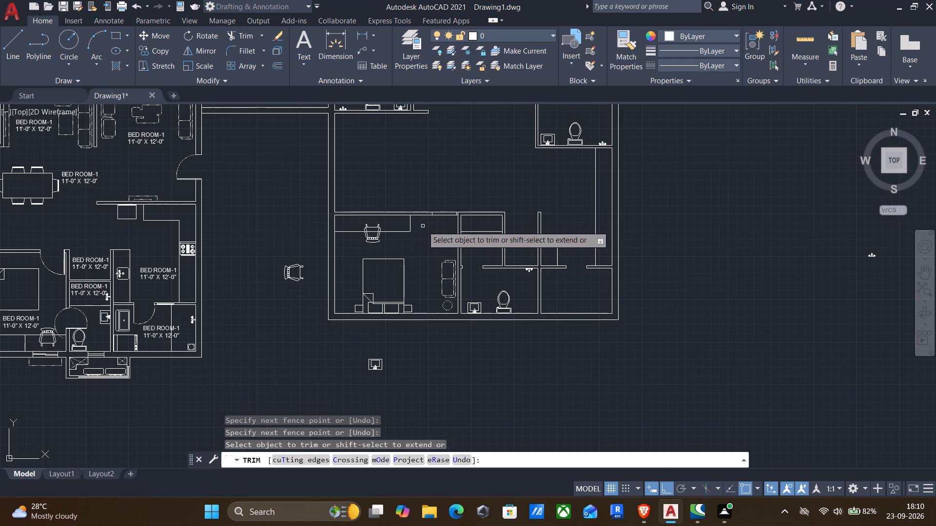
pyautogui.scroll(3, 426, 212)
pyautogui.moveTo(450, 177); pyautogui.dragTo(475, 254)
pyautogui.scroll(3, 561, 213)
pyautogui.moveTo(463, 244); pyautogui.dragTo(477, 251)
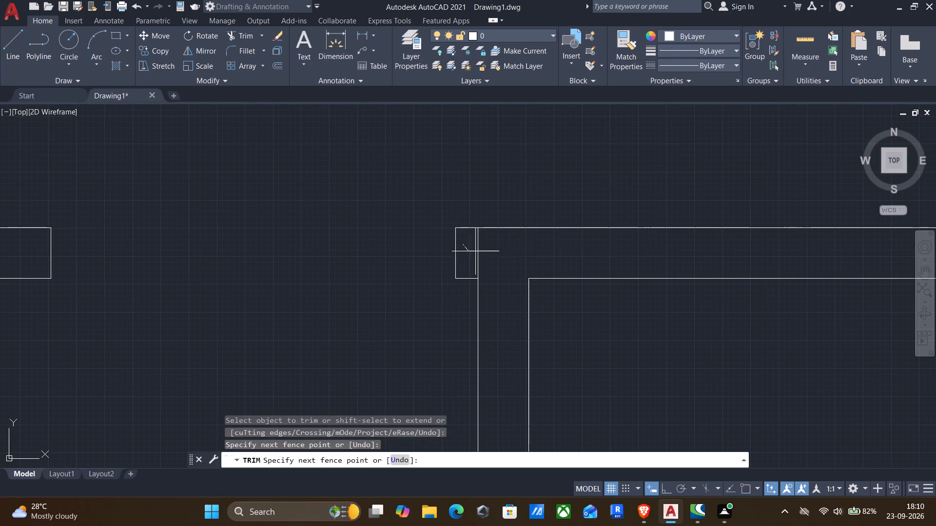
pyautogui.moveTo(477, 251); pyautogui.dragTo(502, 241)
# Trim the left bathroom's top wall between its door jambs and remove the leftover line across the corner stub.
pyautogui.scroll(-4, 503, 240)
pyautogui.scroll(-2, 399, 210)
pyautogui.moveTo(396, 201); pyautogui.dragTo(425, 331, button='middle')
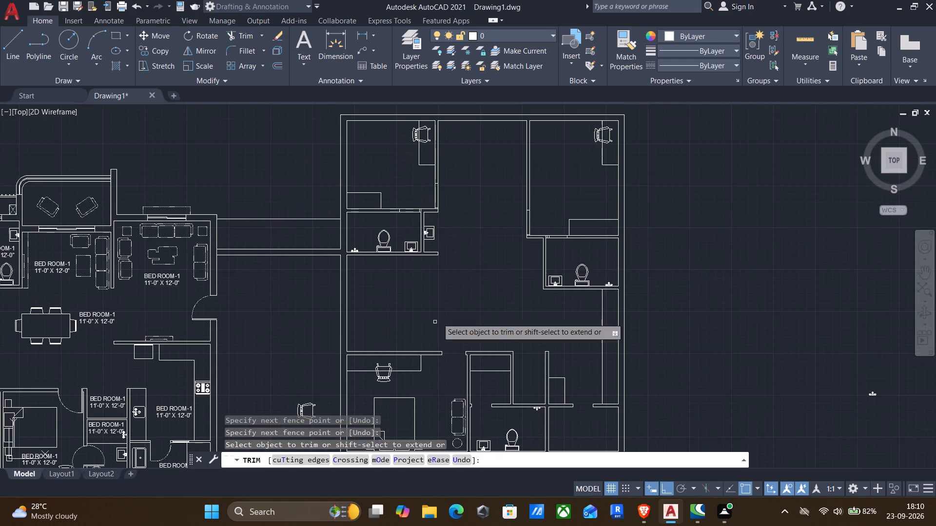
pyautogui.scroll(3, 421, 201)
pyautogui.moveTo(381, 206); pyautogui.dragTo(369, 283)
pyautogui.scroll(4, 401, 245)
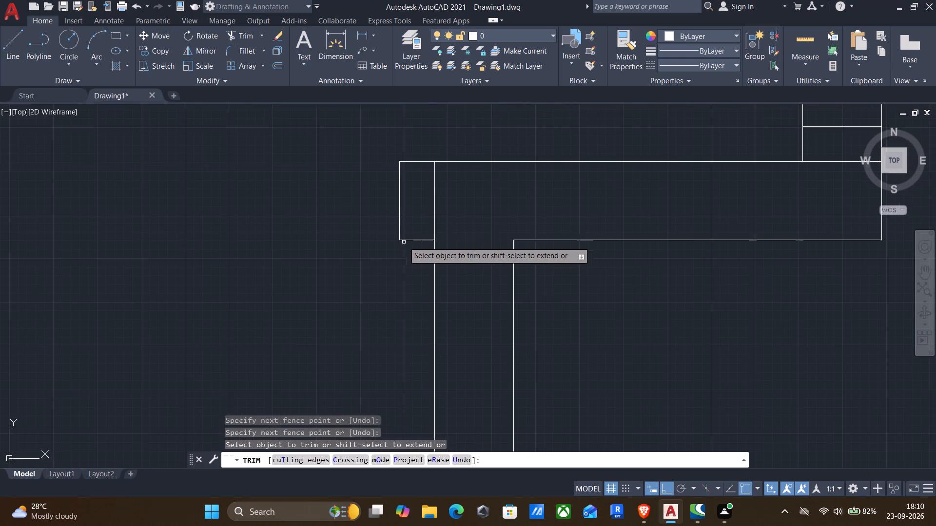
pyautogui.moveTo(407, 223); pyautogui.dragTo(468, 211)
# Trim the upper-left bedroom's right wall lines at the door opening above the lower jamb.
pyautogui.scroll(-4, 467, 211)
pyautogui.scroll(1, 484, 168)
pyautogui.moveTo(483, 167); pyautogui.dragTo(622, 182)
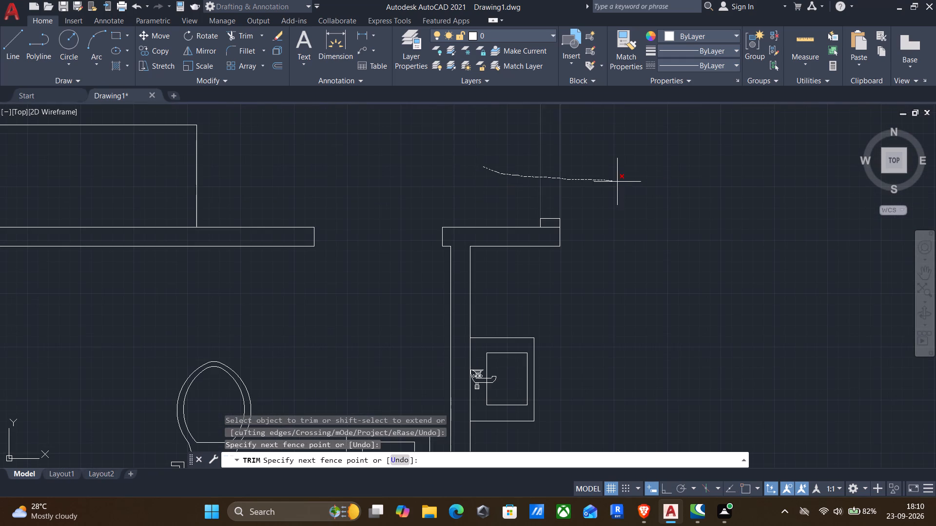
pyautogui.moveTo(622, 182); pyautogui.dragTo(623, 182)
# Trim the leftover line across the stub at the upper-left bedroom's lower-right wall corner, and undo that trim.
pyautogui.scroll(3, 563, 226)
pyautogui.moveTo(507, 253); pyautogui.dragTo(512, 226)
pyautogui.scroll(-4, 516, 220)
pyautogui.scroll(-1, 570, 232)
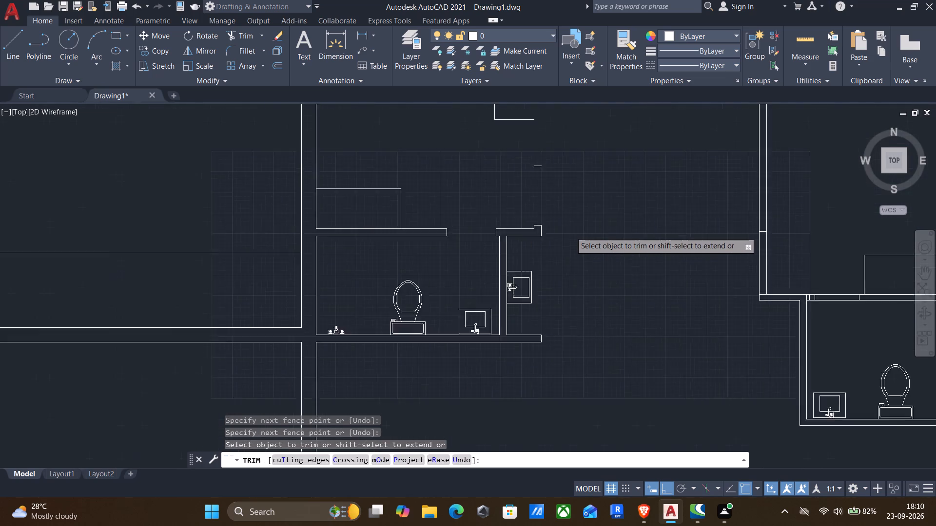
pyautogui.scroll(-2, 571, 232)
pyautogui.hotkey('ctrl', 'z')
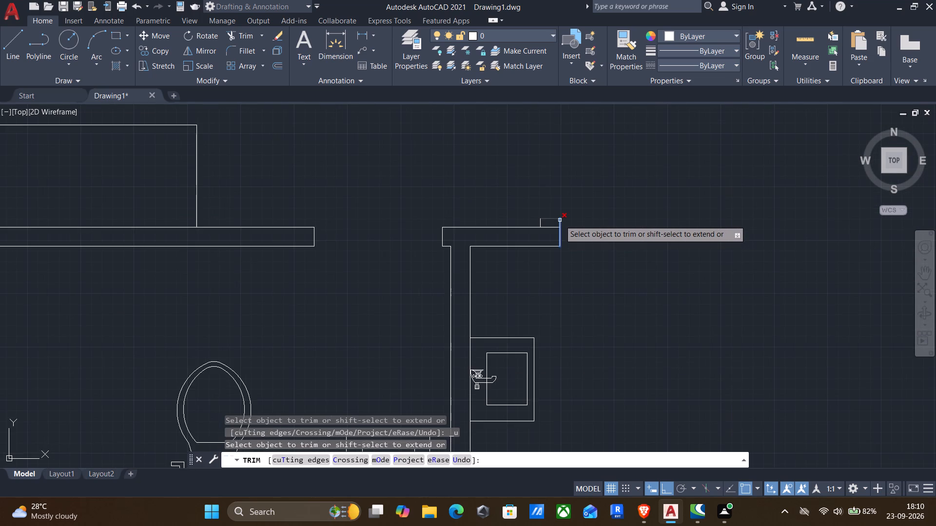
# Undo the last trim, retrim the upper-left bedroom's right wall at the door opening, and clear the leftover line across its corner stub.
pyautogui.hotkey('ctrl', 'z')
pyautogui.keyDown('ctrl'); pyautogui.scroll(-3, 560, 221); pyautogui.keyUp('ctrl')
pyautogui.keyDown('ctrl'); pyautogui.scroll(-3, 518, 198); pyautogui.keyUp('ctrl')
pyautogui.scroll(5, 530, 194)
pyautogui.scroll(-4, 525, 193)
pyautogui.moveTo(513, 190); pyautogui.dragTo(552, 189)
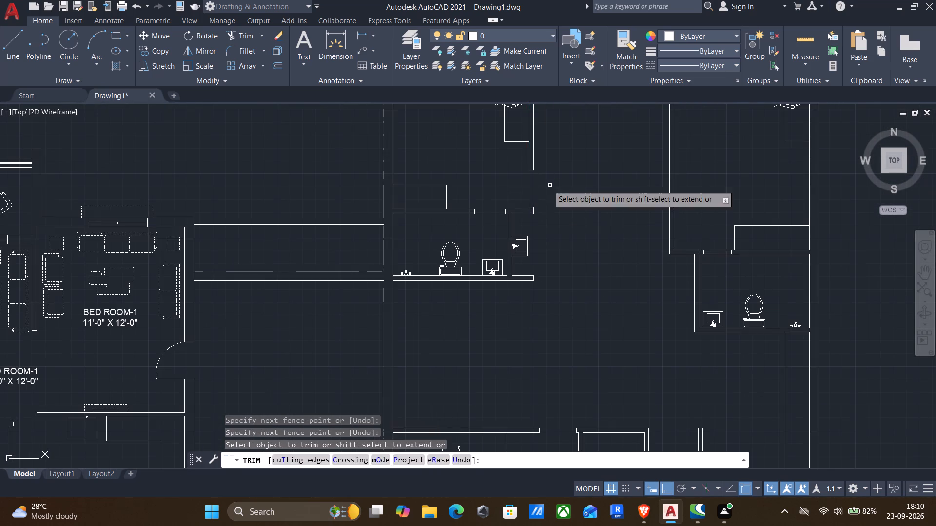
pyautogui.scroll(7, 523, 209)
pyautogui.moveTo(563, 201); pyautogui.dragTo(567, 244)
# Trim the right bathroom's top wall between its door jambs and remove the leftover lines across the stub beside the opening.
pyautogui.scroll(-5, 567, 246)
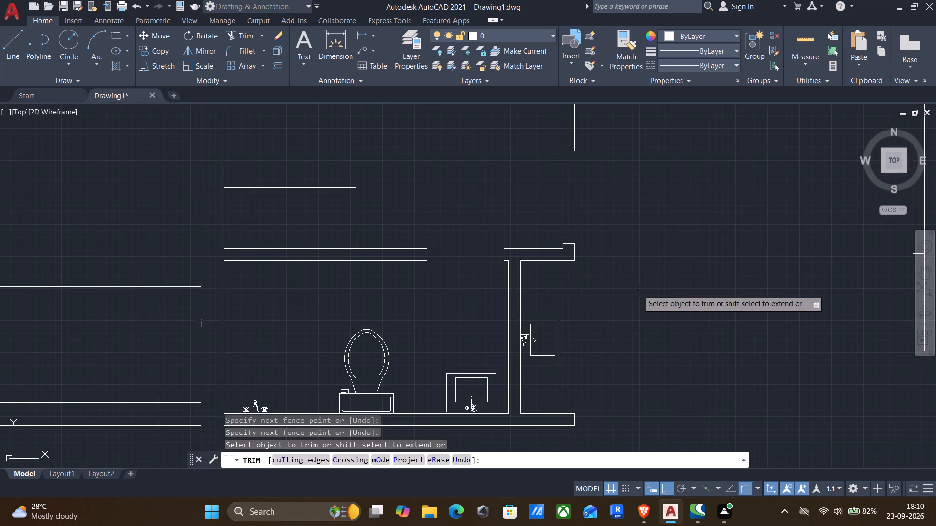
pyautogui.scroll(-2, 638, 290)
pyautogui.moveTo(650, 300); pyautogui.dragTo(382, 245, button='middle')
pyautogui.scroll(3, 510, 250)
pyautogui.moveTo(530, 256); pyautogui.dragTo(554, 346)
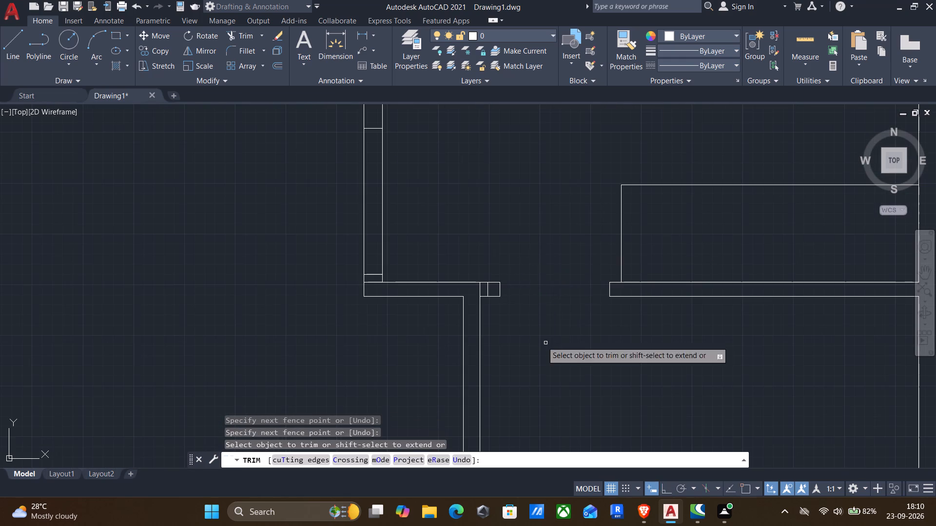
pyautogui.scroll(-1, 504, 311)
pyautogui.scroll(5, 495, 303)
pyautogui.moveTo(492, 287); pyautogui.dragTo(454, 293)
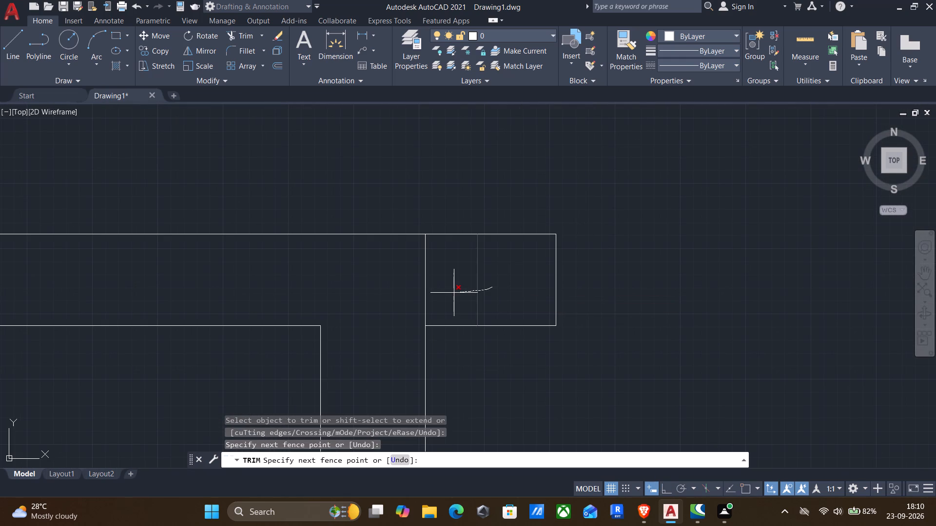
pyautogui.moveTo(454, 293); pyautogui.dragTo(419, 295)
pyautogui.scroll(-4, 419, 295)
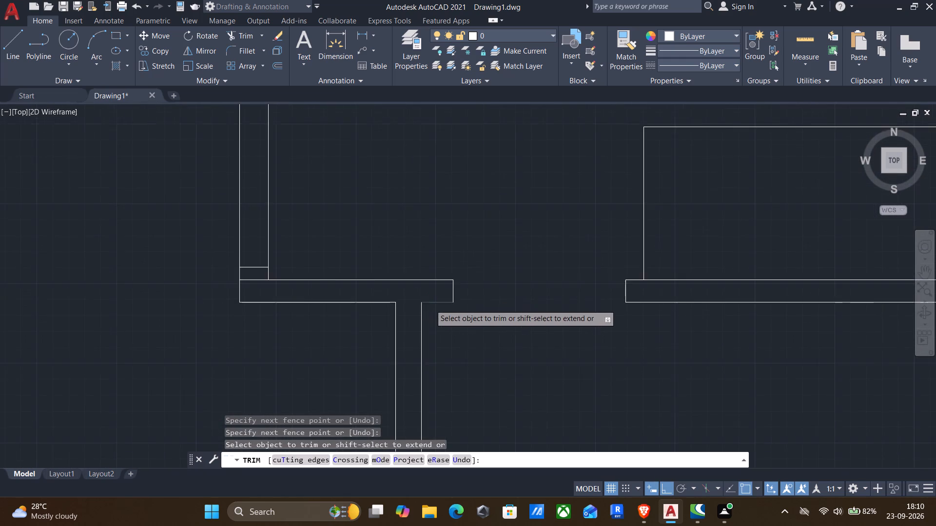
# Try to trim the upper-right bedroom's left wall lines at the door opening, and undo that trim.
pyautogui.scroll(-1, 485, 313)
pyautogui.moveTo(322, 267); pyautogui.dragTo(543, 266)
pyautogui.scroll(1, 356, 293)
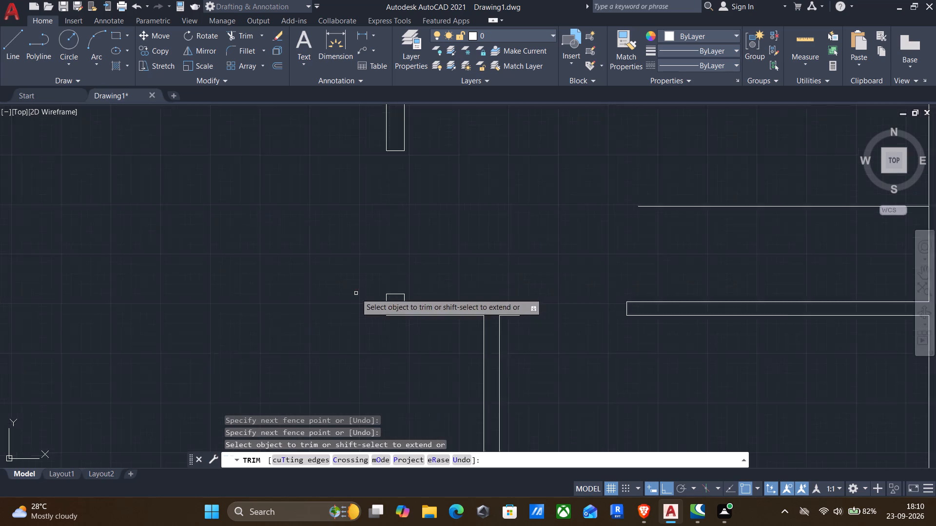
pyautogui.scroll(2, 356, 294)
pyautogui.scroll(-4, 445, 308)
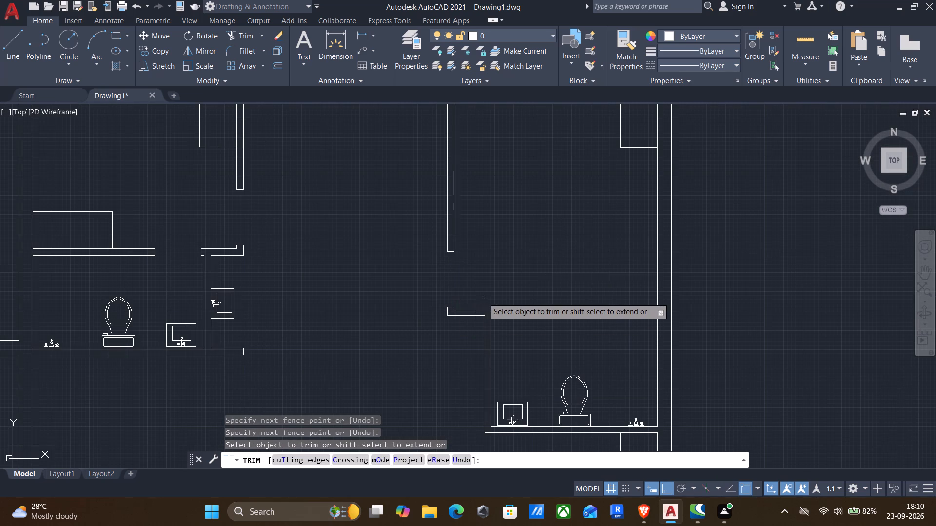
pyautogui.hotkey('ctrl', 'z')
# Trim the upper-right bedroom's left wall at the door opening and remove the leftover line across the corner stub below it.
pyautogui.scroll(-7, 405, 290)
pyautogui.moveTo(400, 264); pyautogui.dragTo(348, 282)
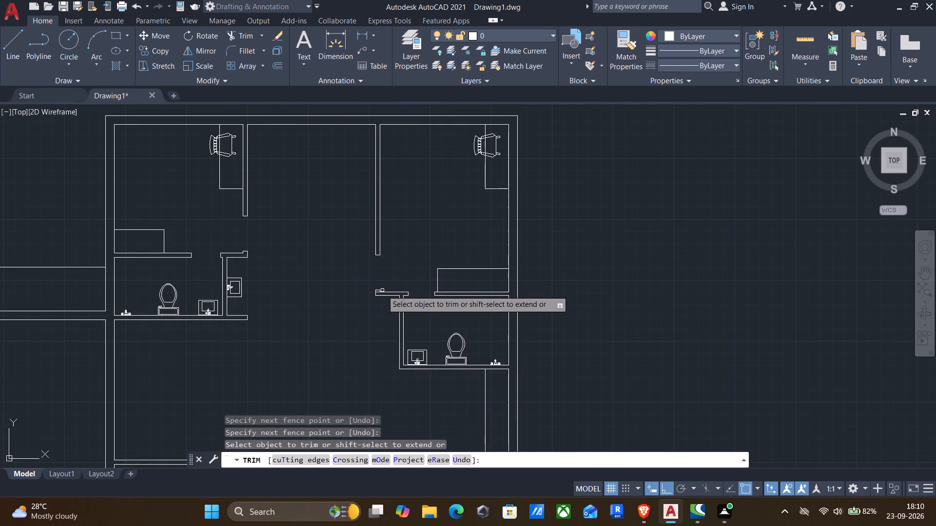
pyautogui.scroll(4, 383, 290)
pyautogui.scroll(4, 347, 308)
pyautogui.moveTo(266, 297); pyautogui.dragTo(357, 328)
pyautogui.scroll(-5, 388, 319)
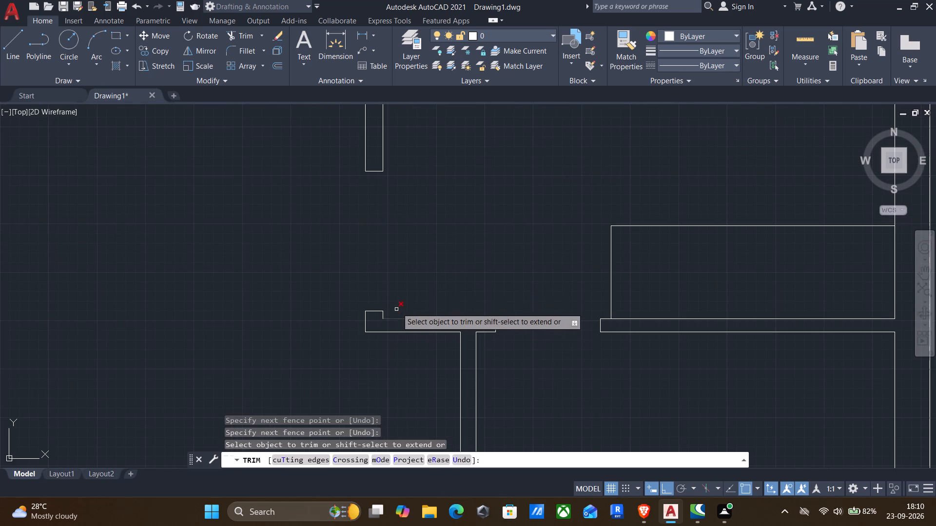
pyautogui.scroll(-4, 485, 315)
pyautogui.moveTo(404, 318); pyautogui.dragTo(570, 331, button='middle')
pyautogui.press('Escape')
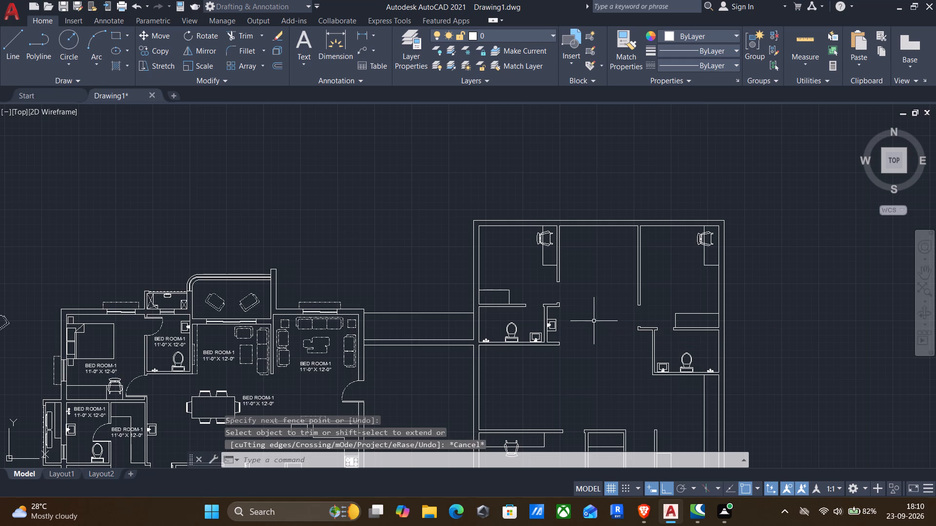
# Draw a 3' horizontal door leaf line leftward from the outer corner of the upper-left bedroom's lower jamb.
pyautogui.press('l')
pyautogui.press('Return')
pyautogui.scroll(3, 561, 312)
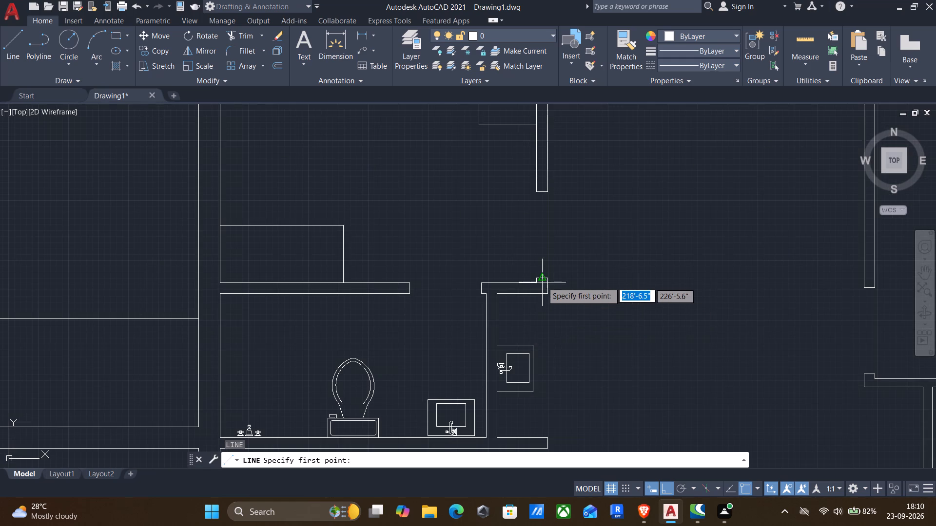
pyautogui.click(549, 278)
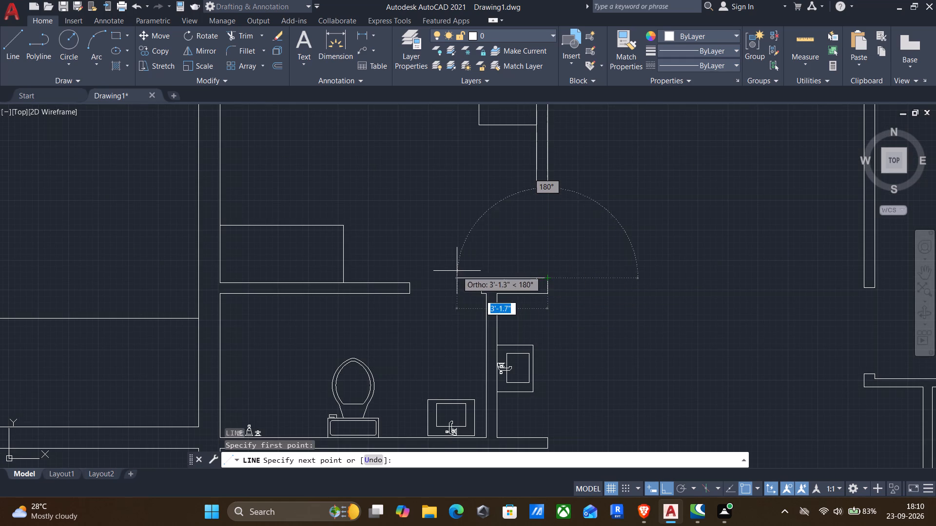
pyautogui.write("3'")
pyautogui.press('Return')
pyautogui.press('Return')
# Draw a 2'6" vertical door leaf line downward from the top corner of the left bathroom's right door jamb.
pyautogui.scroll(2, 474, 301)
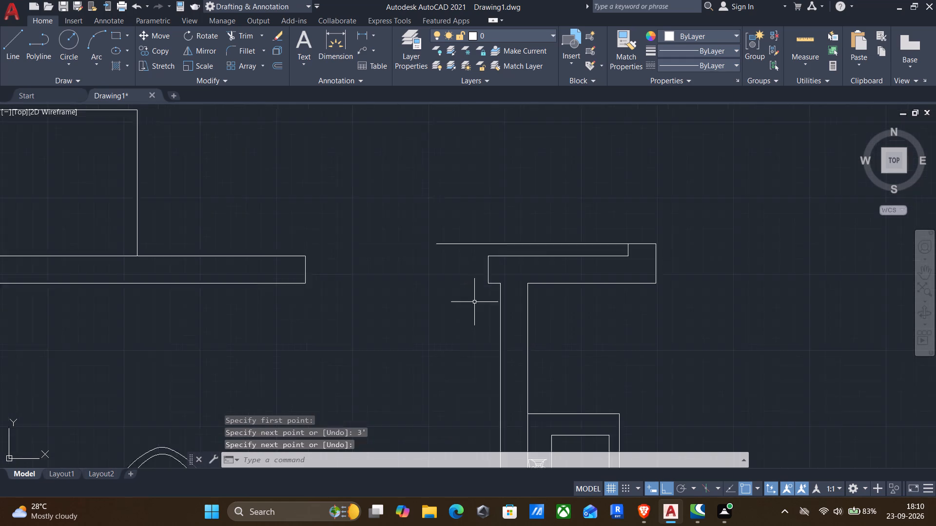
pyautogui.scroll(2, 474, 302)
pyautogui.press('Return')
pyautogui.click(498, 192)
pyautogui.write("2'")
pyautogui.write('6"')
pyautogui.press('Return')
pyautogui.press('Return')
# Draw a 3' horizontal door leaf line rightward from the outer corner of the upper-right bedroom's lower jamb.
pyautogui.scroll(-5, 502, 369)
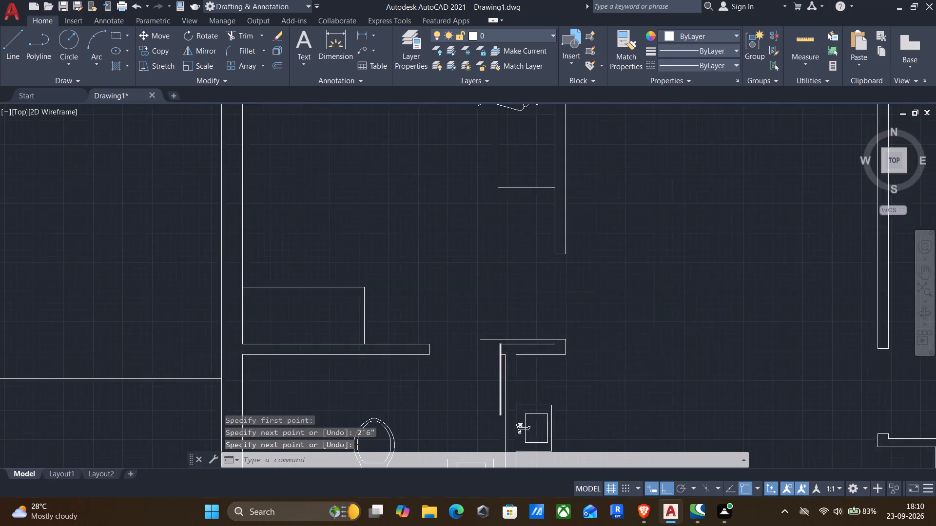
pyautogui.scroll(1, 451, 274)
pyautogui.moveTo(567, 338); pyautogui.dragTo(201, 231, button='middle')
pyautogui.scroll(-2, 329, 288)
pyautogui.scroll(3, 408, 326)
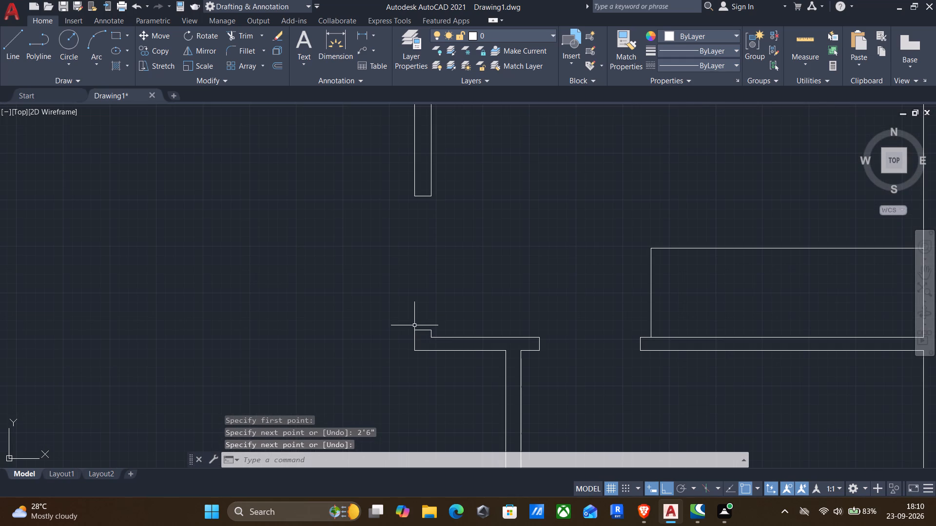
pyautogui.press('Return')
pyautogui.scroll(4, 414, 323)
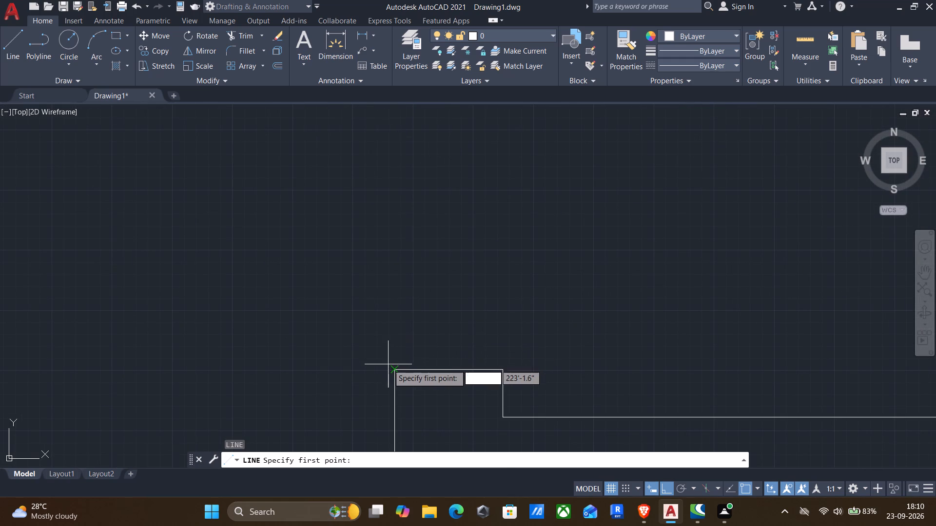
pyautogui.click(394, 363)
pyautogui.press('Return')
pyautogui.press('Return')
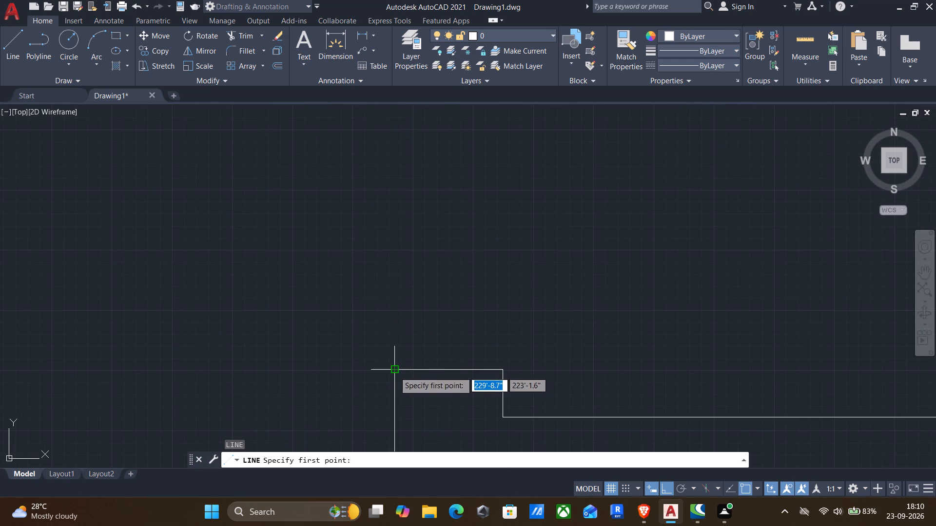
pyautogui.click(394, 372)
pyautogui.write("3'")
pyautogui.press('Return')
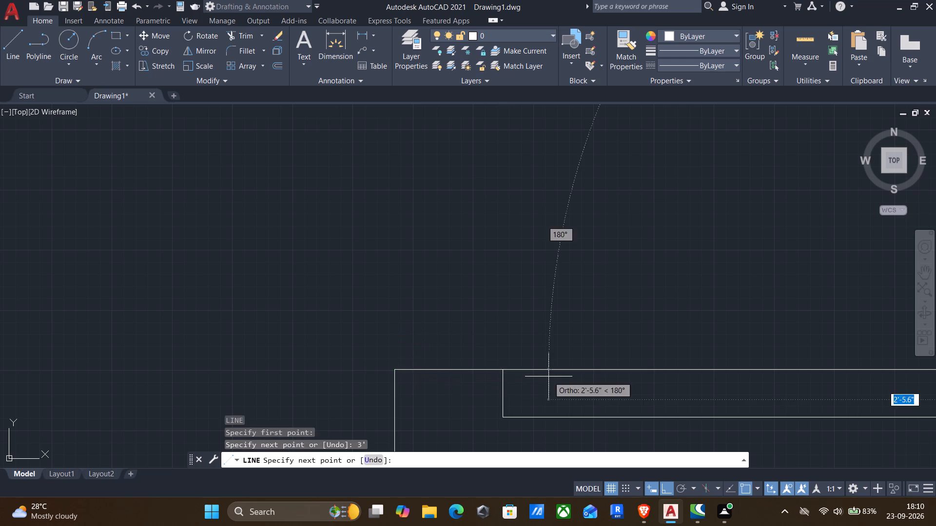
pyautogui.scroll(-1, 548, 376)
pyautogui.moveTo(546, 377); pyautogui.dragTo(275, 232, button='middle')
pyautogui.press('Return')
# Draw a 2'6" vertical door leaf line downward from the top corner of the right bathroom's left door jamb.
pyautogui.scroll(-3, 473, 306)
pyautogui.press('Return')
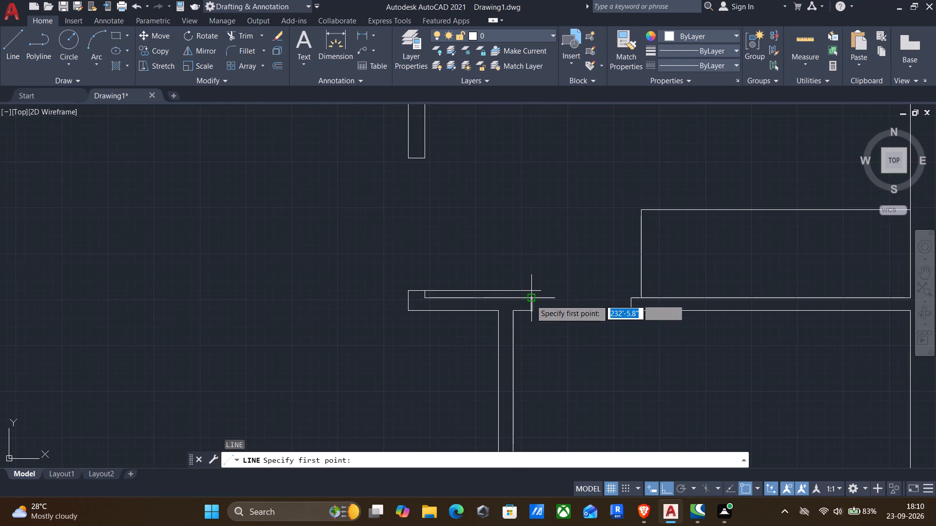
pyautogui.moveTo(530, 295); pyautogui.dragTo(533, 329)
pyautogui.write("2'")
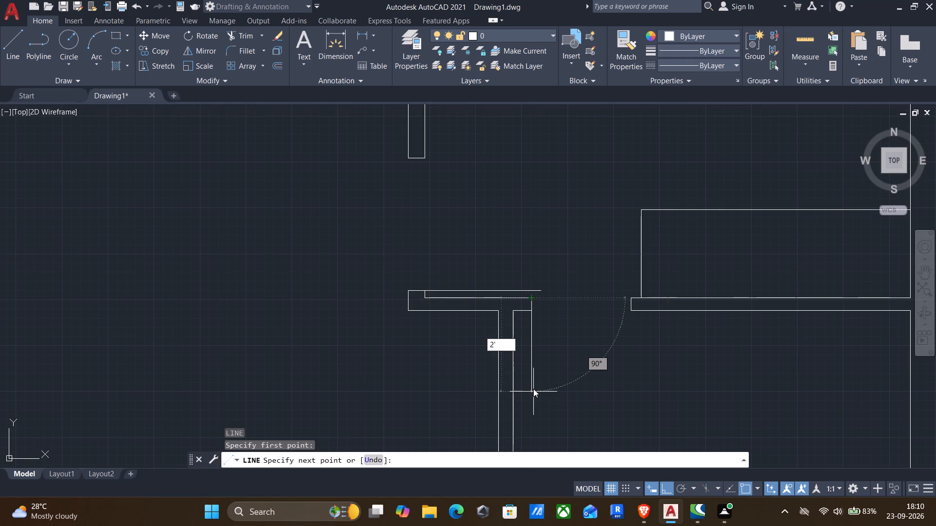
pyautogui.write('6"')
pyautogui.press('Return')
pyautogui.press('Return')
# Draw a 3' vertical door leaf line downward from the top corner of the lower-left bedroom's right door jamb.
pyautogui.moveTo(533, 393); pyautogui.dragTo(471, 237, button='middle')
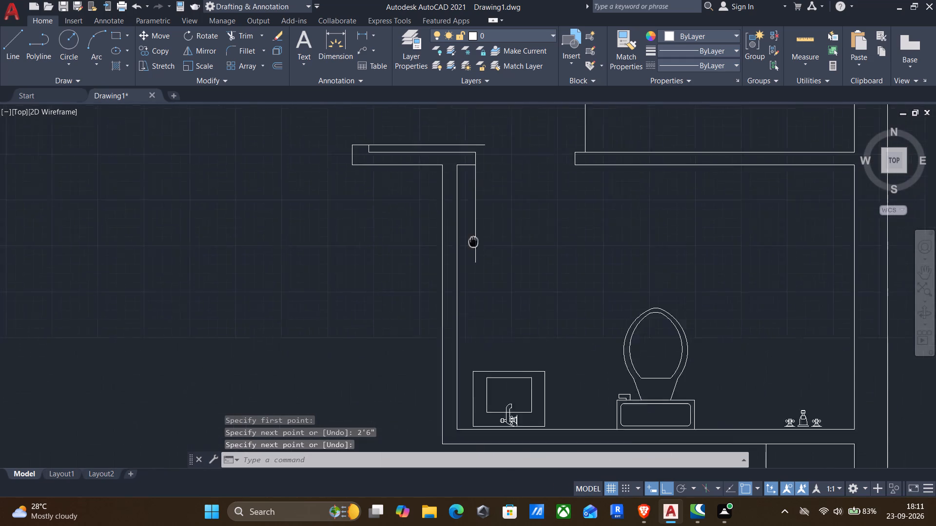
pyautogui.moveTo(471, 237); pyautogui.dragTo(468, 234, button='middle')
pyautogui.scroll(-3, 465, 231)
pyautogui.moveTo(467, 305); pyautogui.dragTo(539, 228, button='middle')
pyautogui.scroll(3, 397, 287)
pyautogui.press('Return')
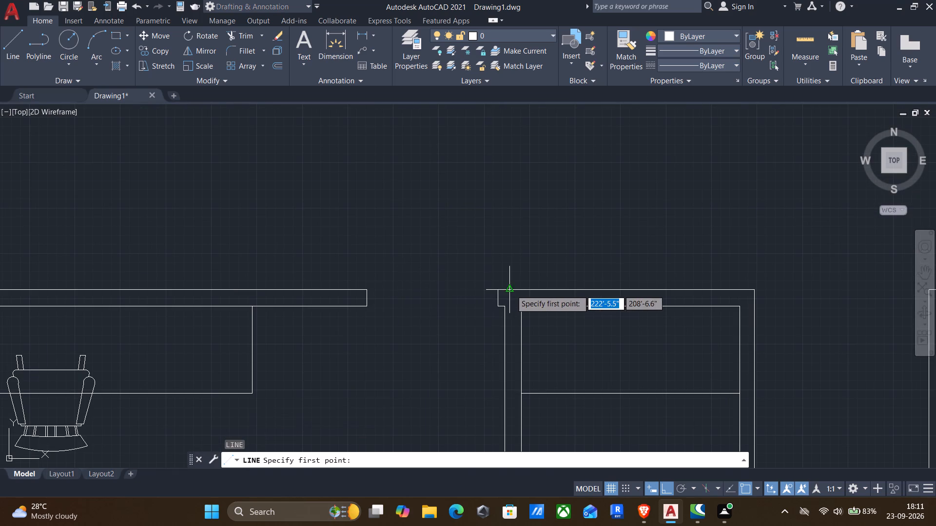
pyautogui.click(497, 292)
pyautogui.press('3')
pyautogui.press("'")
pyautogui.press('Return')
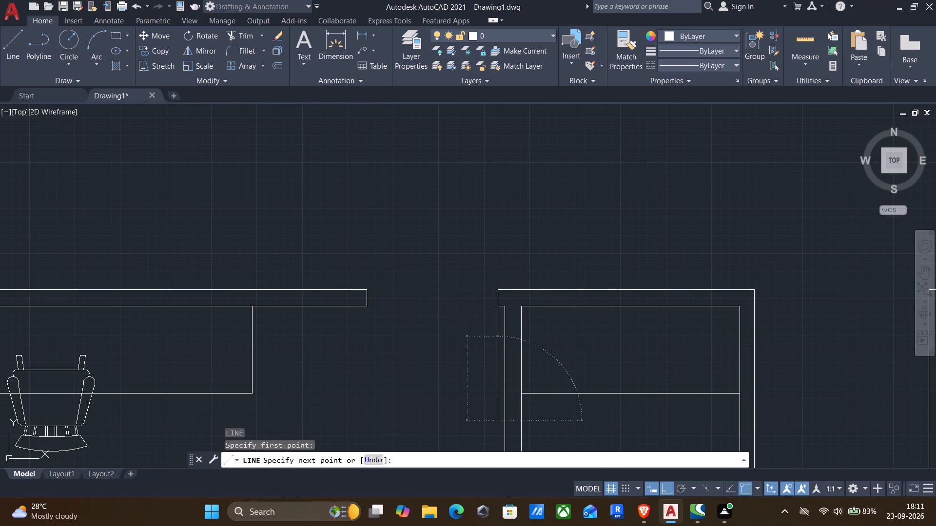
pyautogui.moveTo(473, 338); pyautogui.dragTo(412, 185, button='middle')
pyautogui.press('Return')
# Draw a 2'6" vertical door leaf line downward from the top corner of the lower bathroom's left jamb stub.
pyautogui.moveTo(468, 357); pyautogui.dragTo(327, 205, button='middle')
pyautogui.press('Return')
pyautogui.scroll(3, 340, 266)
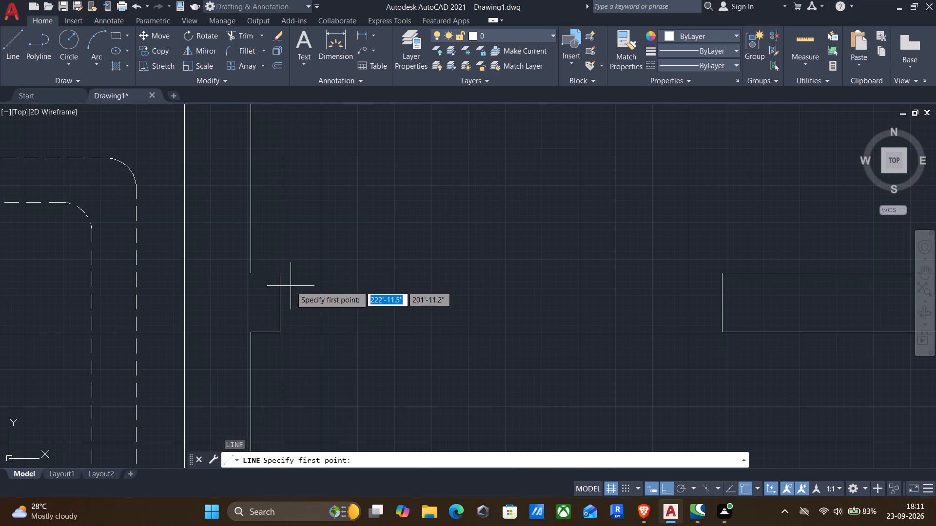
pyautogui.click(282, 276)
pyautogui.press('2')
pyautogui.press("'")
pyautogui.press('6')
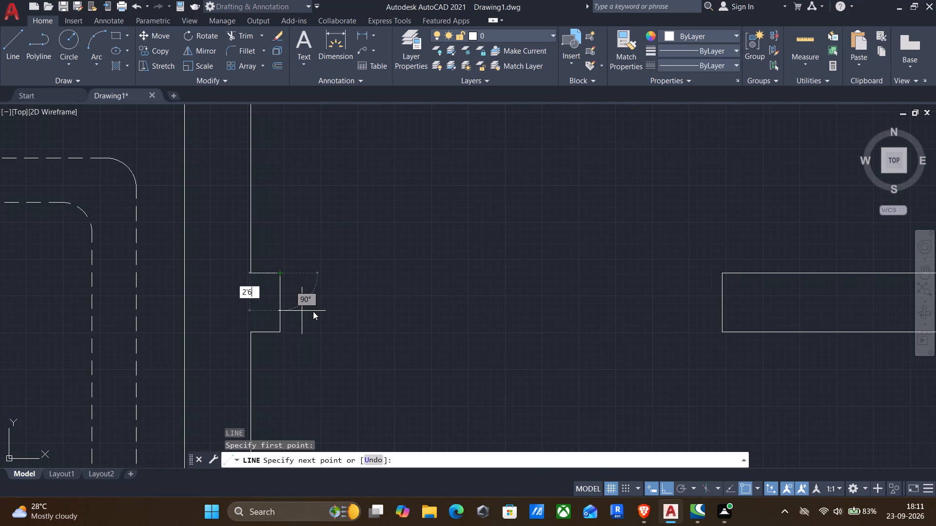
pyautogui.hotkey('shift', '"')
pyautogui.press('Return')
pyautogui.scroll(-3, 328, 324)
pyautogui.moveTo(268, 241); pyautogui.dragTo(261, 234, button='middle')
pyautogui.press('Return')
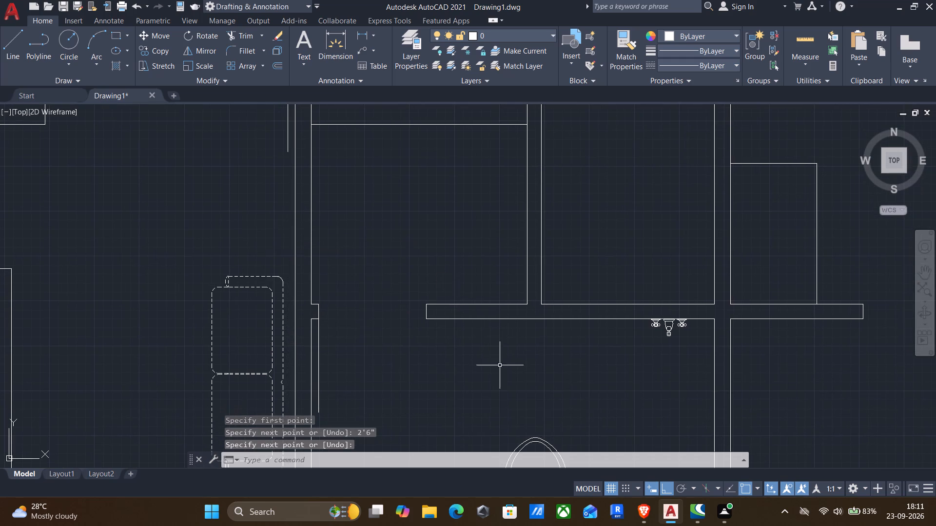
# Draw a 2'6" vertical door leaf line downward from the top corner of the lower-right room's left door jamb.
pyautogui.moveTo(470, 338); pyautogui.dragTo(293, 250, button='middle')
pyautogui.scroll(-2, 294, 264)
pyautogui.press('Return')
pyautogui.scroll(3, 442, 253)
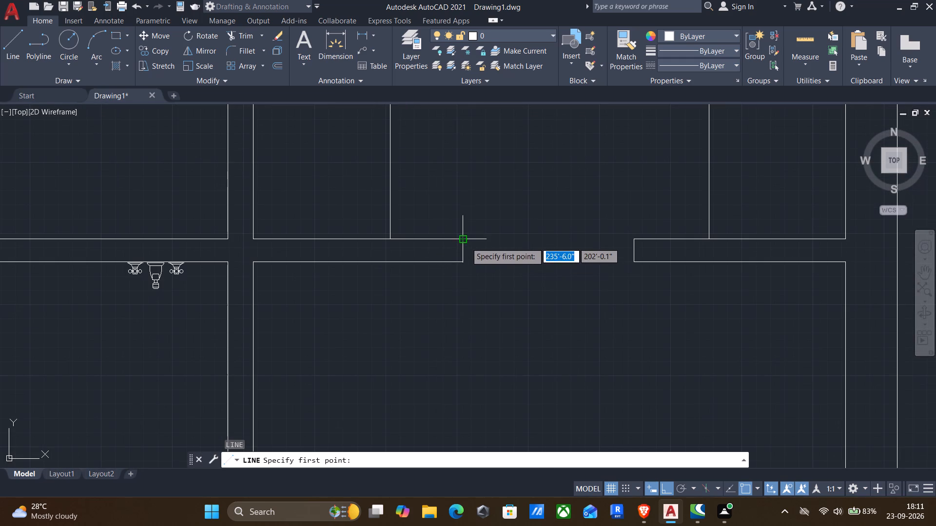
pyautogui.click(466, 243)
pyautogui.press('2')
pyautogui.press("'")
pyautogui.press('6')
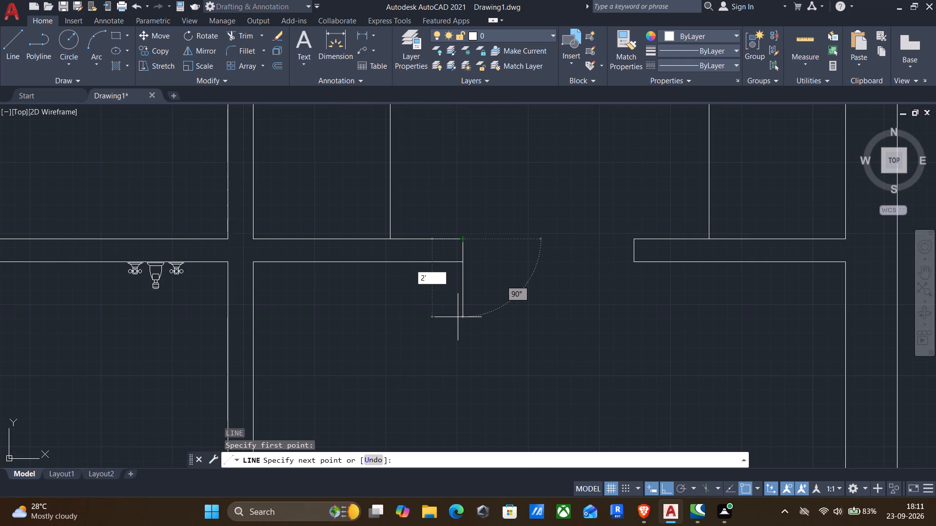
pyautogui.hotkey('shift', '"')
pyautogui.press('Return')
pyautogui.press('Return')
# Offset the upper-left bedroom's horizontal door leaf line by 1".
pyautogui.scroll(-3, 458, 317)
pyautogui.moveTo(470, 336); pyautogui.dragTo(477, 333, button='middle')
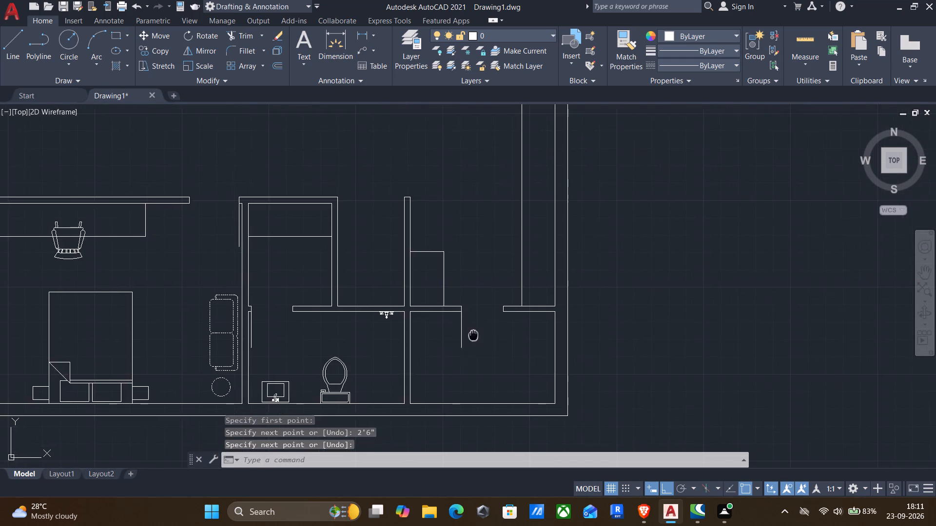
pyautogui.moveTo(477, 333); pyautogui.dragTo(482, 329, button='middle')
pyautogui.moveTo(488, 319); pyautogui.dragTo(515, 325, button='middle')
pyautogui.scroll(1, 374, 318)
pyautogui.moveTo(379, 319); pyautogui.dragTo(402, 319, button='middle')
pyautogui.scroll(-1, 302, 347)
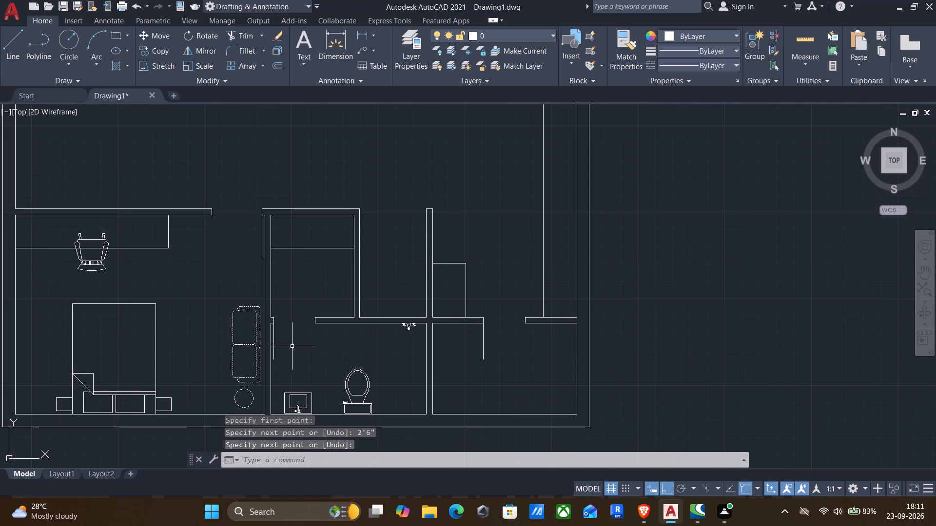
pyautogui.moveTo(235, 239); pyautogui.dragTo(399, 361, button='middle')
pyautogui.moveTo(329, 272); pyautogui.dragTo(368, 433, button='middle')
pyautogui.moveTo(354, 259); pyautogui.dragTo(355, 306, button='middle')
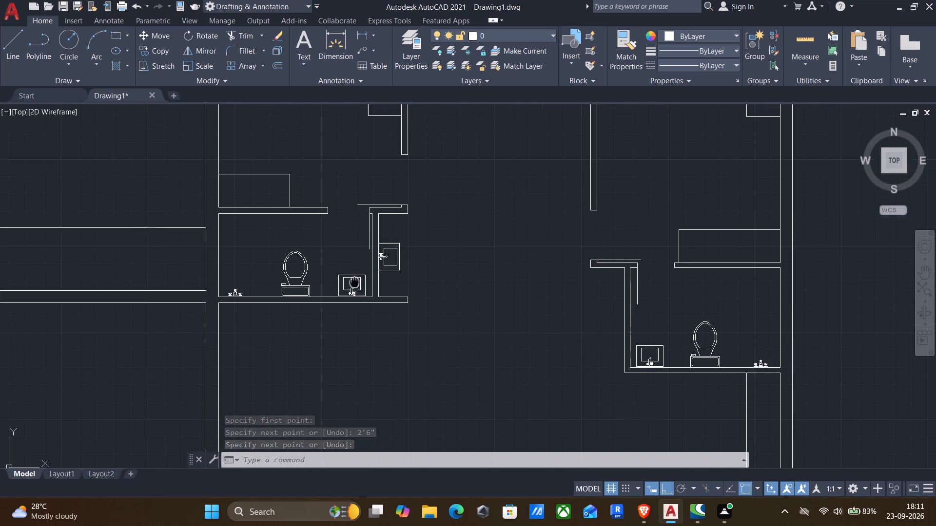
pyautogui.moveTo(355, 306); pyautogui.dragTo(363, 396, button='middle')
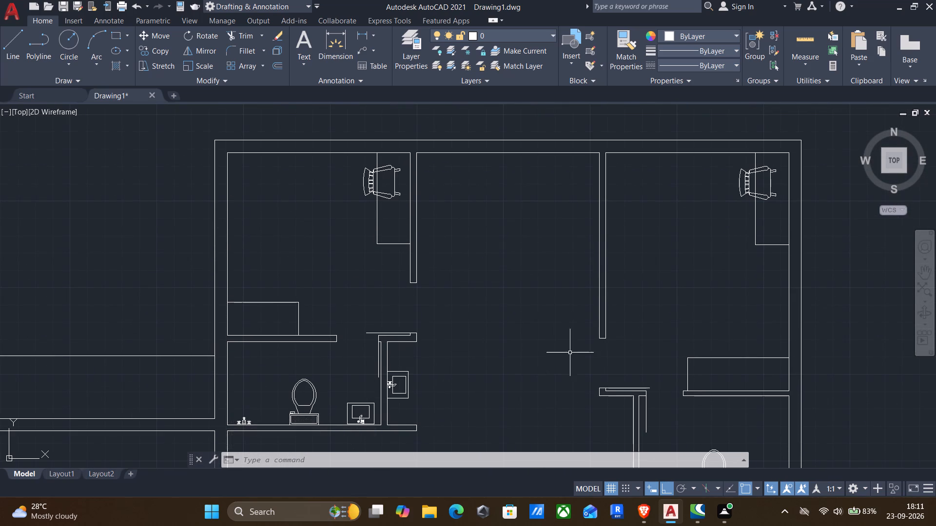
pyautogui.moveTo(585, 382); pyautogui.dragTo(601, 322, button='middle')
pyautogui.press('o')
pyautogui.press('Return')
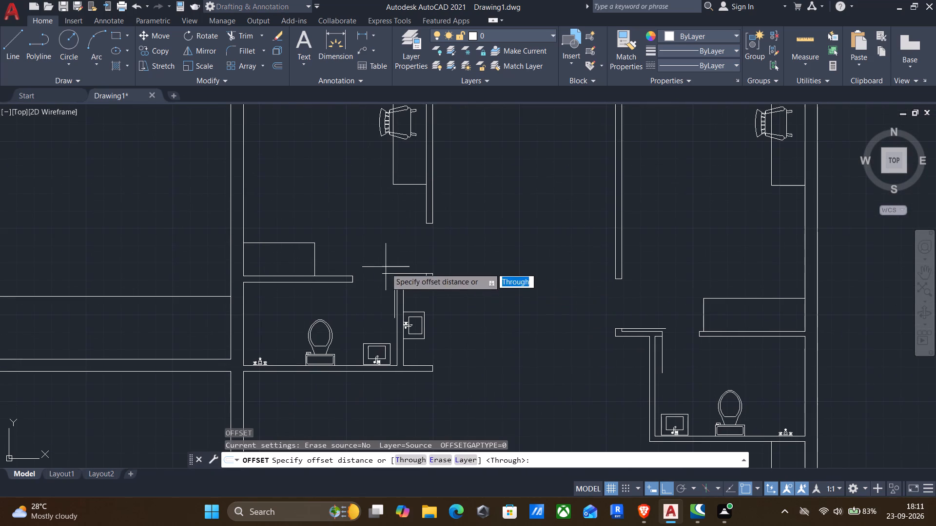
pyautogui.click(408, 220)
pyautogui.click(370, 226)
pyautogui.click(388, 276)
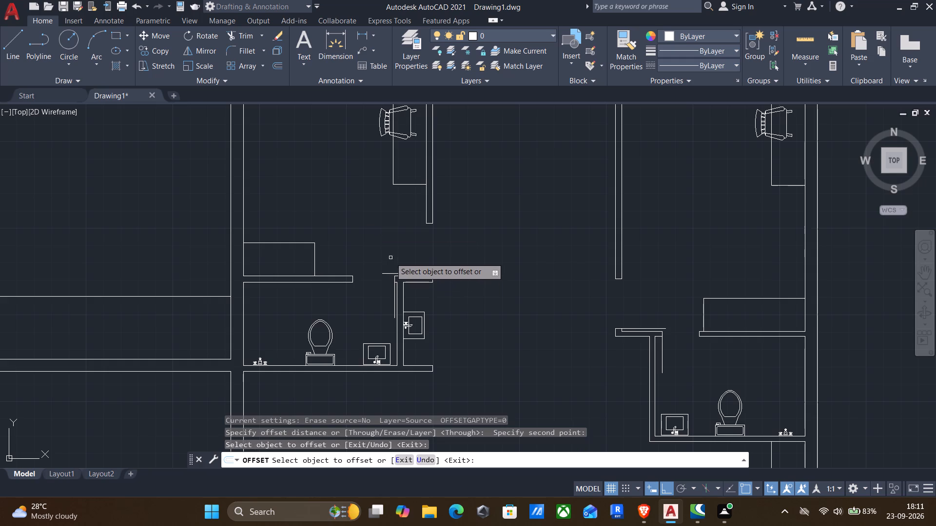
pyautogui.click(384, 274)
pyautogui.write('1"')
pyautogui.press('Return')
# Offset the vertical door leaf lines of the upper-left and upper-right bathrooms by 1" each.
pyautogui.click(392, 296)
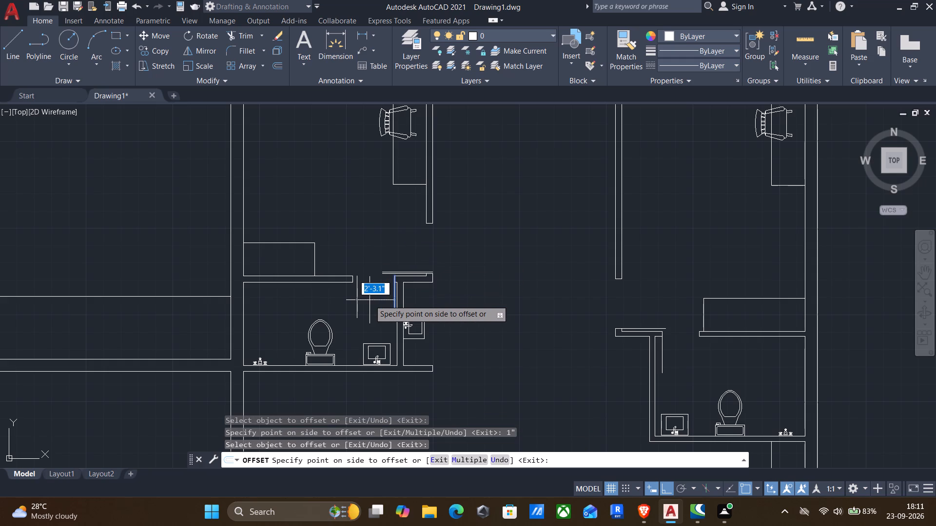
pyautogui.write('1"')
pyautogui.press('Return')
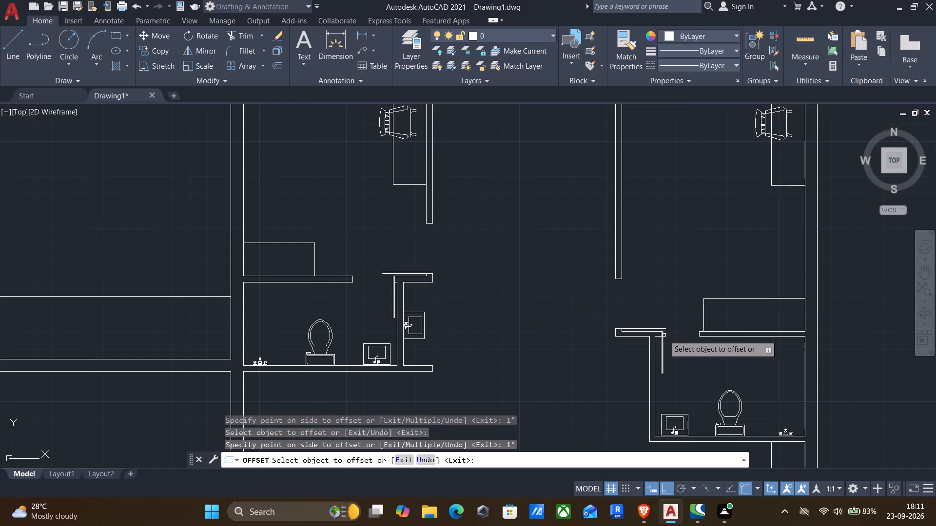
pyautogui.click(663, 348)
pyautogui.press('1')
pyautogui.hotkey('shift', '"')
pyautogui.press('Return')
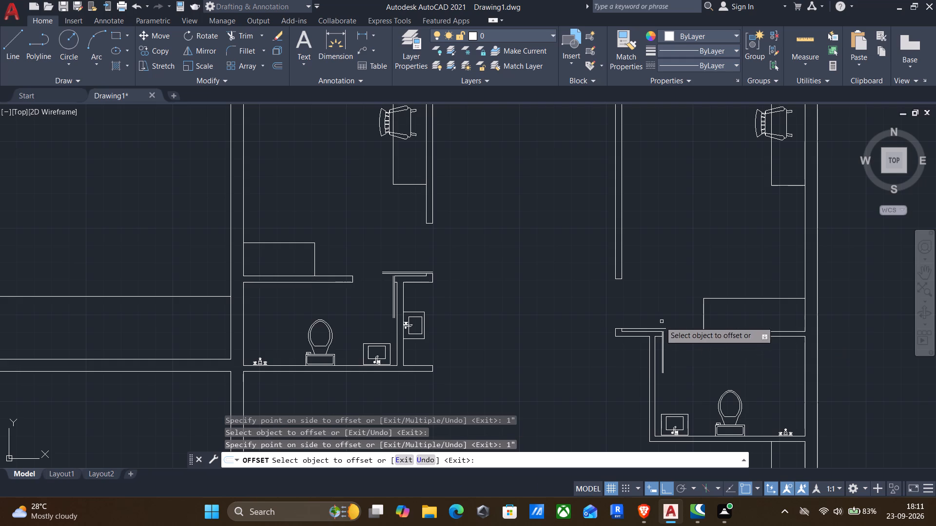
# Offset the upper-right bedroom's horizontal door leaf line by 1".
pyautogui.click(637, 330)
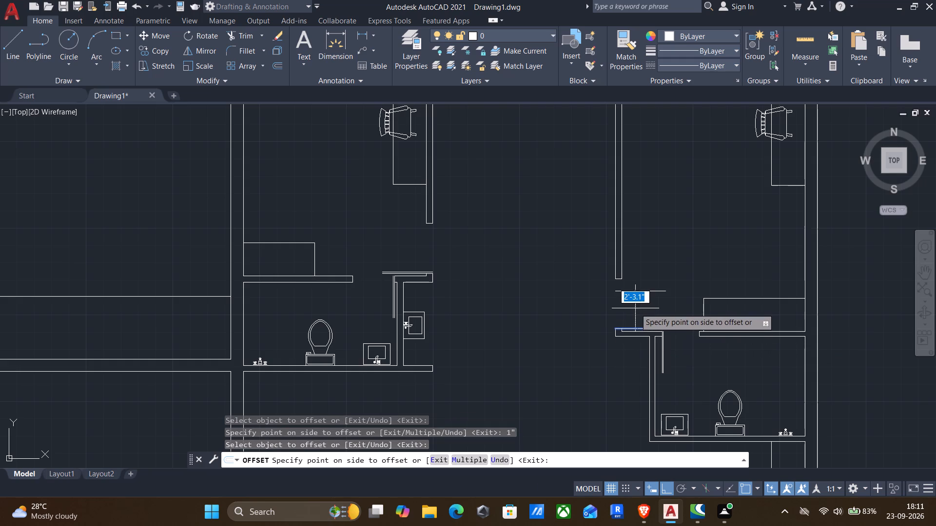
pyautogui.write('1"')
pyautogui.press('3')
pyautogui.scroll(-1, 602, 329)
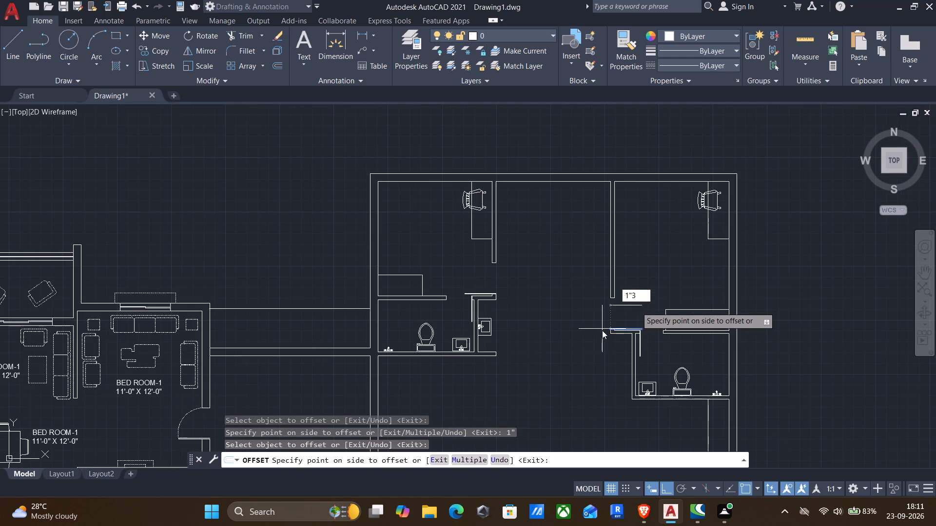
pyautogui.press('BackSpace')
pyautogui.press('Return')
# Offset the lower-left bedroom's vertical door leaf line by 1".
pyautogui.moveTo(633, 318); pyautogui.dragTo(570, 207, button='middle')
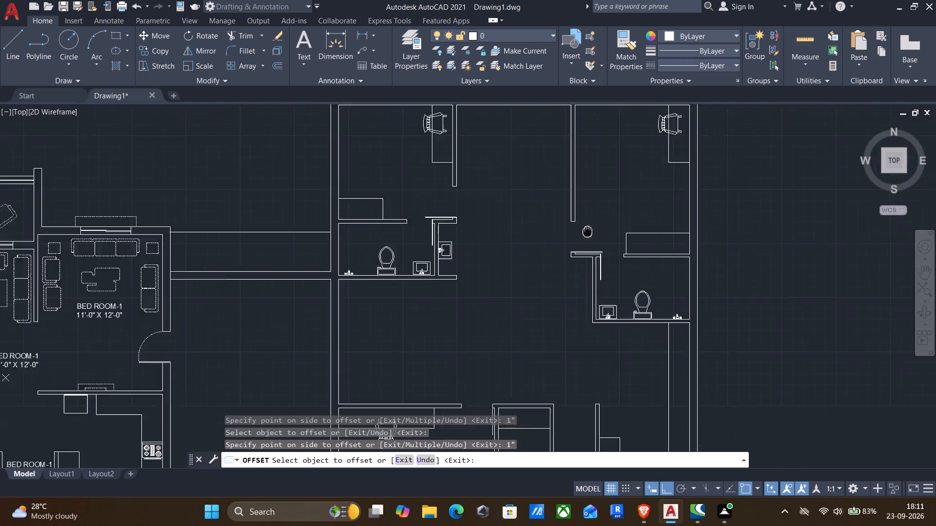
pyautogui.moveTo(570, 207); pyautogui.dragTo(546, 175, button='middle')
pyautogui.moveTo(462, 346); pyautogui.dragTo(517, 282, button='middle')
pyautogui.scroll(2, 502, 293)
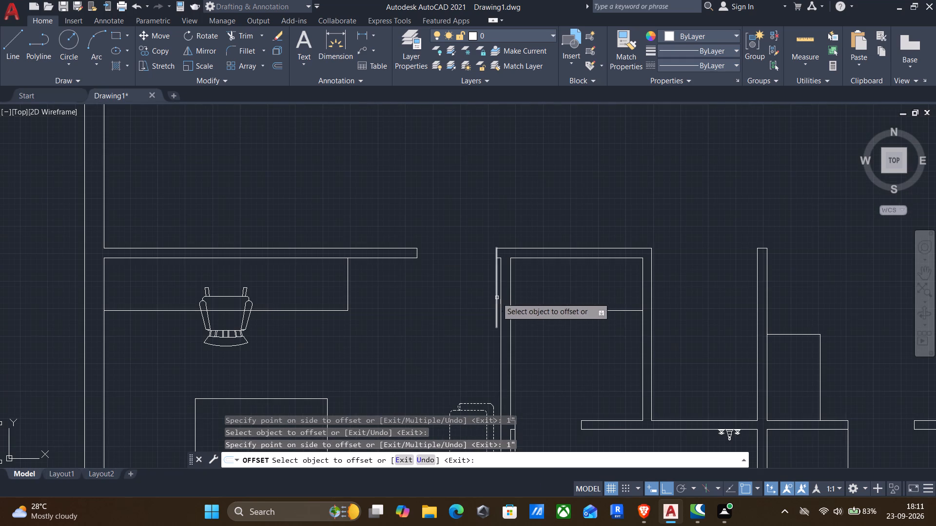
pyautogui.click(494, 300)
pyautogui.write('1"')
pyautogui.press('Return')
# Offset the lower-right room's vertical door leaf line by 1".
pyautogui.moveTo(552, 330); pyautogui.dragTo(552, 330, button='middle')
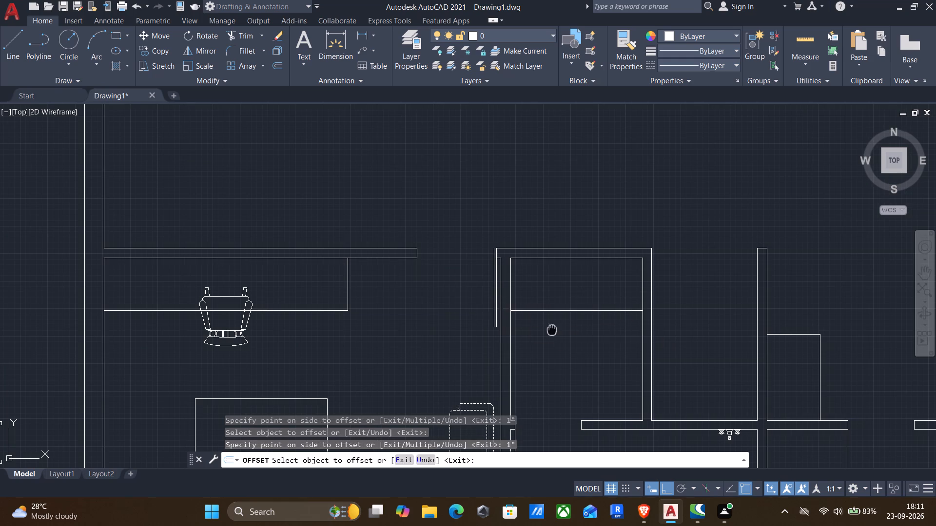
pyautogui.moveTo(552, 330); pyautogui.dragTo(473, 259, button='middle')
pyautogui.scroll(-2, 477, 264)
pyautogui.click(596, 322)
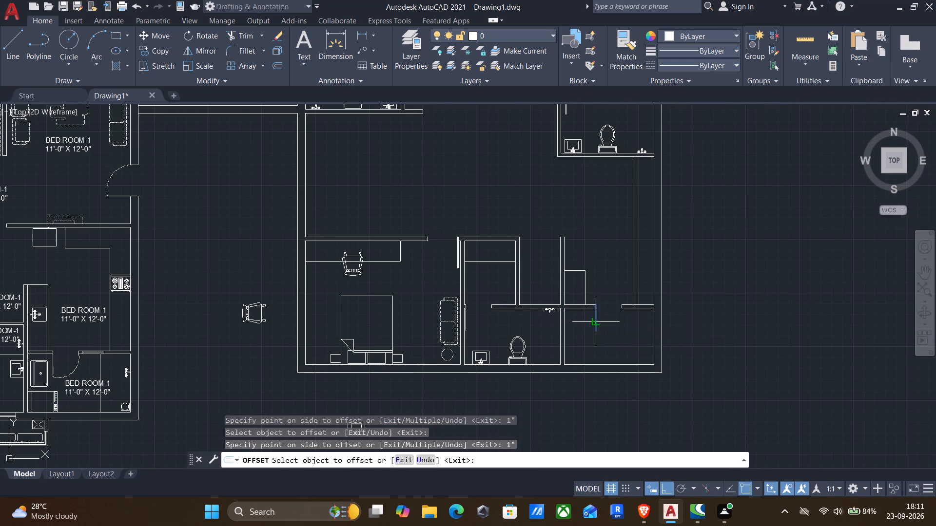
pyautogui.press('1')
pyautogui.hotkey('shift', '"')
pyautogui.press('Return')
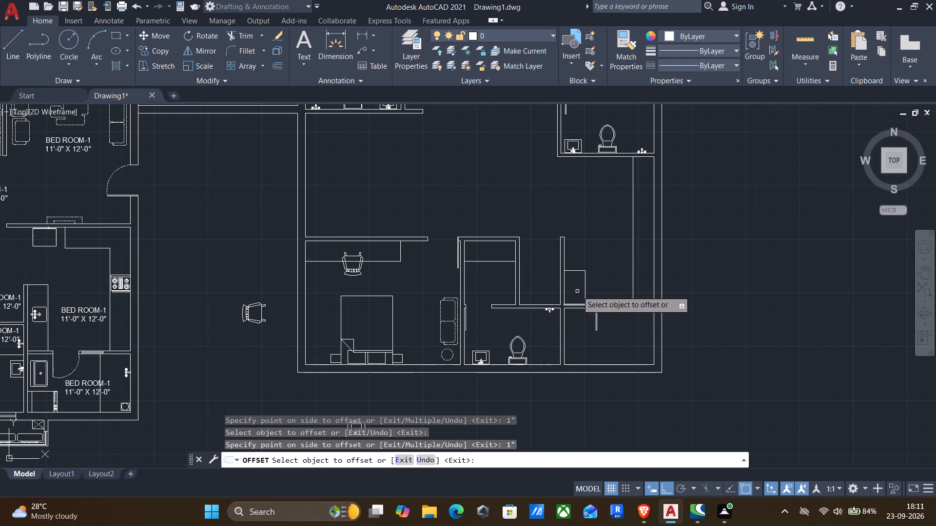
# Offset the lower bathroom's vertical door leaf line by 1" and end the Offset command.
pyautogui.moveTo(466, 325); pyautogui.dragTo(480, 323)
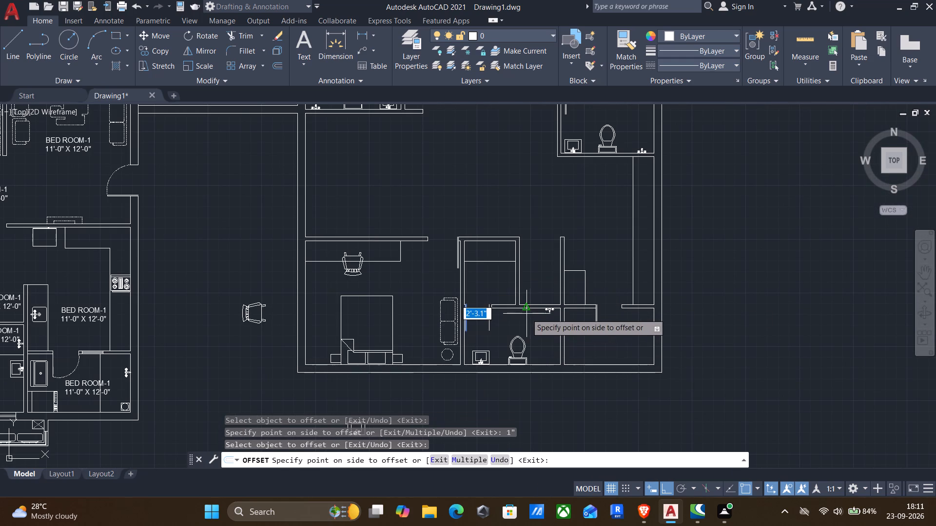
pyautogui.press('1')
pyautogui.hotkey('shift', '"')
pyautogui.press('Return')
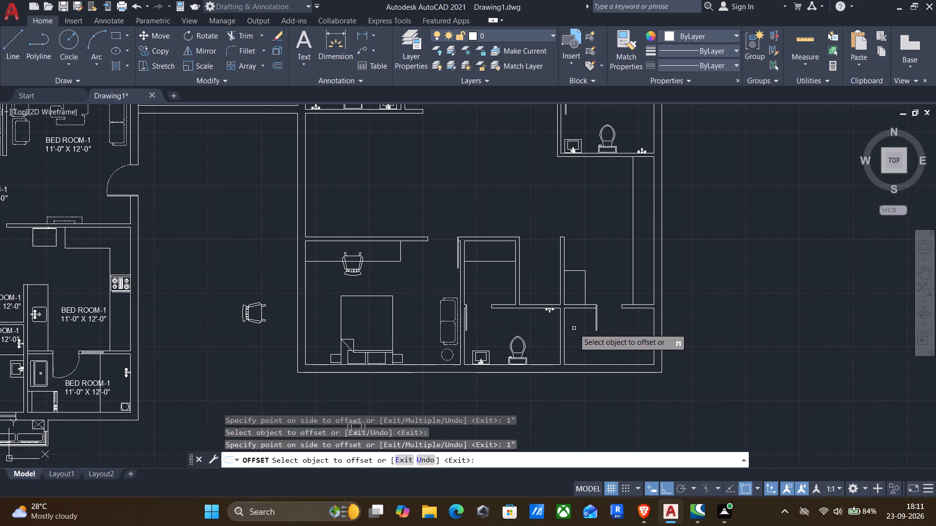
pyautogui.moveTo(468, 272); pyautogui.dragTo(513, 370, button='middle')
pyautogui.moveTo(467, 245); pyautogui.dragTo(467, 271, button='middle')
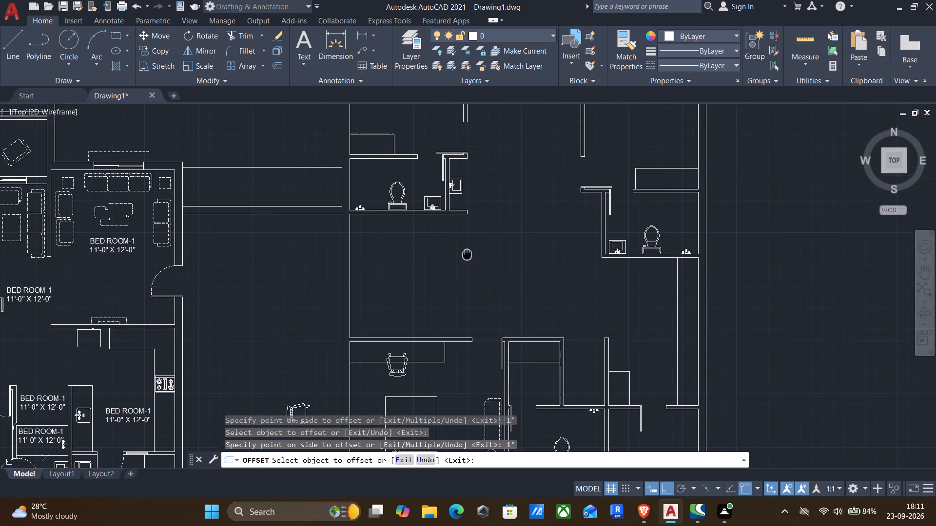
pyautogui.moveTo(467, 271); pyautogui.dragTo(471, 369, button='middle')
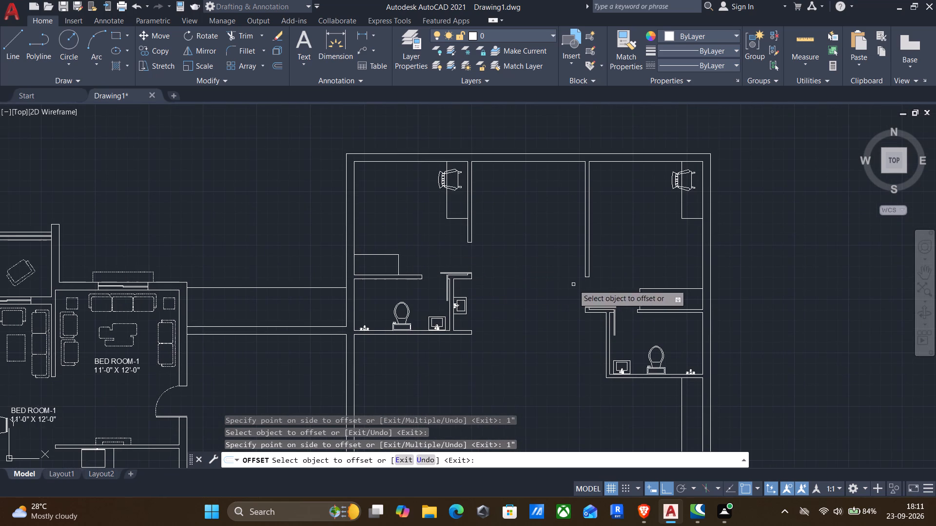
pyautogui.press('Escape')
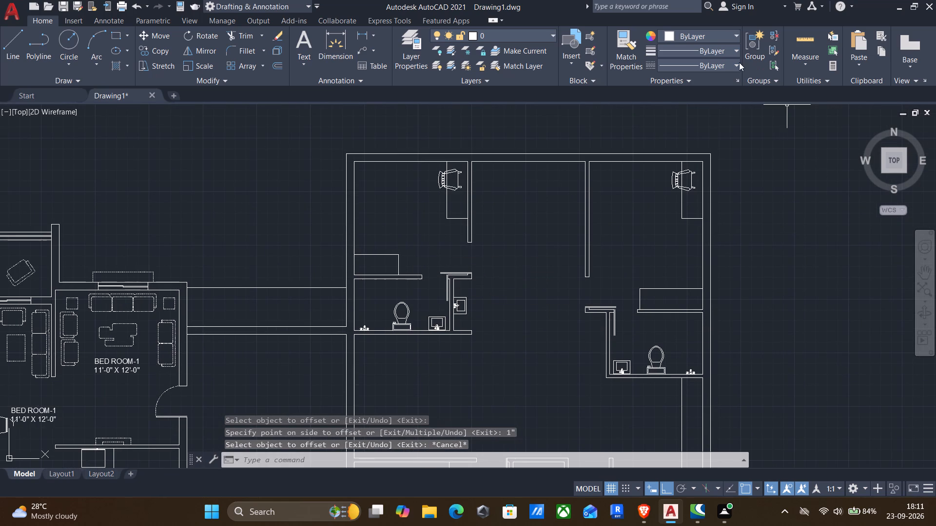
# With the HIDDEN linetype and Ortho off, draw a three-point swing arc from the upper-left bedroom's door leaf end through the opposite jamb and beyond.
pyautogui.click(676, 64)
pyautogui.moveTo(681, 122); pyautogui.dragTo(675, 125)
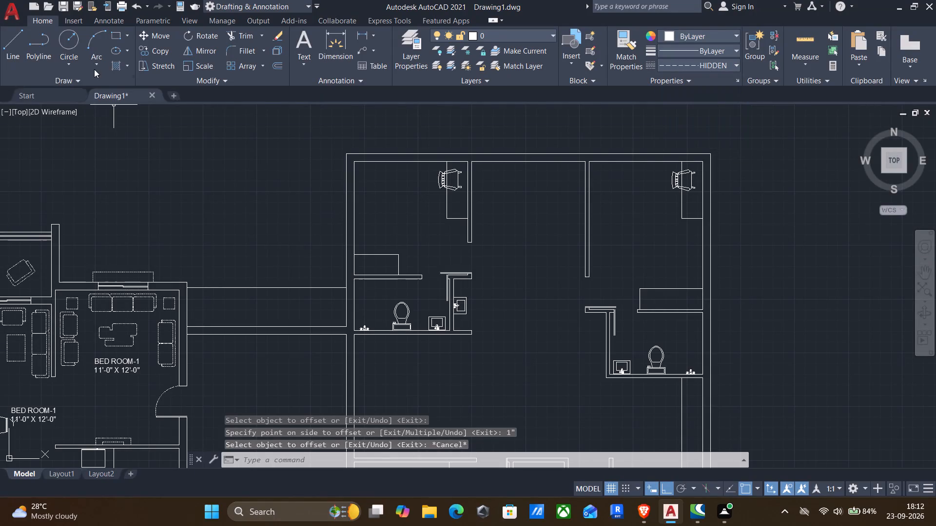
pyautogui.click(89, 39)
pyautogui.press('F8')
pyautogui.scroll(2, 460, 258)
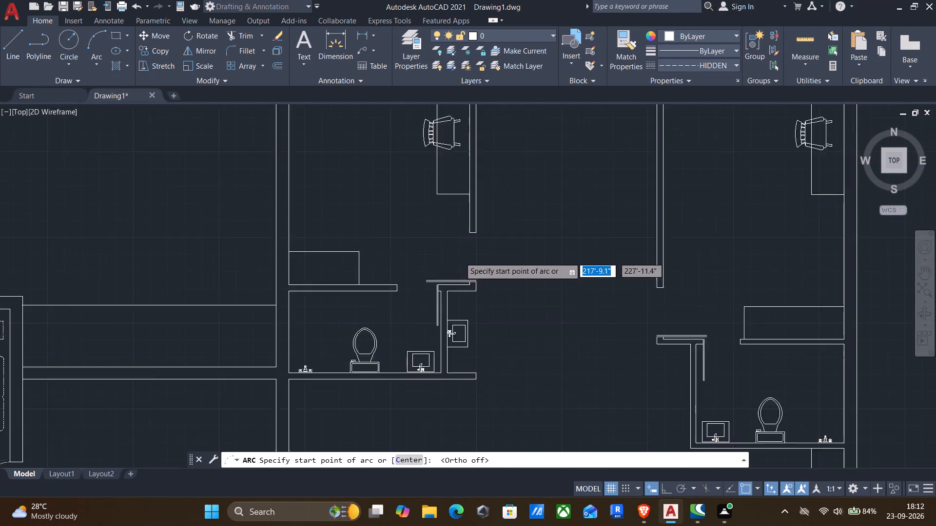
pyautogui.scroll(1, 460, 257)
pyautogui.click(366, 323)
pyautogui.moveTo(479, 192); pyautogui.dragTo(510, 213)
pyautogui.click(577, 377)
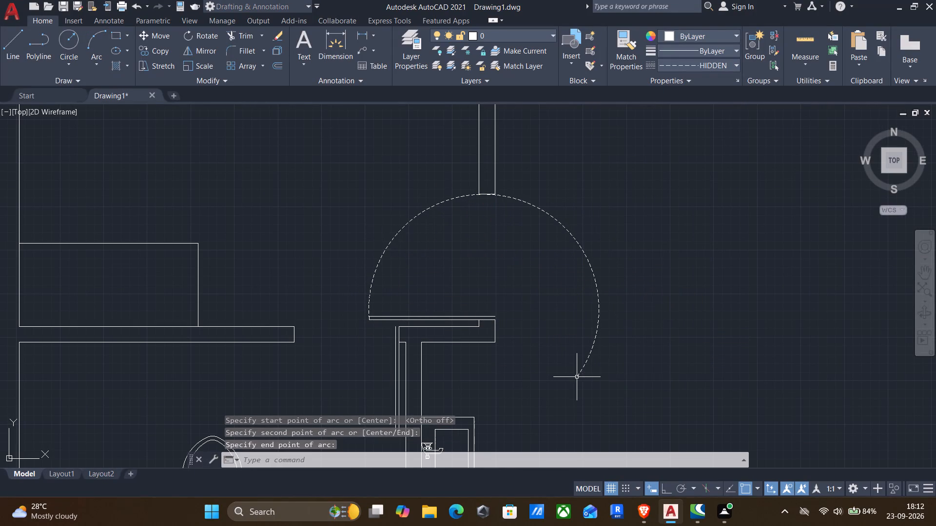
# Draw a three-point swing arc from the upper-left bathroom's door leaf end through the opposite jamb's lower corner, ending past the opening.
pyautogui.moveTo(339, 387); pyautogui.dragTo(412, 235, button='middle')
pyautogui.press('Return')
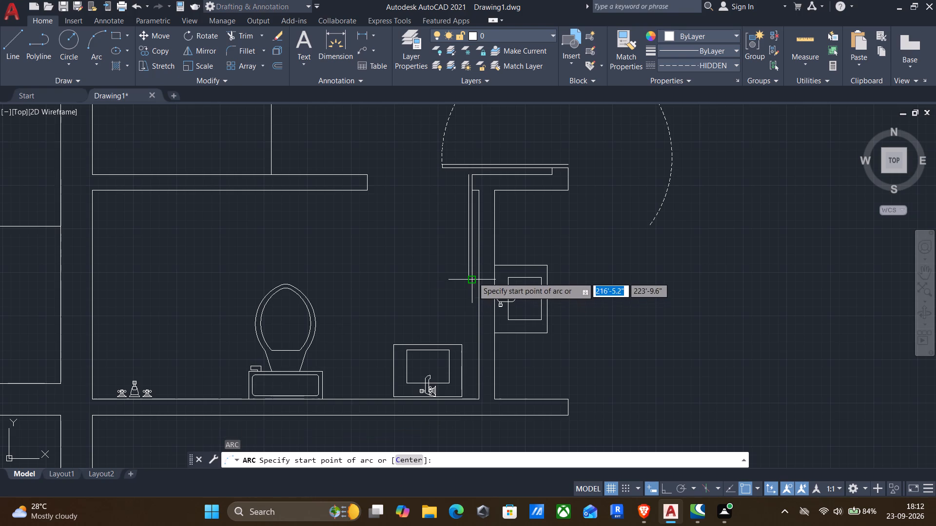
pyautogui.click(472, 277)
pyautogui.click(367, 193)
pyautogui.scroll(-1, 374, 174)
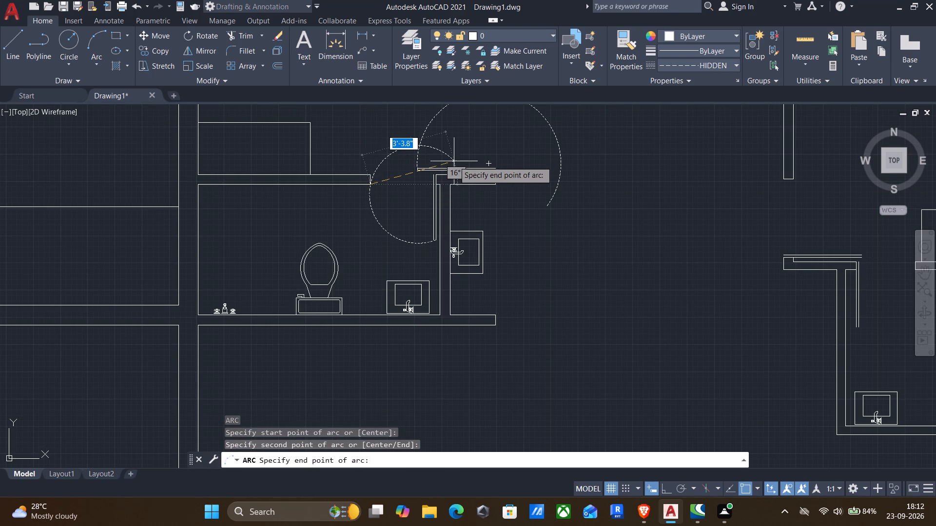
pyautogui.click(459, 154)
# Draw a three-point swing arc from the upper-right bedroom's door leaf end through the bottom of the wall above, ending past the opening.
pyautogui.scroll(-2, 488, 175)
pyautogui.moveTo(608, 224); pyautogui.dragTo(452, 252, button='middle')
pyautogui.press('Return')
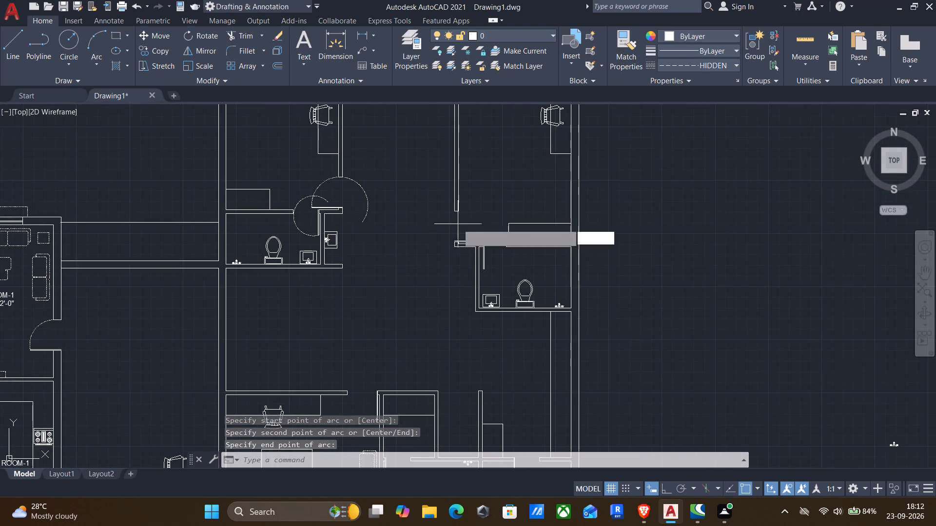
pyautogui.scroll(3, 465, 239)
pyautogui.click(530, 242)
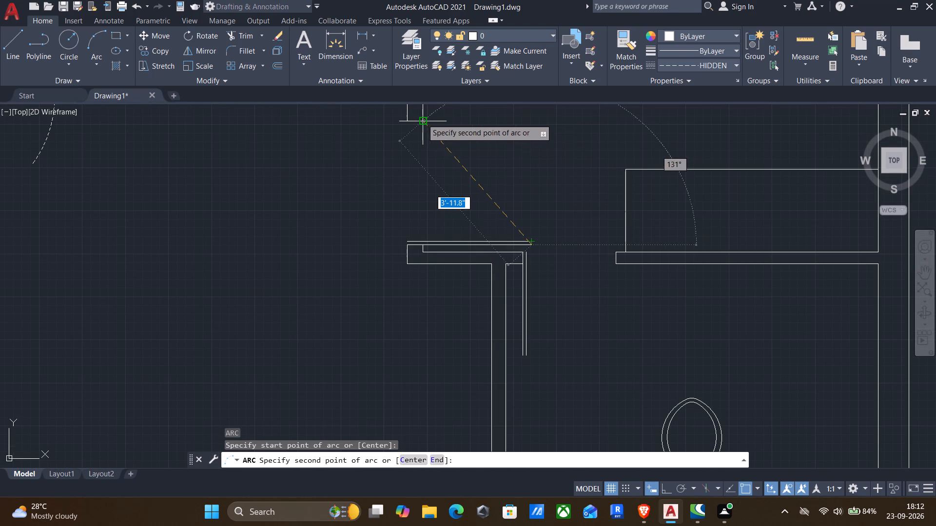
pyautogui.click(423, 118)
pyautogui.scroll(-2, 301, 184)
pyautogui.click(325, 227)
# Draw a three-point swing arc from the upper-right bathroom's door leaf end through the opposite jamb's lower corner, ending past the opening.
pyautogui.press('Return')
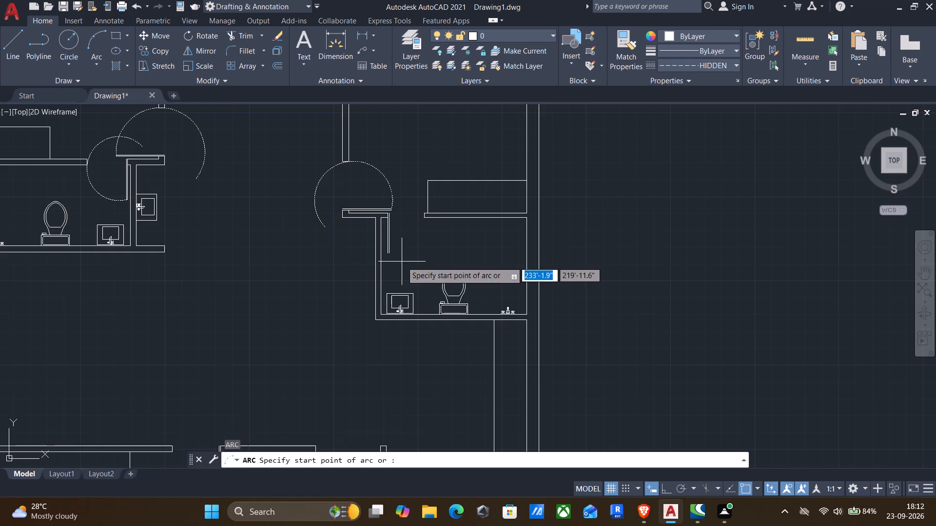
pyautogui.scroll(3, 403, 261)
pyautogui.moveTo(331, 235); pyautogui.dragTo(336, 229)
pyautogui.scroll(-2, 383, 198)
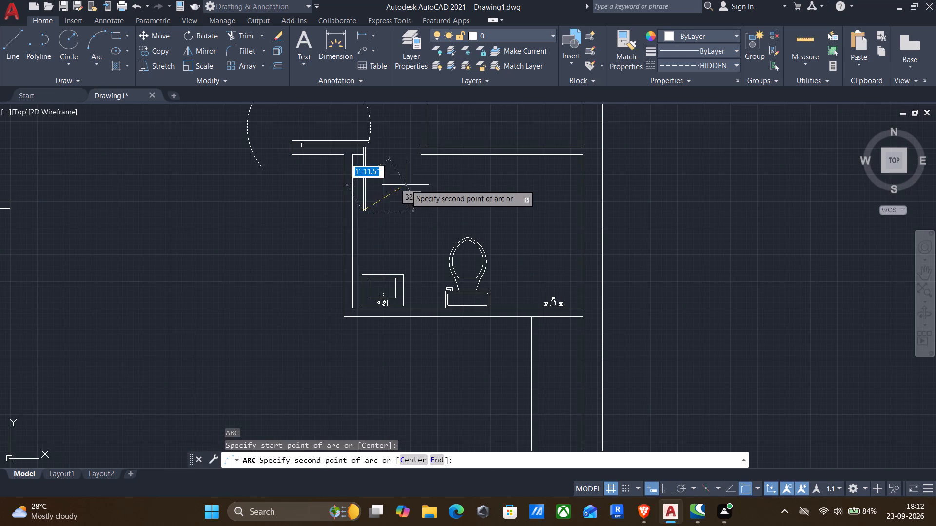
pyautogui.click(424, 158)
pyautogui.scroll(-2, 419, 156)
pyautogui.moveTo(424, 184); pyautogui.dragTo(438, 219, button='middle')
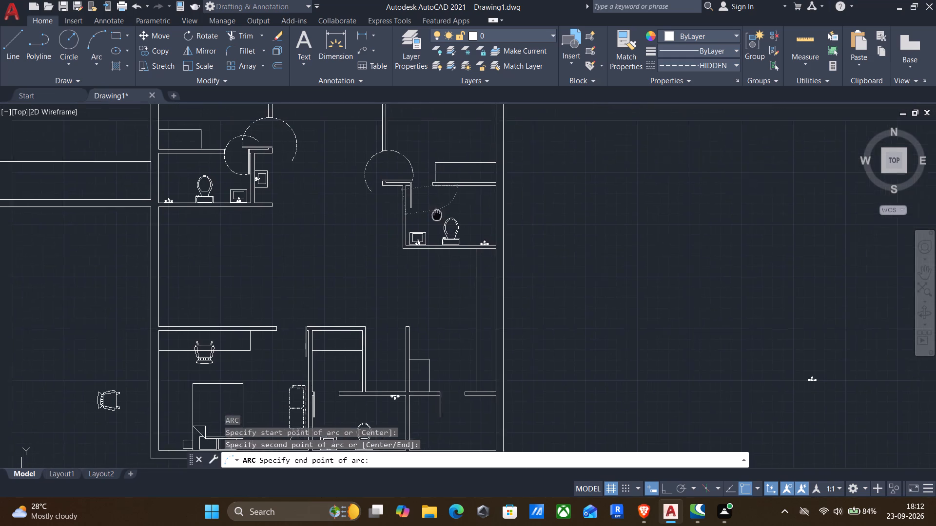
pyautogui.moveTo(438, 219); pyautogui.dragTo(462, 286, button='middle')
pyautogui.scroll(1, 462, 286)
pyautogui.scroll(-2, 441, 231)
pyautogui.scroll(3, 397, 244)
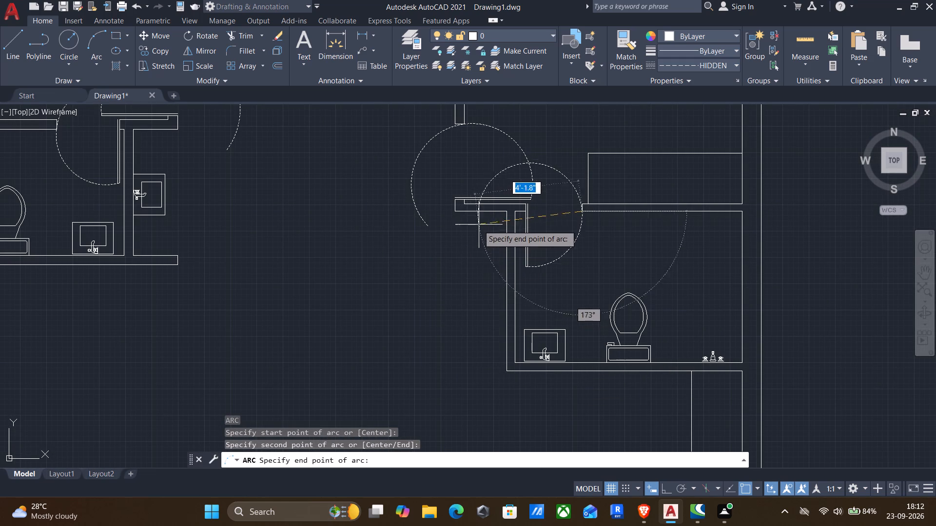
pyautogui.click(462, 218)
# Draw a three-point swing arc from the lower-right room's door leaf end through the opposite jamb's lower corner, ending past the opening.
pyautogui.scroll(-3, 466, 258)
pyautogui.moveTo(471, 317); pyautogui.dragTo(529, 208, button='middle')
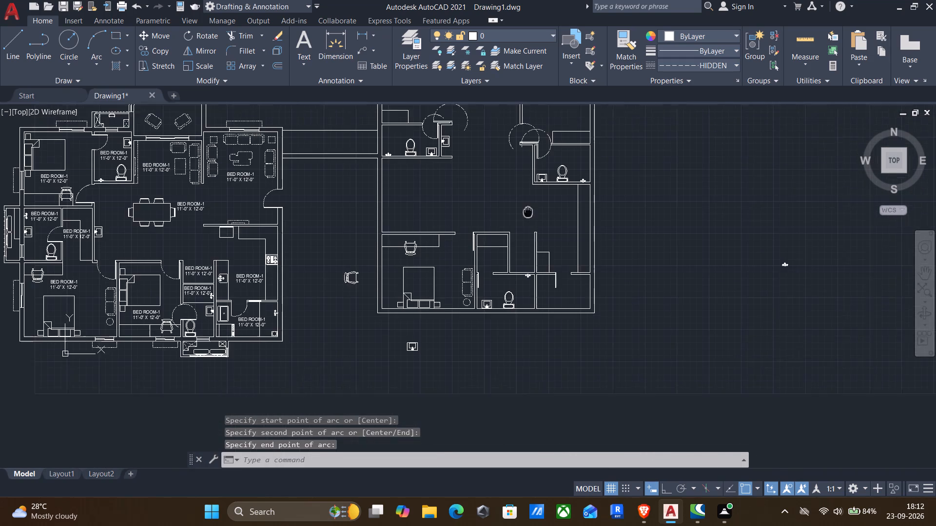
pyautogui.moveTo(529, 208); pyautogui.dragTo(532, 205, button='middle')
pyautogui.press('Return')
pyautogui.scroll(4, 561, 289)
pyautogui.click(530, 217)
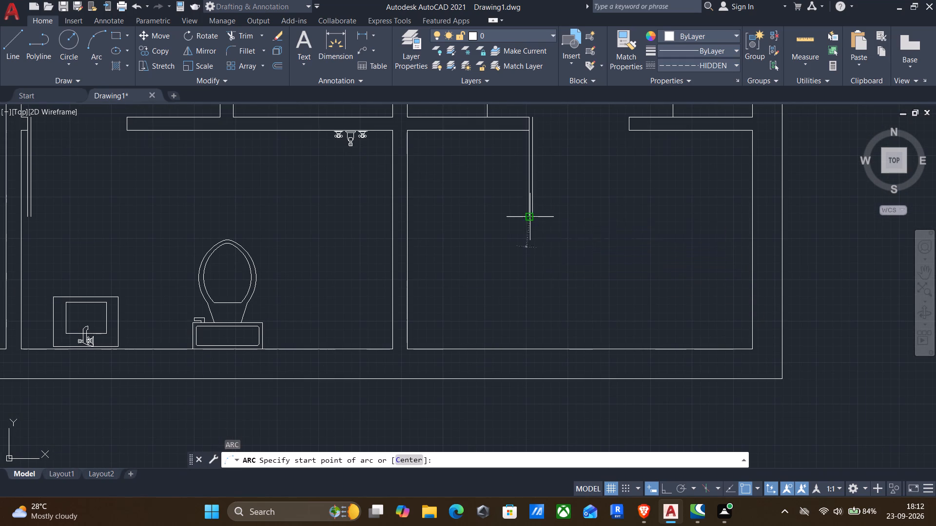
pyautogui.click(632, 134)
pyautogui.moveTo(622, 162); pyautogui.dragTo(619, 178, button='middle')
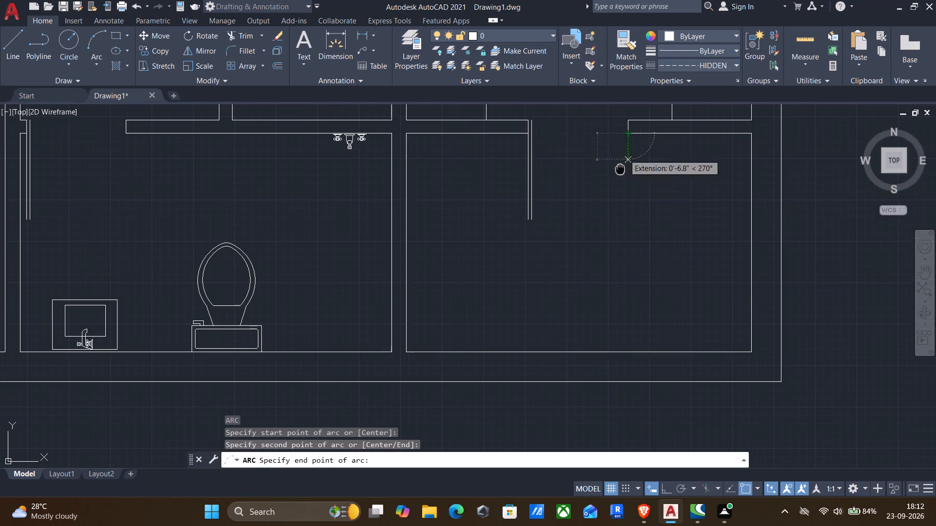
pyautogui.moveTo(619, 178); pyautogui.dragTo(616, 309, button='middle')
pyautogui.scroll(-3, 616, 310)
pyautogui.scroll(3, 580, 273)
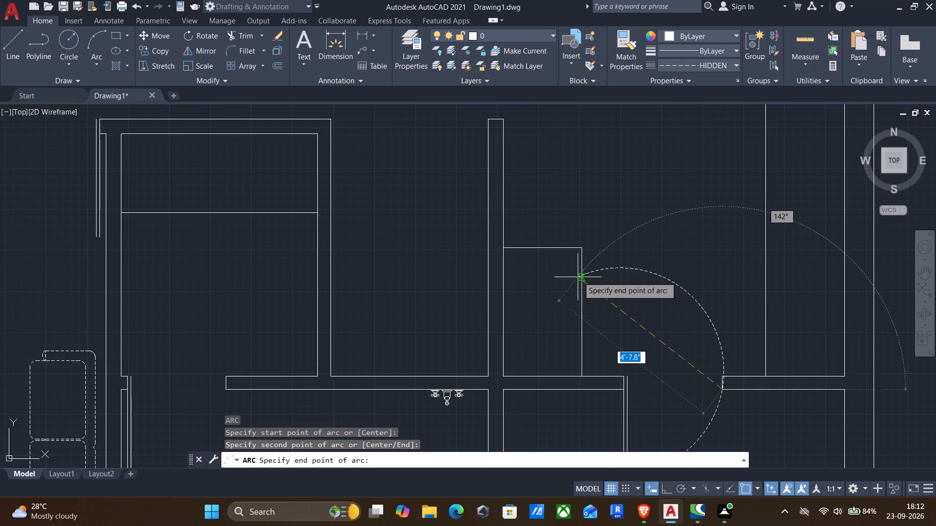
pyautogui.click(557, 300)
# Draw a three-point swing arc from the lower bathroom's door leaf end through the opposite jamb's lower corner, ending past the opening.
pyautogui.scroll(-4, 532, 312)
pyautogui.moveTo(523, 343); pyautogui.dragTo(563, 293, button='middle')
pyautogui.scroll(2, 563, 292)
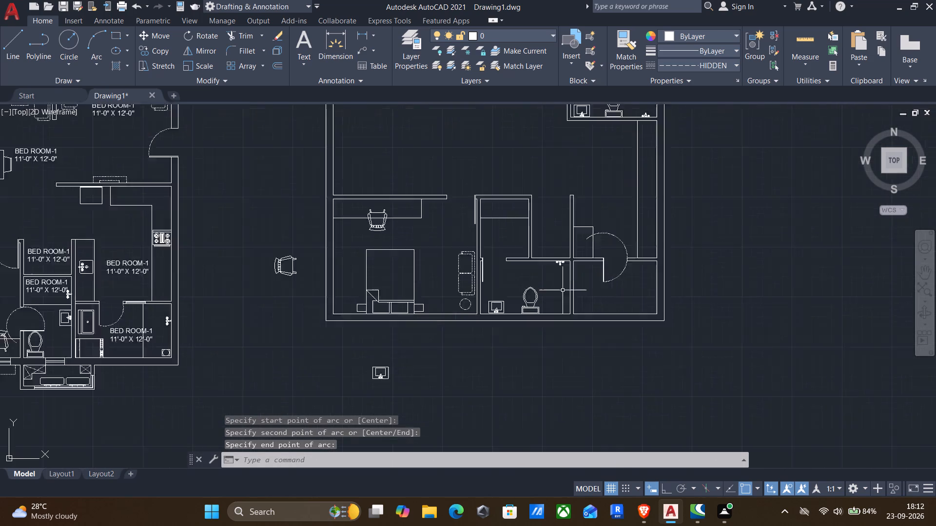
pyautogui.scroll(2, 563, 290)
pyautogui.press('Return')
pyautogui.moveTo(252, 264); pyautogui.dragTo(259, 264)
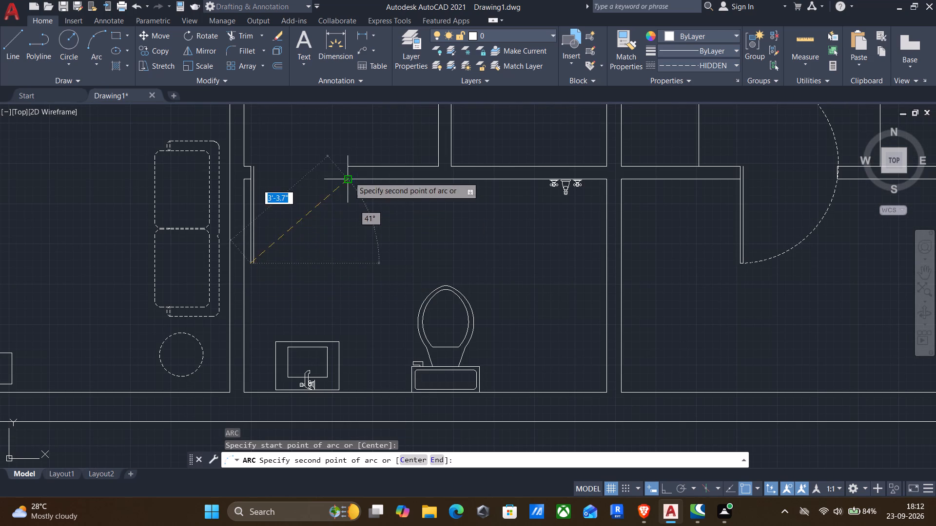
pyautogui.click(349, 176)
pyautogui.moveTo(350, 193); pyautogui.dragTo(384, 275, button='middle')
pyautogui.scroll(-4, 368, 237)
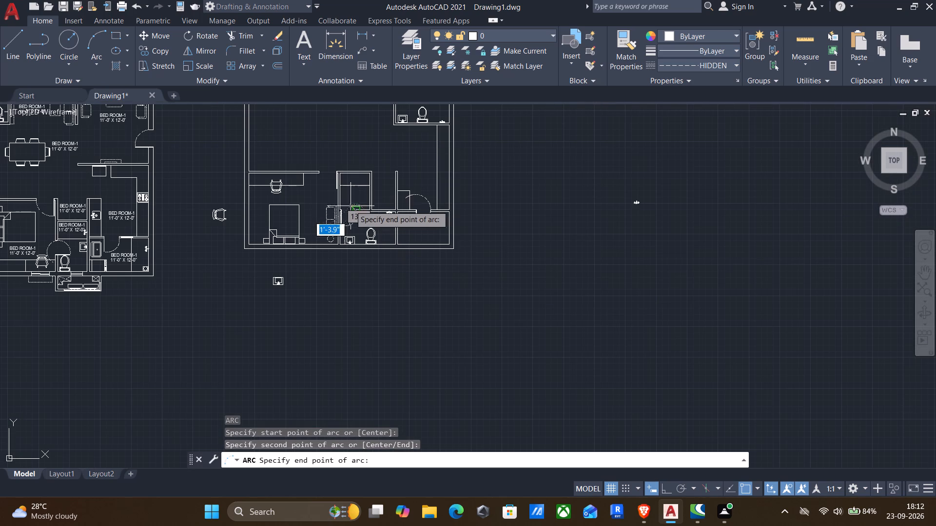
pyautogui.scroll(2, 328, 206)
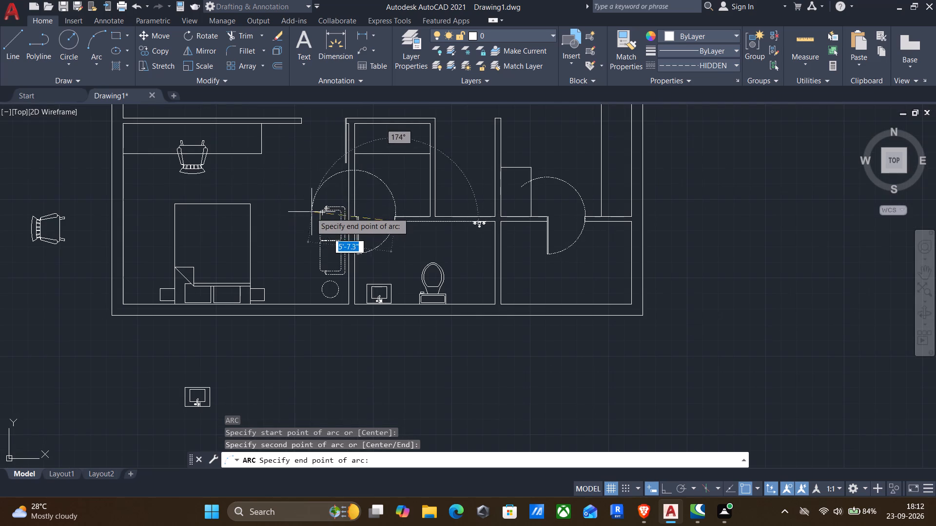
pyautogui.click(317, 200)
# Draw a three-point swing arc from the lower-left bedroom's door leaf end through the opposite jamb's lower corner, ending past the opening.
pyautogui.moveTo(303, 198); pyautogui.dragTo(323, 258, button='middle')
pyautogui.press('Return')
pyautogui.scroll(2, 356, 222)
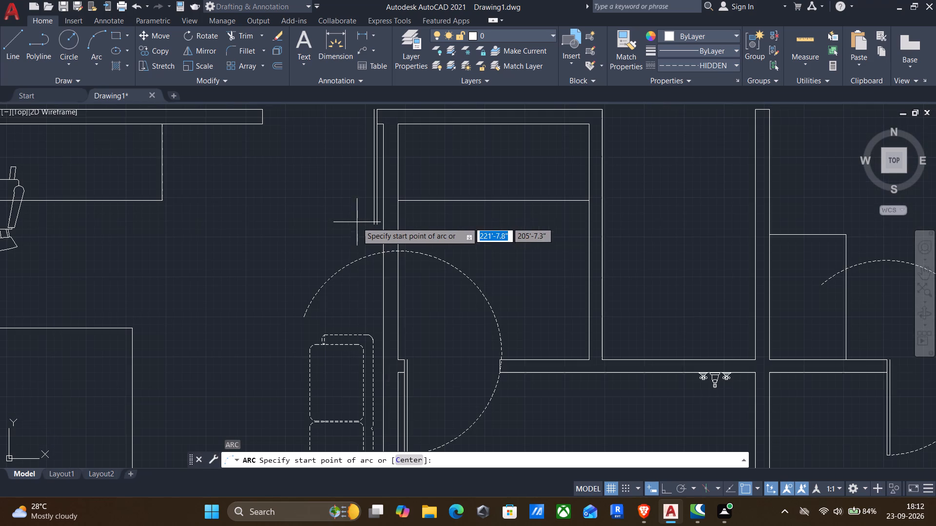
pyautogui.click(375, 223)
pyautogui.moveTo(356, 213); pyautogui.dragTo(411, 347, button='middle')
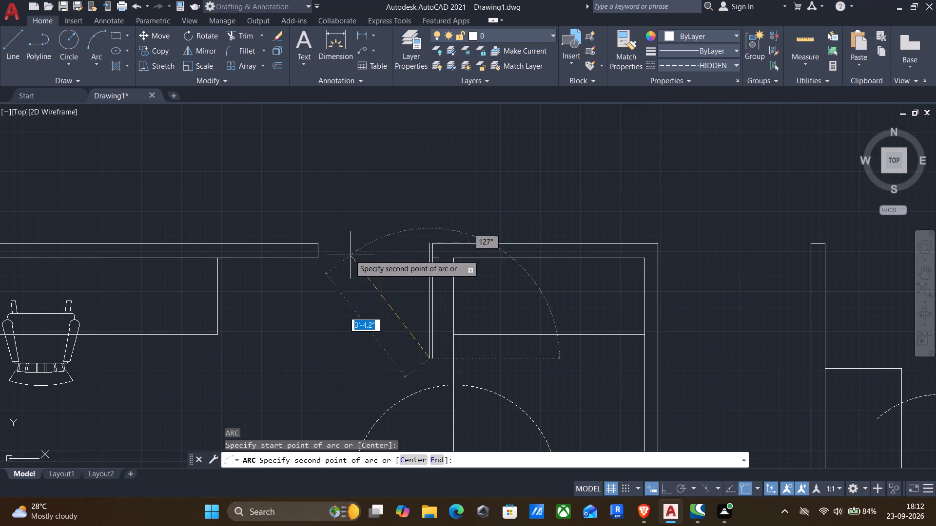
pyautogui.click(318, 259)
pyautogui.scroll(-2, 372, 215)
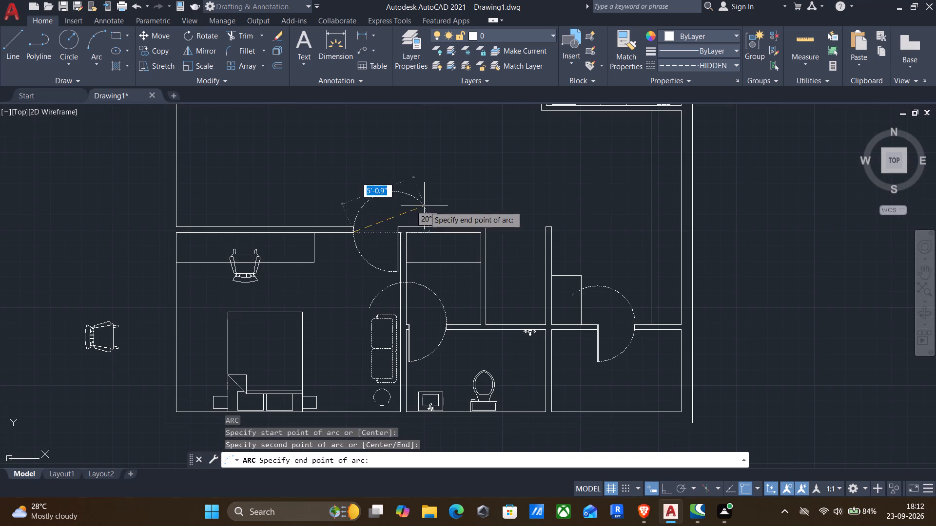
pyautogui.click(424, 206)
# Trim the lower-right room's door swing arc back to the lower corner of the opposite jamb.
pyautogui.press('t')
pyautogui.press('r')
pyautogui.press('Return')
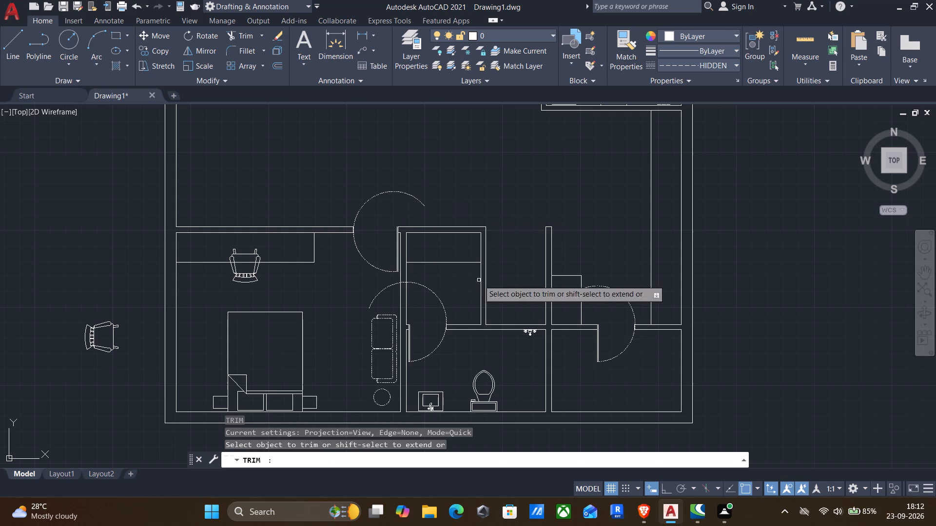
pyautogui.scroll(3, 602, 316)
pyautogui.moveTo(623, 317); pyautogui.dragTo(706, 274)
pyautogui.scroll(4, 735, 383)
pyautogui.scroll(2, 564, 302)
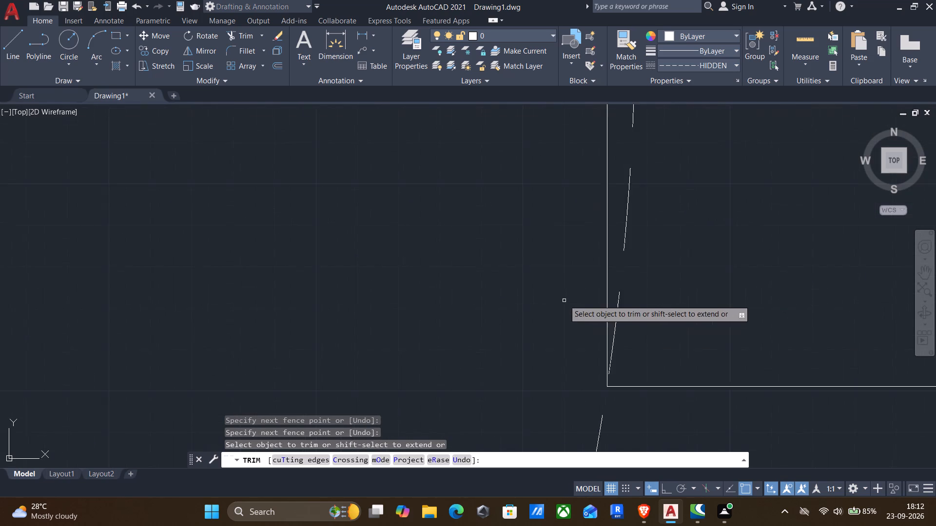
pyautogui.scroll(1, 565, 299)
pyautogui.moveTo(635, 217); pyautogui.dragTo(705, 270)
pyautogui.scroll(-5, 663, 279)
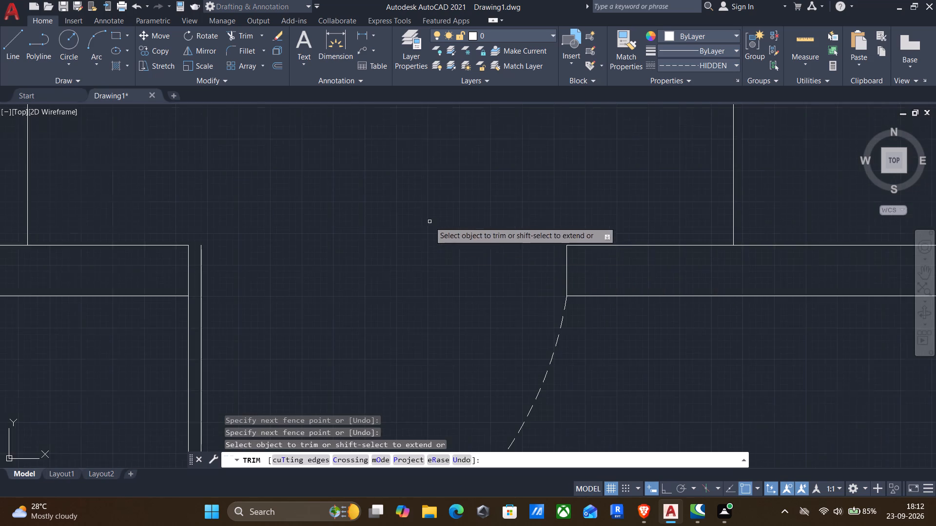
pyautogui.scroll(-3, 429, 222)
pyautogui.press('Return')
# Trim the lower bathroom's door swing arc inside and above the wall, leaving it ending at the jamb's lower corner.
pyautogui.moveTo(422, 219); pyautogui.dragTo(472, 321, button='middle')
pyautogui.press('Return')
pyautogui.moveTo(367, 256); pyautogui.dragTo(364, 249)
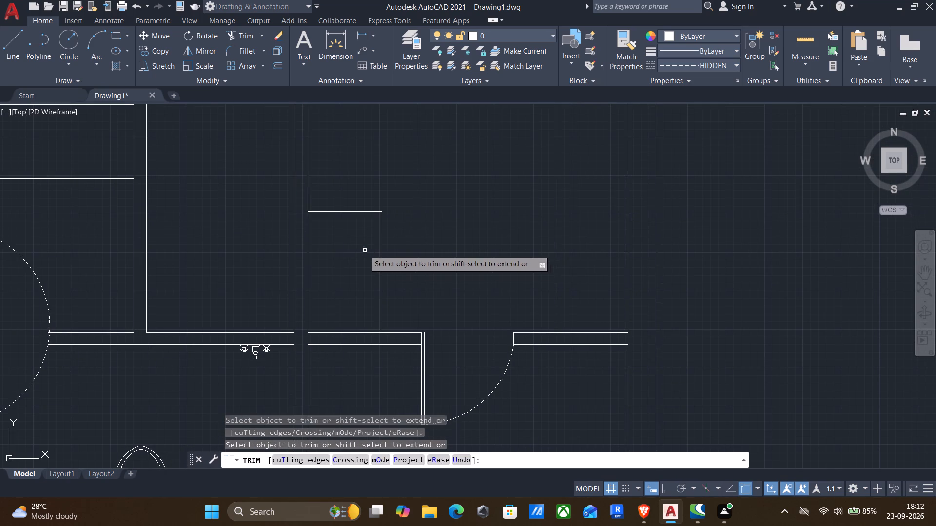
pyautogui.moveTo(364, 249); pyautogui.dragTo(359, 242)
pyautogui.scroll(-3, 336, 276)
pyautogui.scroll(4, 233, 304)
pyautogui.scroll(4, 322, 343)
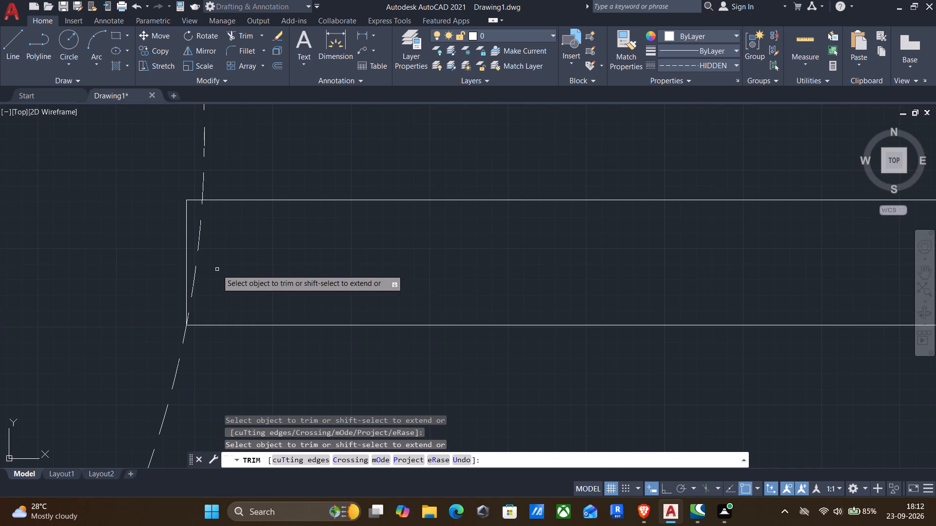
pyautogui.click(196, 248)
pyautogui.moveTo(176, 179); pyautogui.dragTo(230, 221)
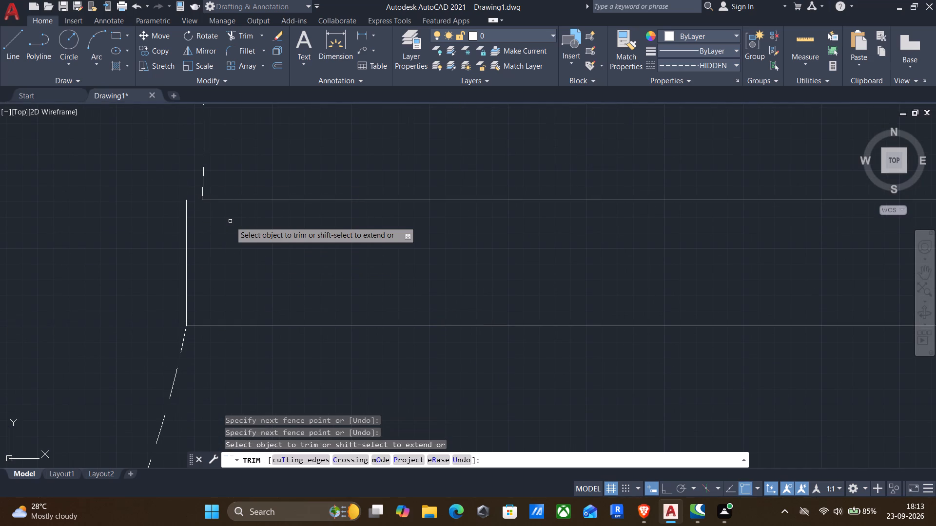
pyautogui.hotkey('ctrl', 'z')
pyautogui.moveTo(182, 136); pyautogui.dragTo(244, 143)
pyautogui.scroll(-5, 220, 154)
# Trim the lower-left bedroom's door swing arc above the opening back to the jamb's lower corner.
pyautogui.moveTo(195, 190); pyautogui.dragTo(399, 316, button='middle')
pyautogui.moveTo(192, 191); pyautogui.dragTo(337, 332, button='middle')
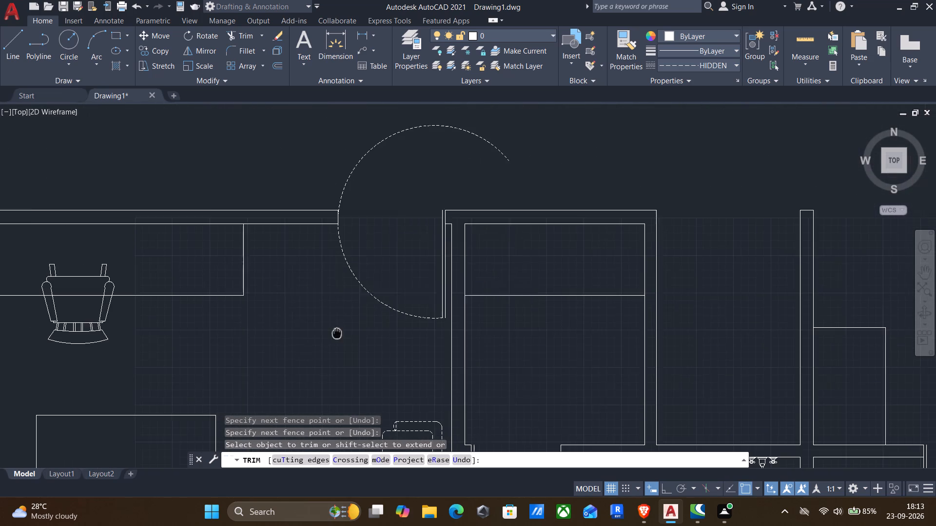
pyautogui.moveTo(337, 332); pyautogui.dragTo(337, 332, button='middle')
pyautogui.scroll(8, 336, 212)
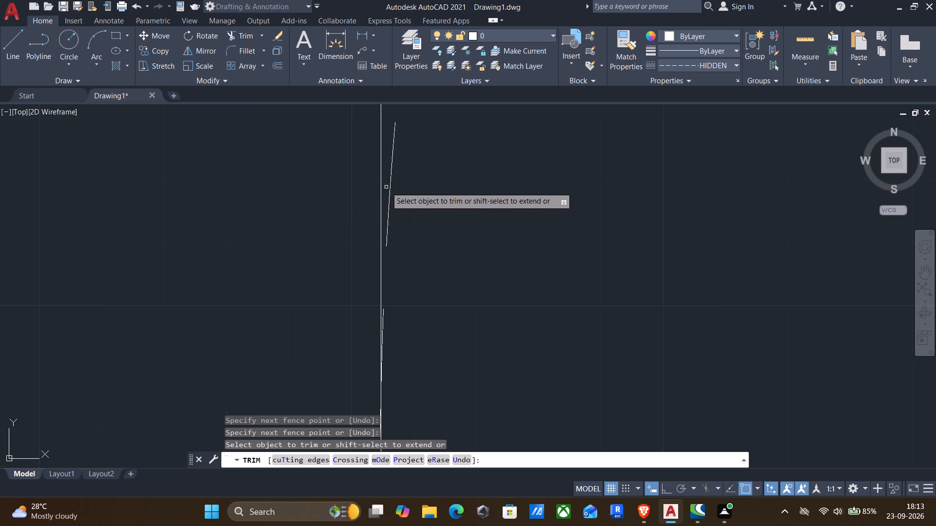
pyautogui.moveTo(388, 187); pyautogui.dragTo(394, 189)
pyautogui.scroll(-6, 410, 207)
pyautogui.scroll(-4, 427, 251)
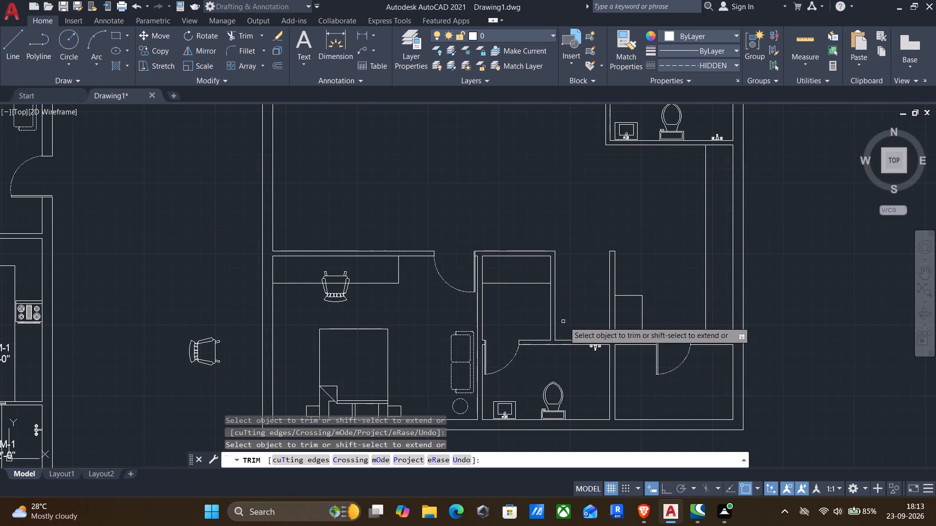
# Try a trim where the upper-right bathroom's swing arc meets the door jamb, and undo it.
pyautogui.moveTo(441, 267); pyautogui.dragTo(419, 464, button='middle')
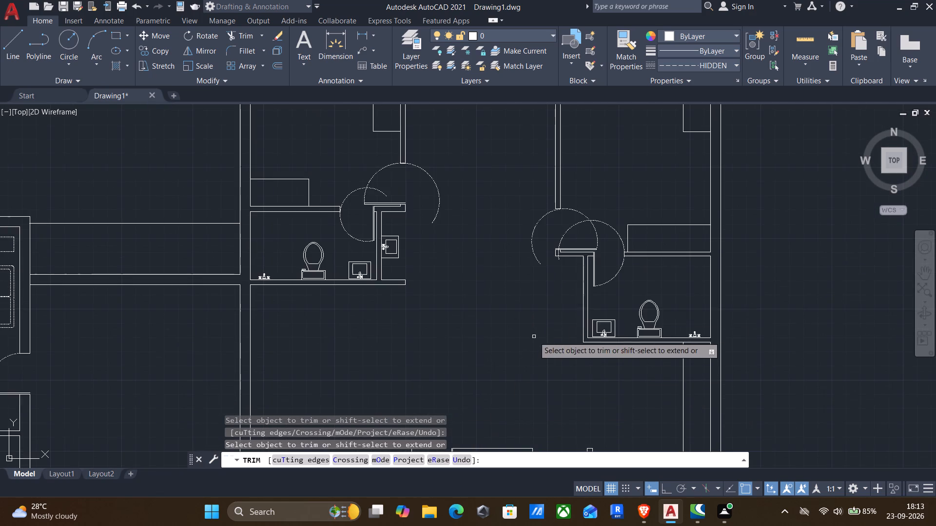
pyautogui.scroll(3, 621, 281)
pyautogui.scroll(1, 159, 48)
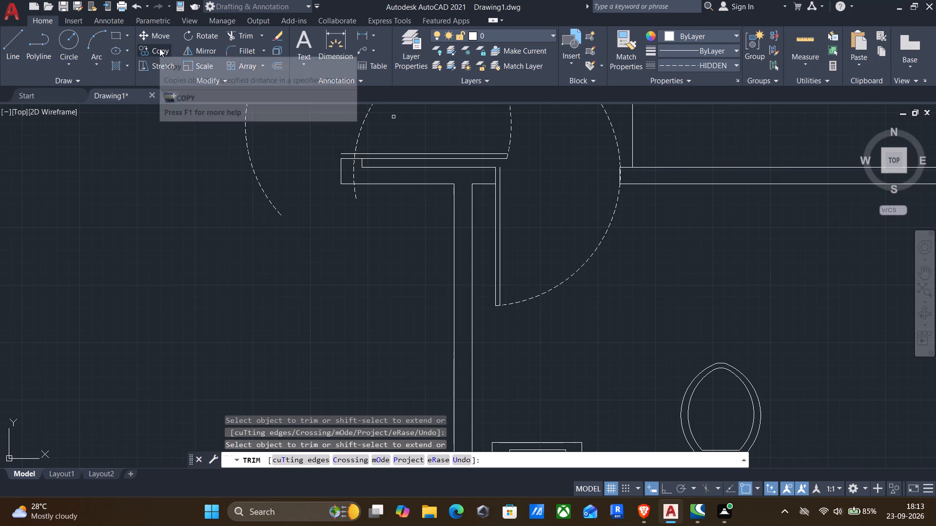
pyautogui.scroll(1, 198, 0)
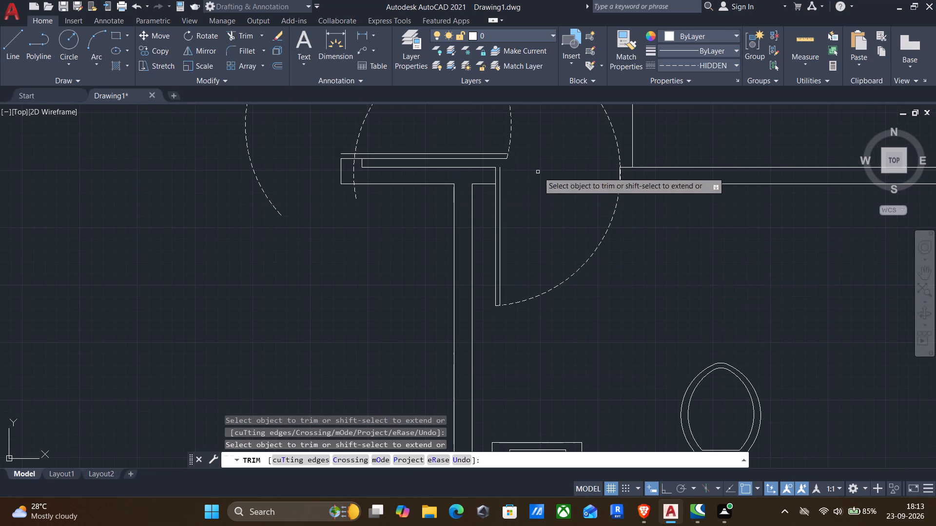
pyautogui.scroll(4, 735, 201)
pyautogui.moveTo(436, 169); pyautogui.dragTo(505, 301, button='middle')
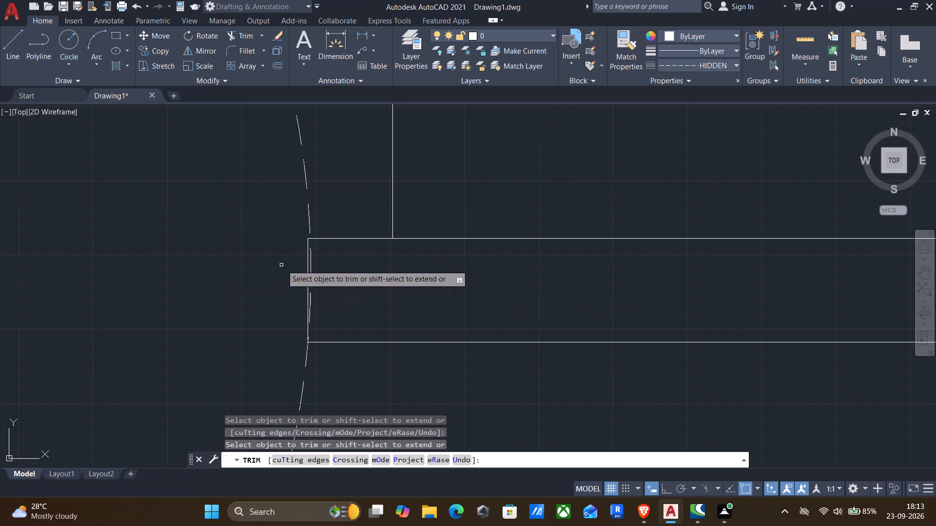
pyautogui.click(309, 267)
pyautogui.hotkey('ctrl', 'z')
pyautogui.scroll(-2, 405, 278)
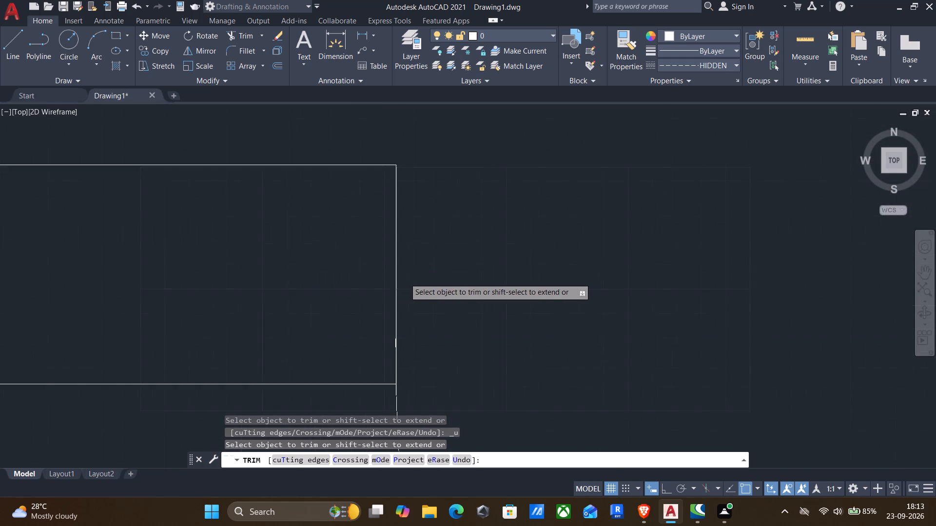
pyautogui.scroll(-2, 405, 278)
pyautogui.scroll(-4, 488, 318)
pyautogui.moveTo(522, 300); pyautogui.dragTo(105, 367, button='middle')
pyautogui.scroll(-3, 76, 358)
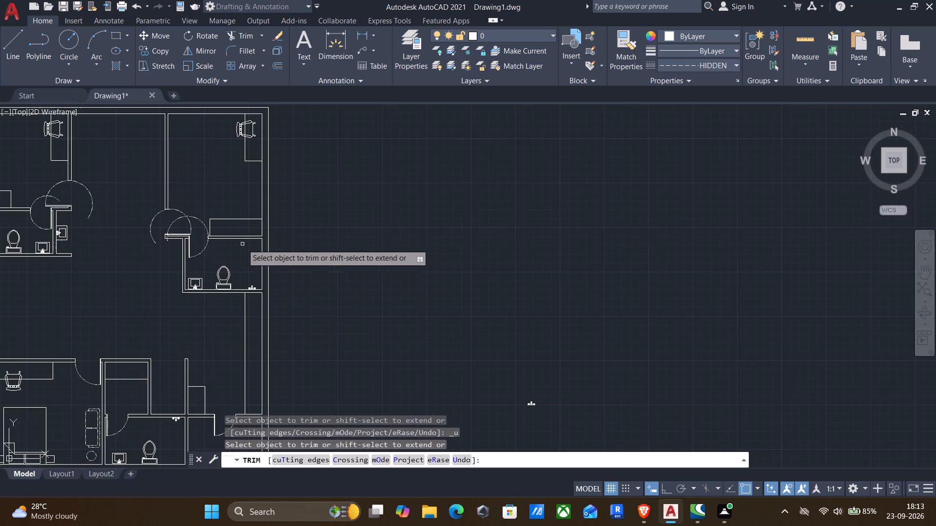
# Trim the upper-right bathroom's door swing arc inside and above the wall, back to the jamb's lower corner.
pyautogui.scroll(4, 236, 241)
pyautogui.scroll(3, 78, 201)
pyautogui.scroll(1, 18, 263)
pyautogui.moveTo(19, 264); pyautogui.dragTo(359, 318, button='middle')
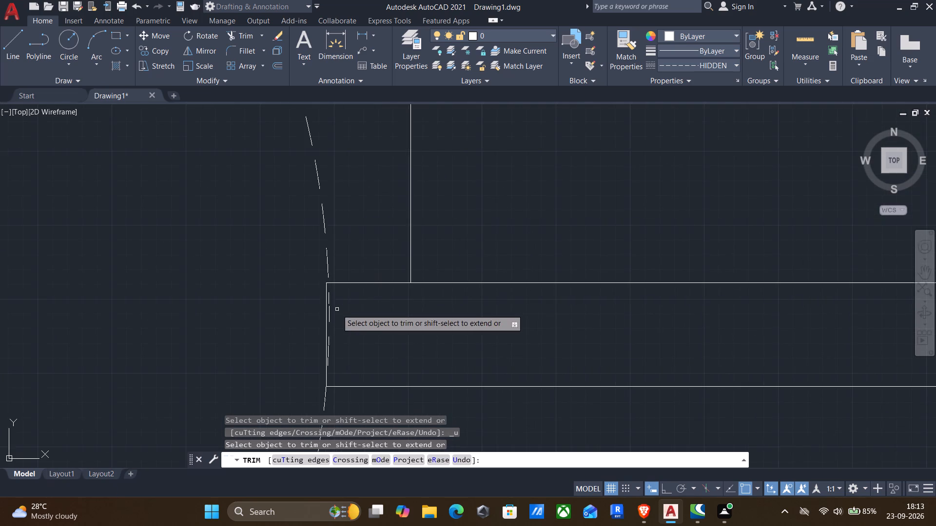
pyautogui.scroll(3, 335, 309)
pyautogui.click(301, 339)
pyautogui.moveTo(238, 121); pyautogui.dragTo(331, 125)
pyautogui.scroll(-3, 331, 133)
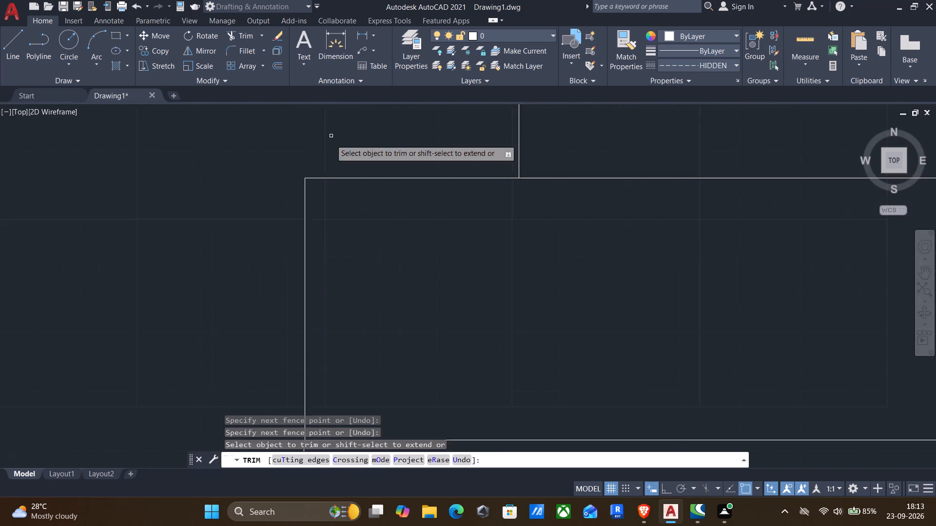
# Trim the excess of the upper-right bedroom's door swing arc beyond the bottom of the wall above the opening.
pyautogui.scroll(-3, 329, 146)
pyautogui.scroll(-3, 284, 194)
pyautogui.moveTo(276, 188); pyautogui.dragTo(393, 267, button='middle')
pyautogui.scroll(4, 255, 198)
pyautogui.moveTo(289, 181); pyautogui.dragTo(669, 331)
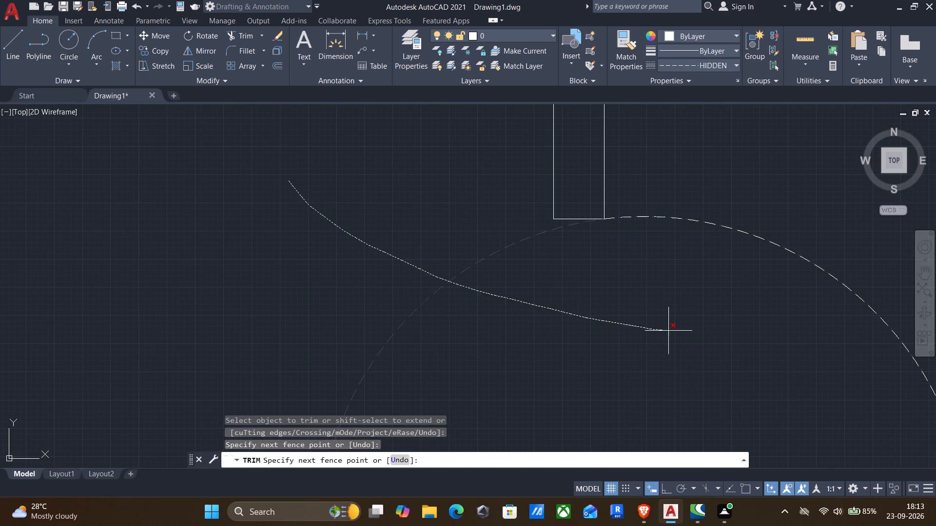
pyautogui.moveTo(669, 331); pyautogui.dragTo(670, 330)
pyautogui.scroll(-5, 595, 321)
# Trim the excess of the upper-left bedroom's door swing arc beyond the bottom of the wall above the opening.
pyautogui.scroll(4, 422, 282)
pyautogui.moveTo(482, 273); pyautogui.dragTo(584, 183)
pyautogui.scroll(4, 462, 187)
pyautogui.scroll(4, 490, 246)
pyautogui.scroll(4, 314, 294)
pyautogui.moveTo(251, 255); pyautogui.dragTo(268, 193)
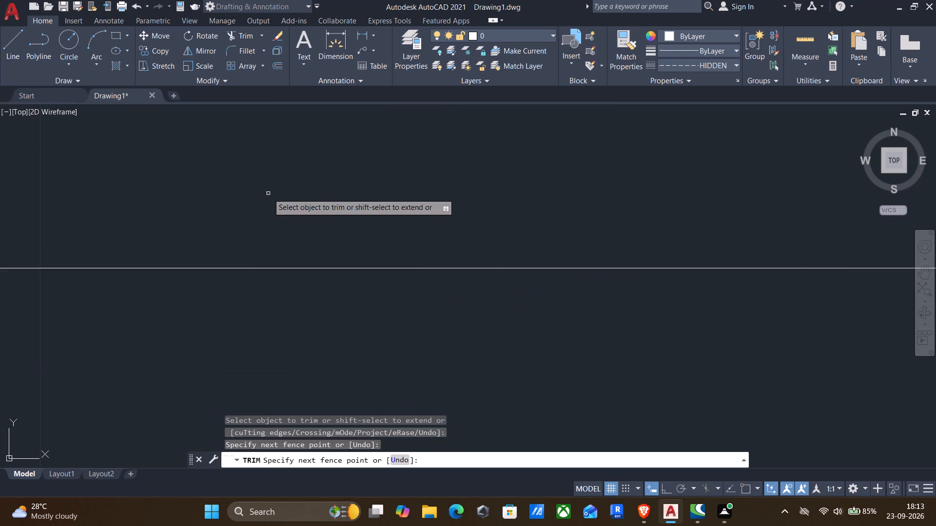
pyautogui.scroll(-6, 259, 212)
pyautogui.scroll(-5, 242, 284)
pyautogui.moveTo(239, 299); pyautogui.dragTo(437, 118, button='middle')
# Trim the upper-left bathroom's door swing arc above the opening, including the leftover piece inside the bedroom's swing, and finish trimming.
pyautogui.scroll(-4, 382, 191)
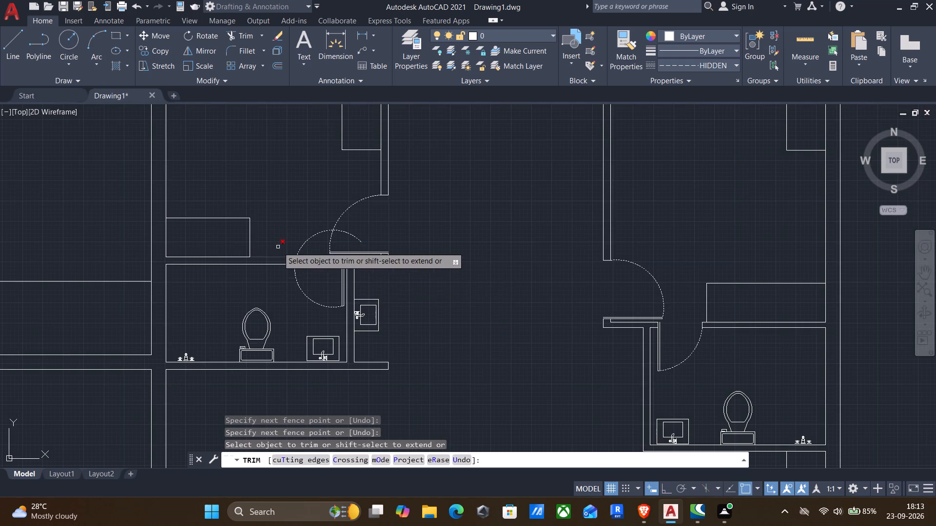
pyautogui.scroll(4, 291, 251)
pyautogui.moveTo(350, 278); pyautogui.dragTo(285, 207)
pyautogui.scroll(4, 291, 341)
pyautogui.scroll(-6, 314, 362)
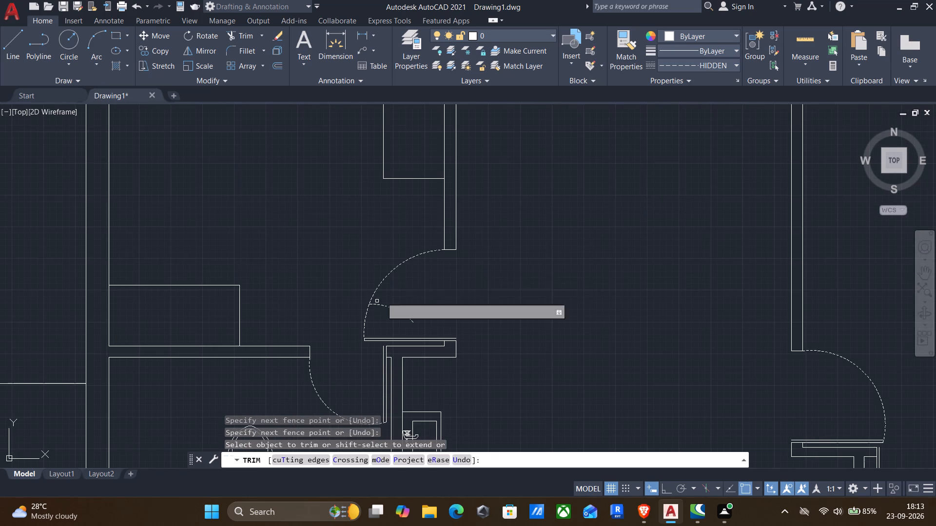
pyautogui.scroll(4, 400, 310)
pyautogui.scroll(-5, 400, 311)
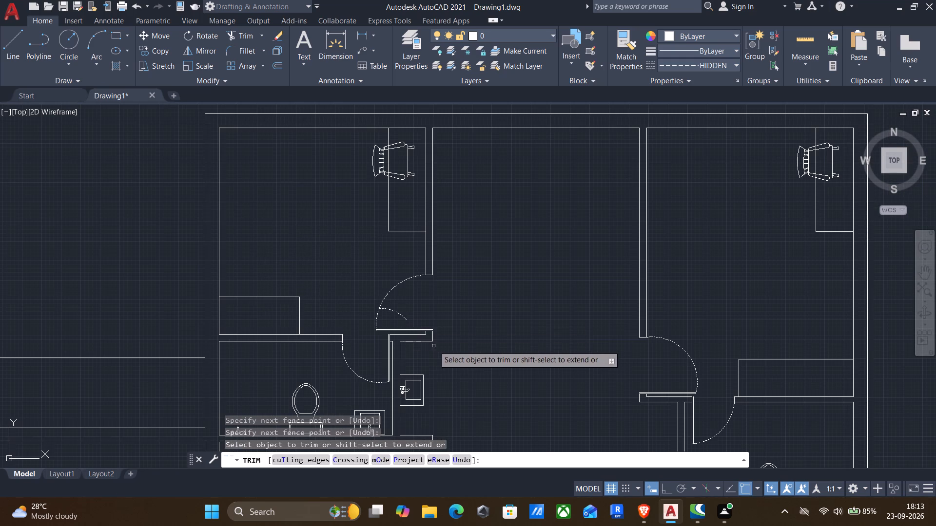
pyautogui.scroll(3, 392, 312)
pyautogui.moveTo(392, 319); pyautogui.dragTo(429, 270)
pyautogui.scroll(-5, 430, 282)
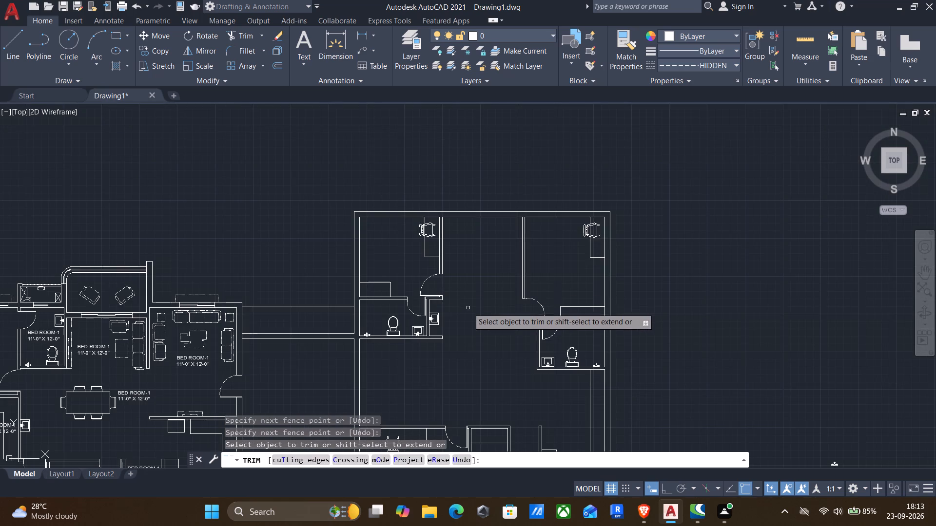
pyautogui.scroll(3, 467, 294)
pyautogui.scroll(-5, 467, 294)
pyautogui.moveTo(467, 293); pyautogui.dragTo(475, 259, button='middle')
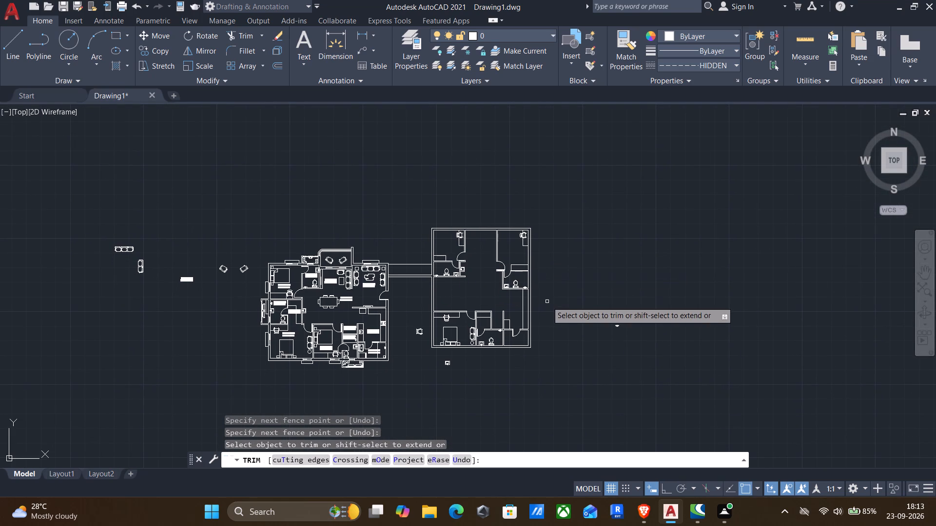
pyautogui.press('Escape')
# Copy the bed with its two nightstands from the furnished plan's upper-left bedroom against the left wall of the second plan's upper-left bedroom.
pyautogui.scroll(2, 483, 266)
pyautogui.scroll(-2, 482, 275)
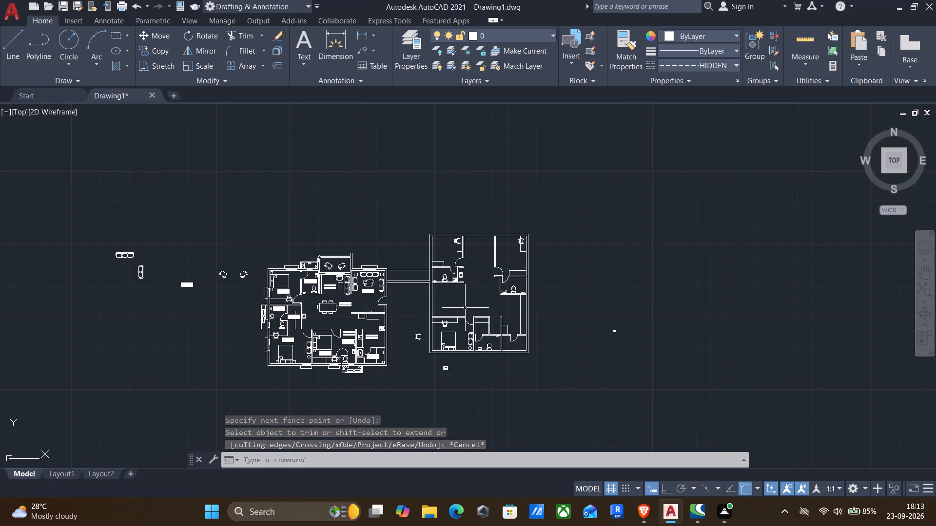
pyautogui.scroll(3, 252, 274)
pyautogui.scroll(2, 292, 250)
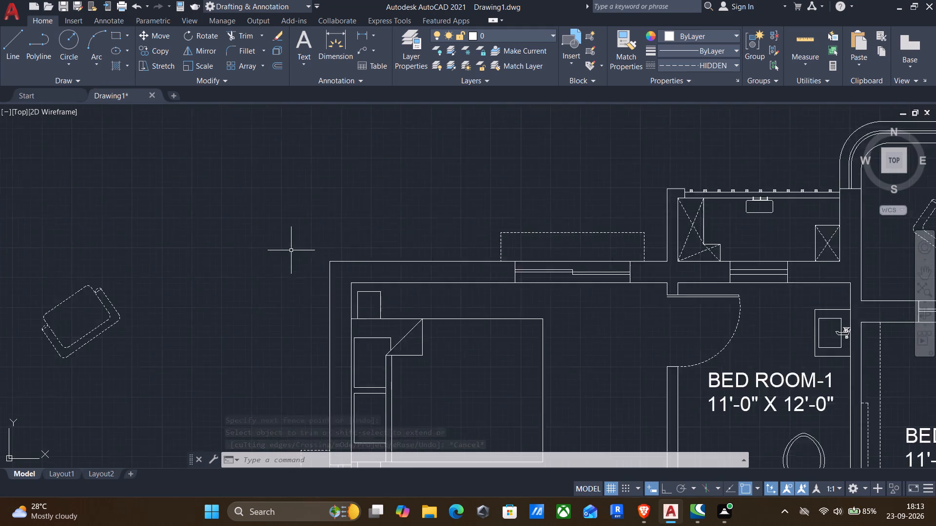
pyautogui.scroll(1, 291, 250)
pyautogui.scroll(-4, 287, 249)
pyautogui.scroll(3, 270, 259)
pyautogui.moveTo(276, 233); pyautogui.dragTo(276, 232)
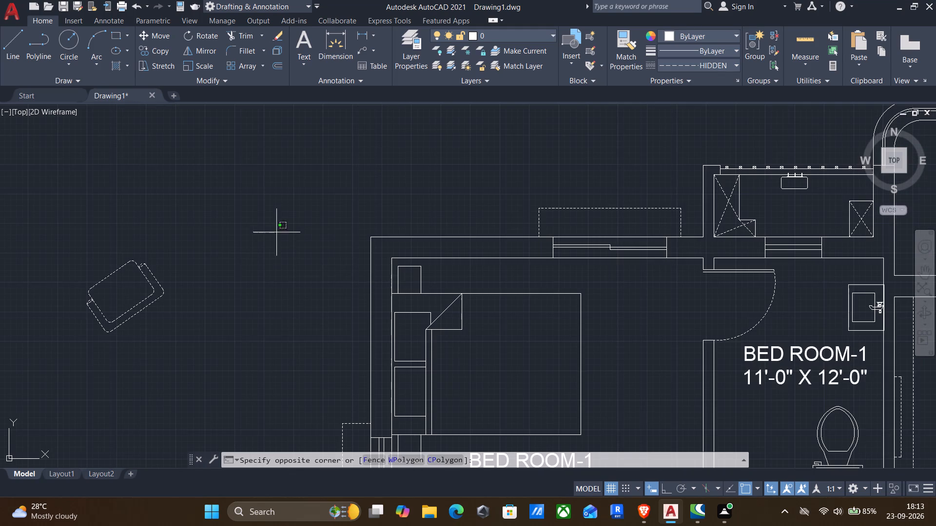
pyautogui.moveTo(276, 232); pyautogui.dragTo(303, 267)
pyautogui.scroll(-3, 435, 390)
pyautogui.scroll(4, 483, 417)
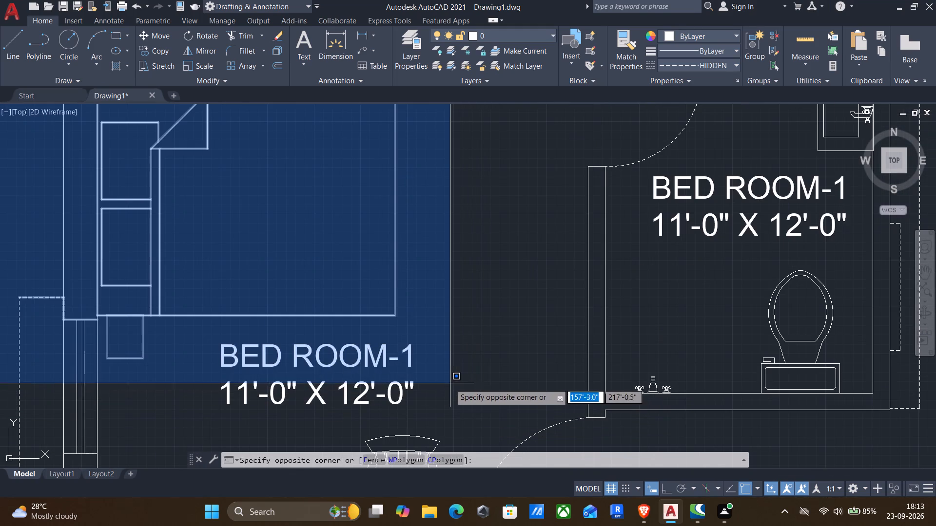
pyautogui.click(409, 376)
pyautogui.press('c')
pyautogui.press('o')
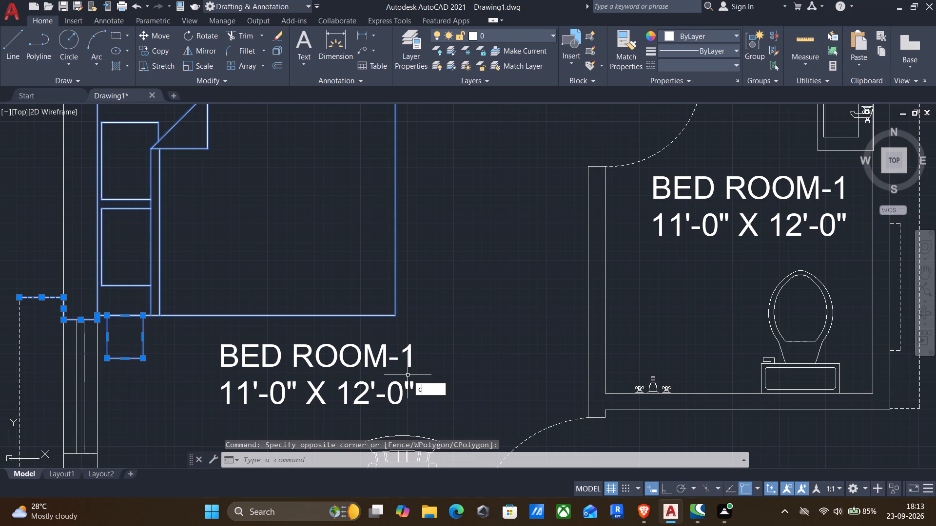
pyautogui.press('Return')
pyautogui.moveTo(288, 263); pyautogui.dragTo(322, 432, button='middle')
pyautogui.scroll(-2, 233, 369)
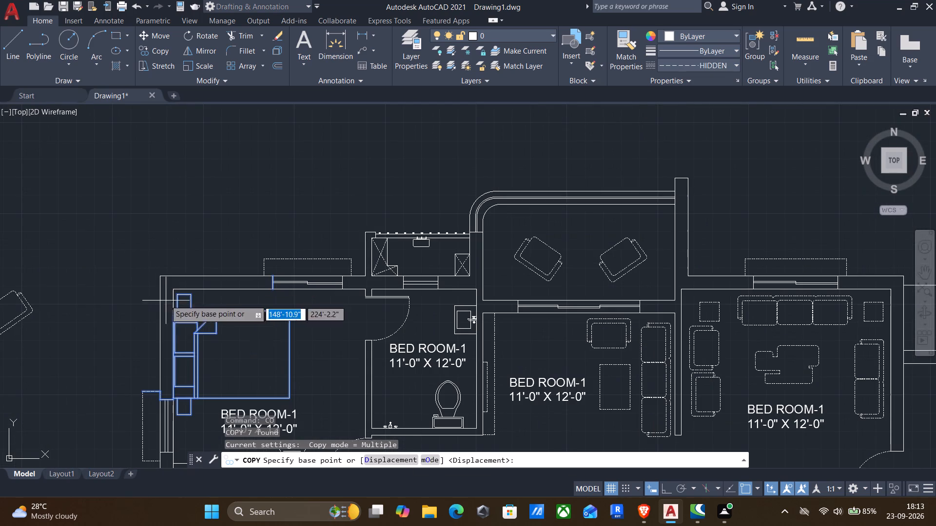
pyautogui.moveTo(172, 355); pyautogui.dragTo(195, 345)
pyautogui.scroll(-3, 354, 295)
pyautogui.moveTo(488, 299); pyautogui.dragTo(261, 261, button='middle')
pyautogui.scroll(1, 326, 224)
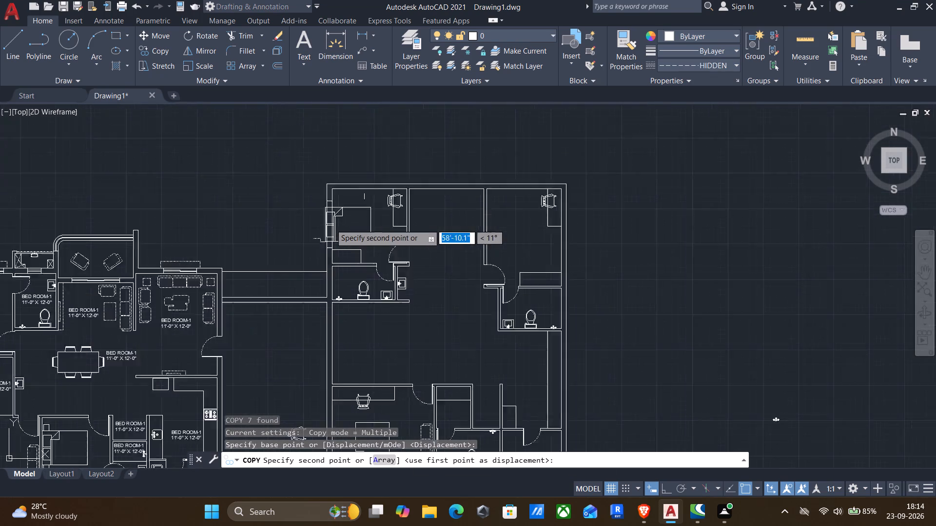
pyautogui.scroll(3, 333, 223)
pyautogui.scroll(-1, 354, 209)
pyautogui.moveTo(347, 218); pyautogui.dragTo(351, 262, button='middle')
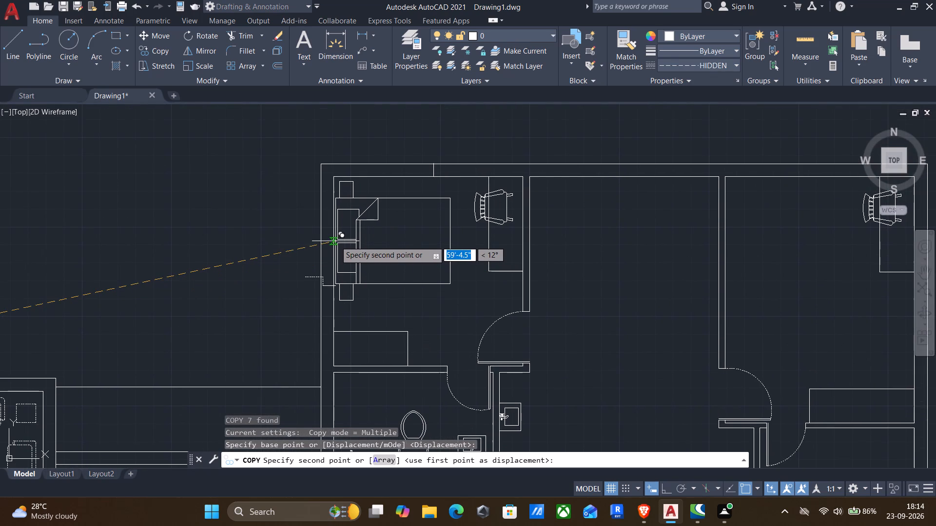
pyautogui.click(335, 241)
pyautogui.press('Escape')
# Delete the stray window pieces copied with the bed: the dashed line outside the left wall and the short lines across the left and top walls.
pyautogui.scroll(3, 321, 290)
pyautogui.moveTo(245, 220); pyautogui.dragTo(281, 254)
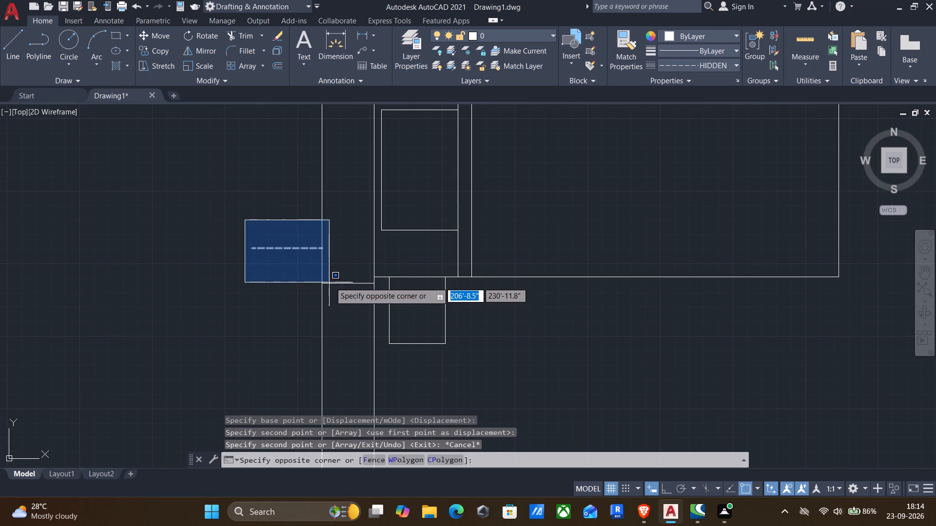
pyautogui.moveTo(331, 281); pyautogui.dragTo(344, 297)
pyautogui.press('Delete')
pyautogui.moveTo(358, 321); pyautogui.dragTo(358, 316)
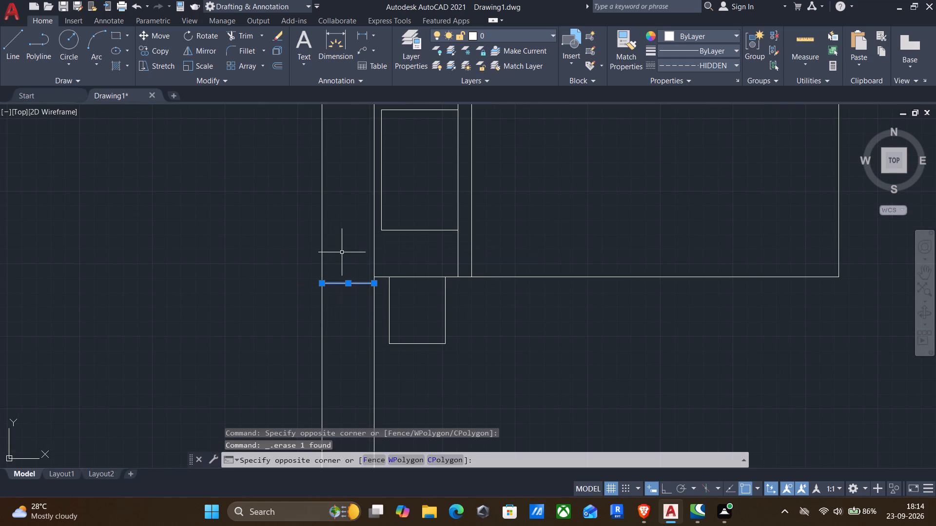
pyautogui.click(342, 252)
pyautogui.press('Delete')
pyautogui.scroll(-4, 342, 256)
pyautogui.scroll(4, 409, 179)
pyautogui.click(442, 250)
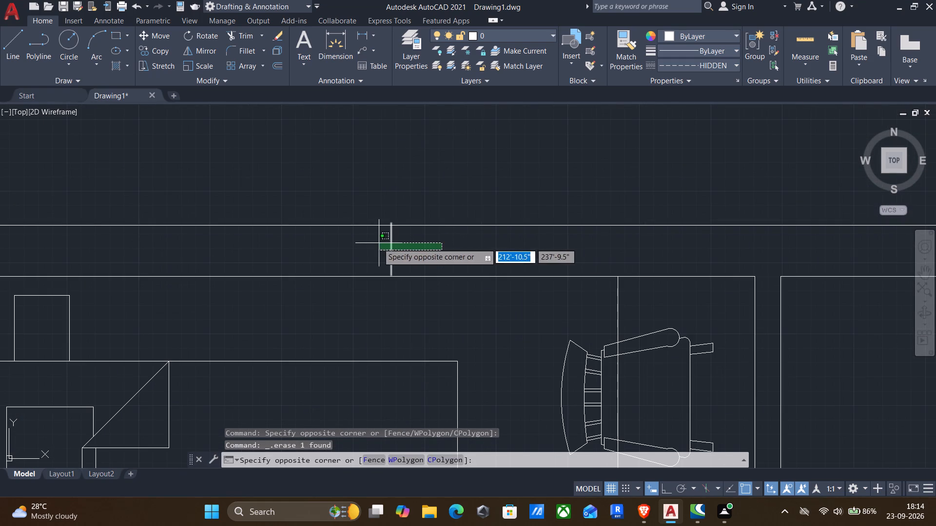
pyautogui.click(376, 243)
pyautogui.press('Delete')
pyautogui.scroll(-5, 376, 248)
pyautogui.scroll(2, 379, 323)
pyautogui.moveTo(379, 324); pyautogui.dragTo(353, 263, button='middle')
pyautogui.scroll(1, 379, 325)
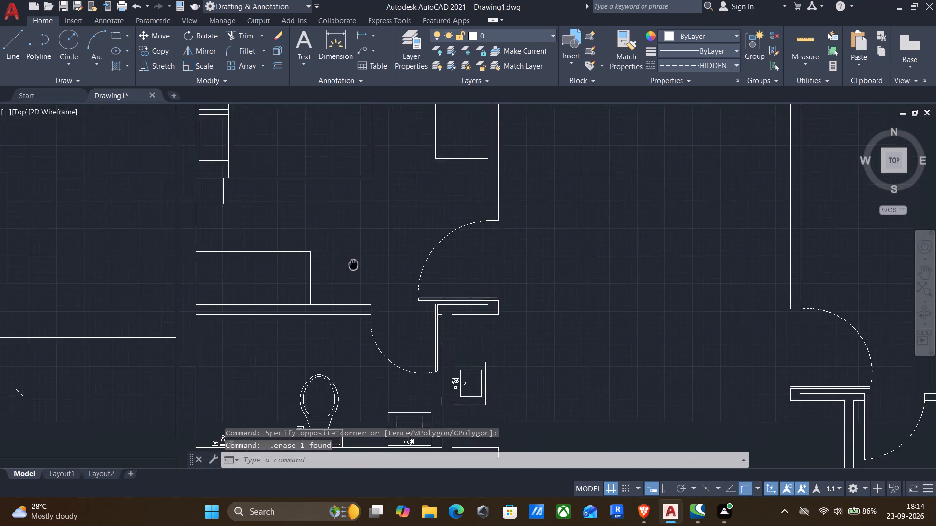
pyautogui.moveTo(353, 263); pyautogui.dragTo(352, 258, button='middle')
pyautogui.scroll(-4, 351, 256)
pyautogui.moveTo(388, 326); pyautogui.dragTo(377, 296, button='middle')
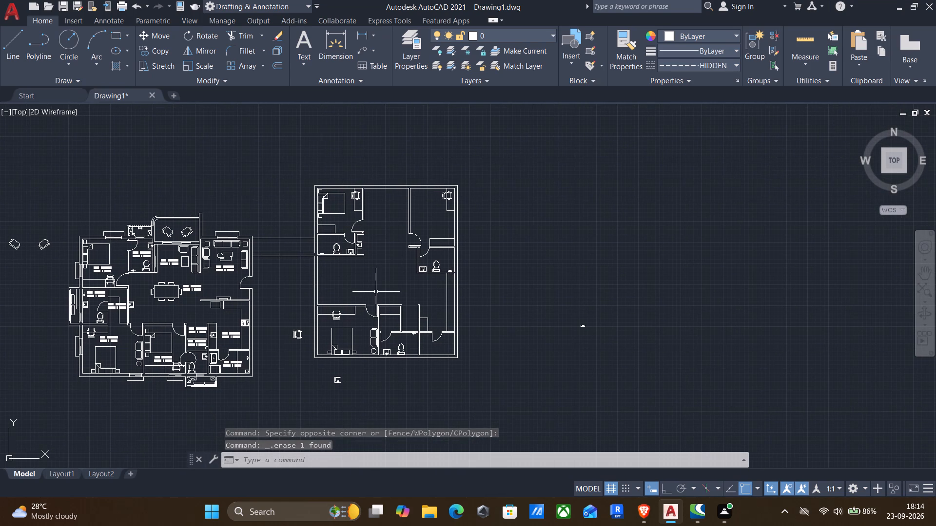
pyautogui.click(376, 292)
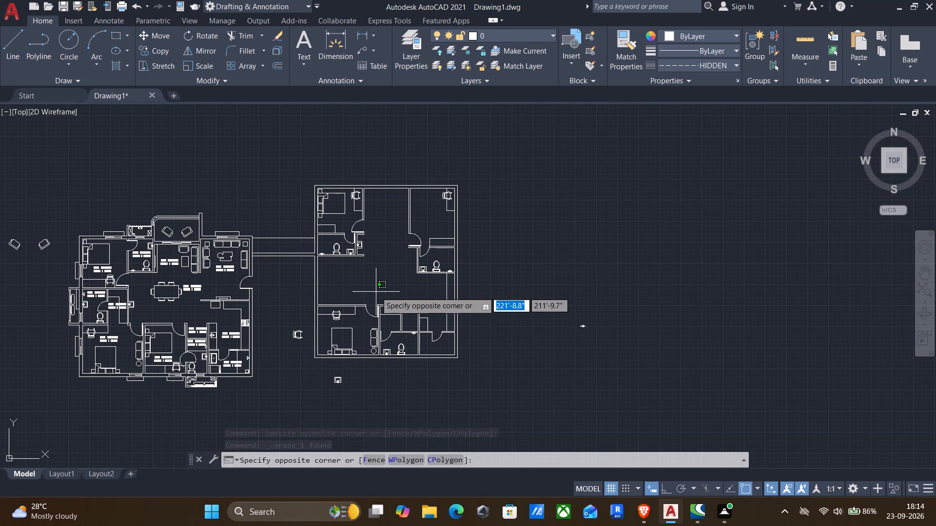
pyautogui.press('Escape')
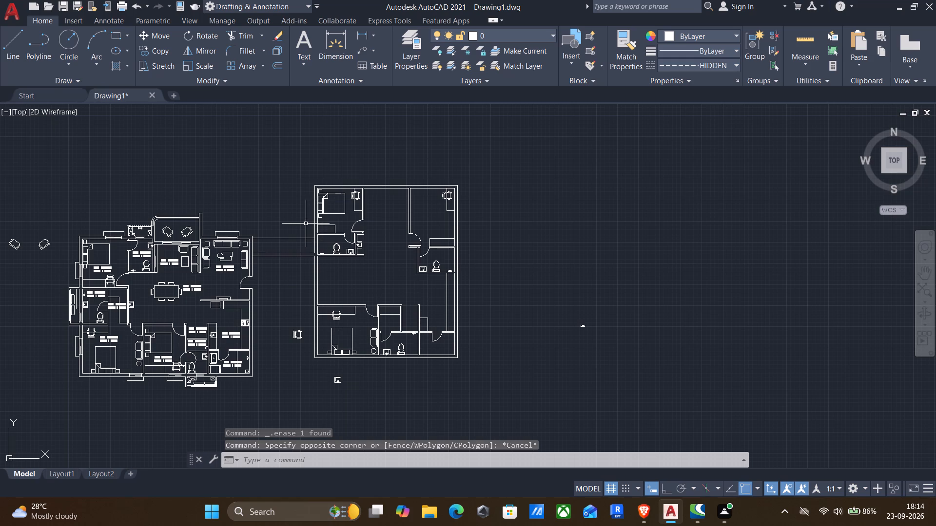
# Copy the bed and nightstands from the second plan's upper-left bedroom to the left partition wall of its upper-right bedroom.
pyautogui.scroll(3, 296, 201)
pyautogui.click(310, 127)
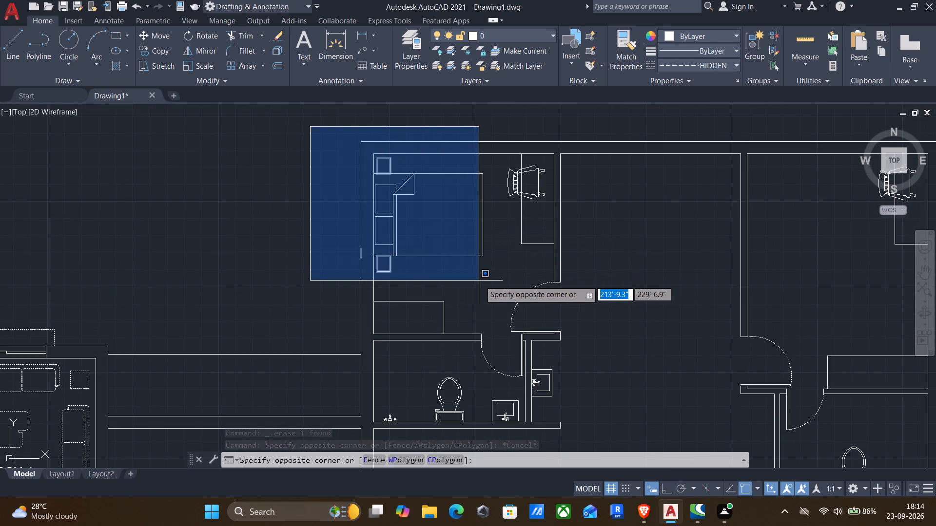
pyautogui.click(491, 284)
pyautogui.write('co')
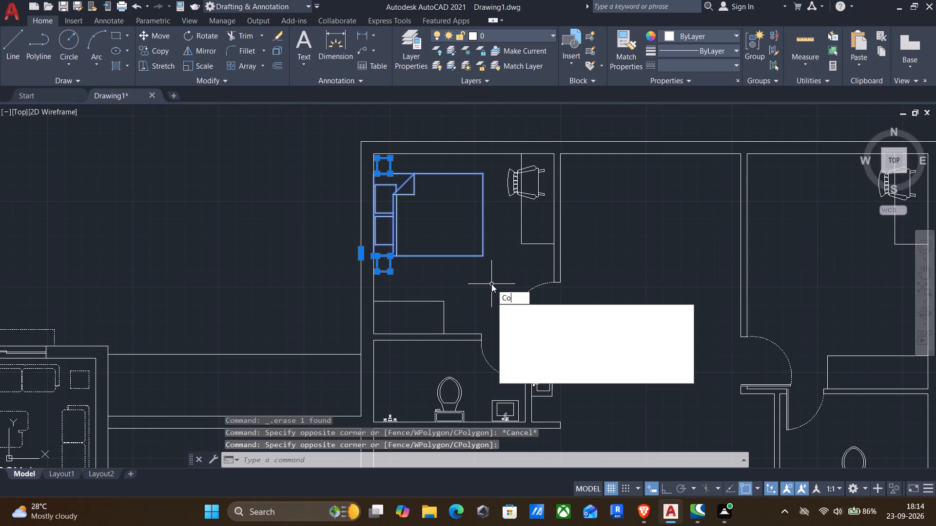
pyautogui.press('Return')
pyautogui.moveTo(371, 216); pyautogui.dragTo(386, 227)
pyautogui.scroll(-3, 411, 253)
pyautogui.moveTo(486, 263); pyautogui.dragTo(455, 263, button='middle')
pyautogui.scroll(4, 478, 255)
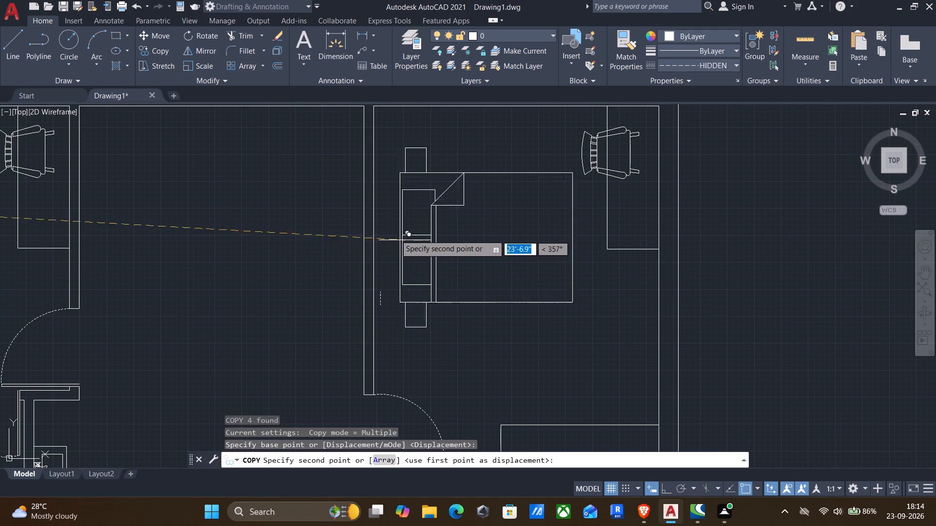
pyautogui.click(377, 211)
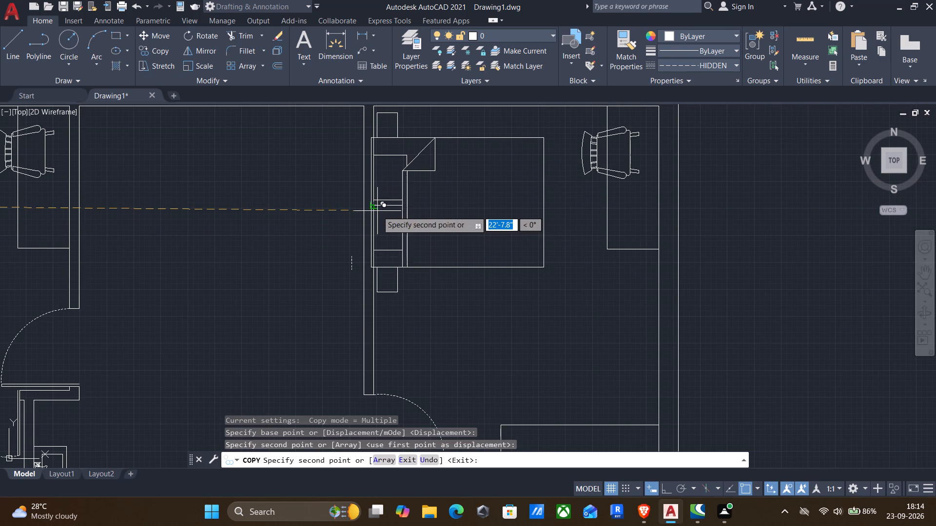
pyautogui.press('Escape')
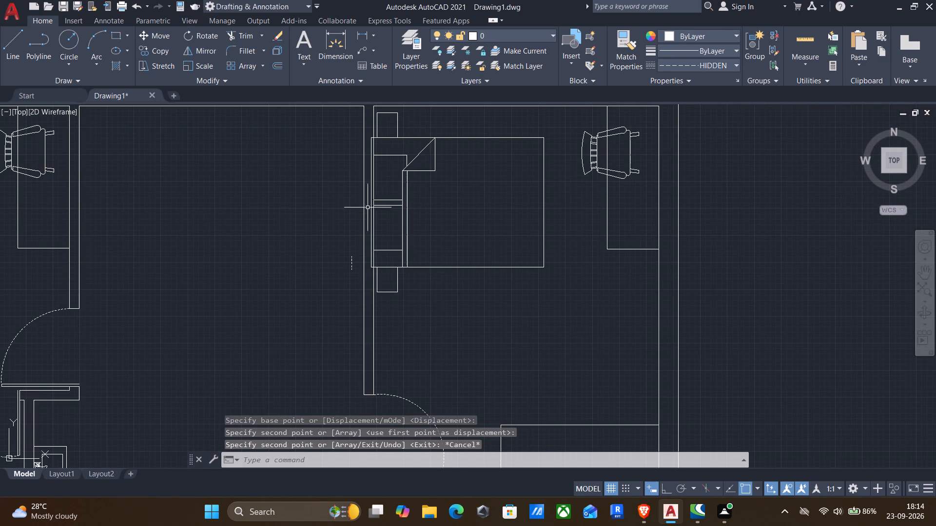
# Move the upper-right bedroom's bed and nightstands so the middle of the headboard sits flush against the inner face of the partition wall.
pyautogui.moveTo(331, 152); pyautogui.dragTo(334, 217, button='middle')
pyautogui.click(344, 161)
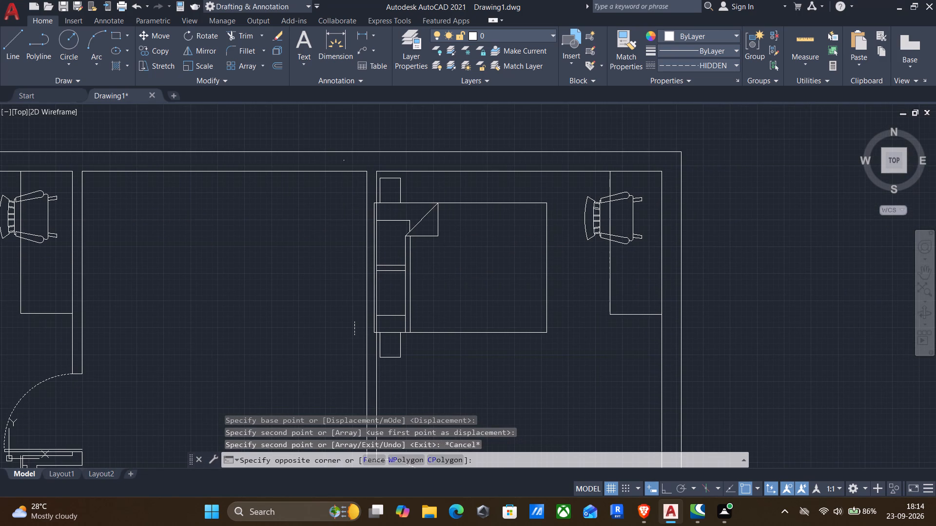
pyautogui.click(567, 394)
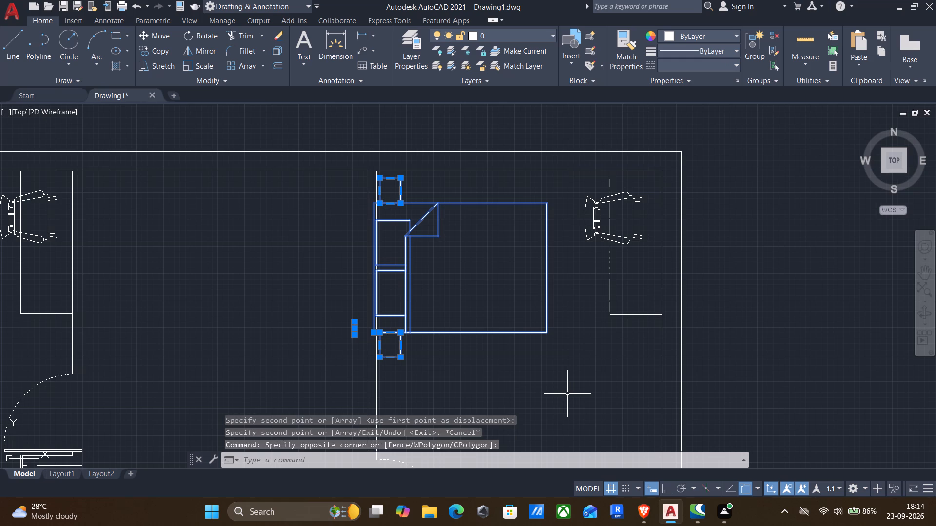
pyautogui.press('m')
pyautogui.press('Return')
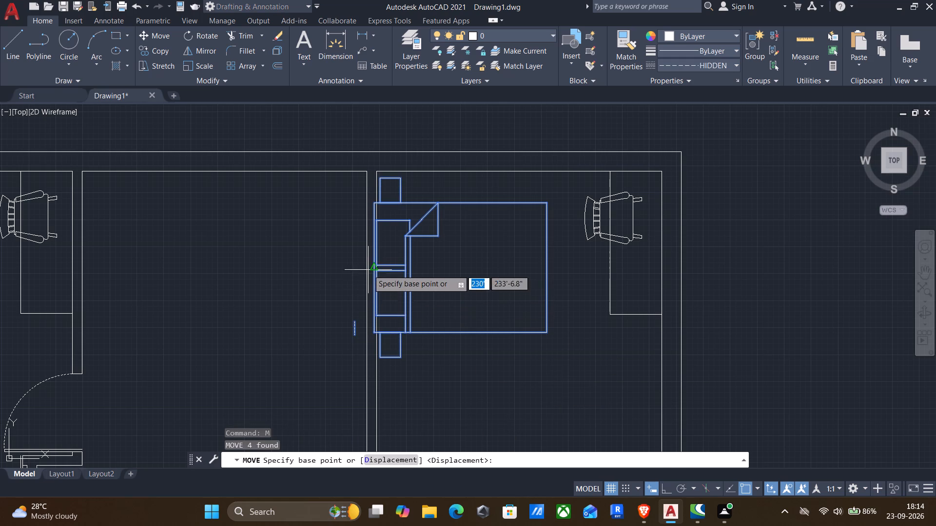
pyautogui.scroll(3, 368, 270)
pyautogui.click(381, 263)
pyautogui.click(390, 258)
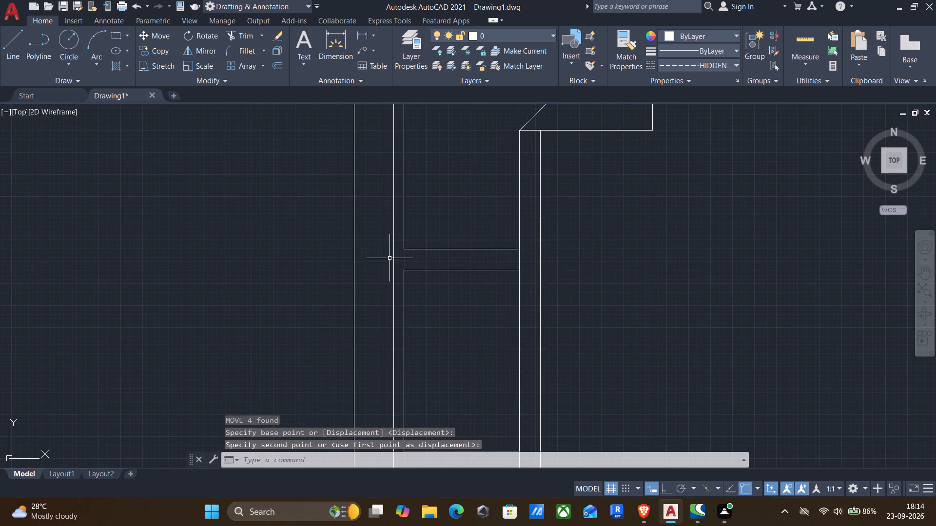
# Delete the stray short dashed line beside the upper-right bedroom's partition wall, on the central room side.
pyautogui.scroll(-4, 390, 258)
pyautogui.scroll(4, 390, 251)
pyautogui.scroll(-4, 391, 250)
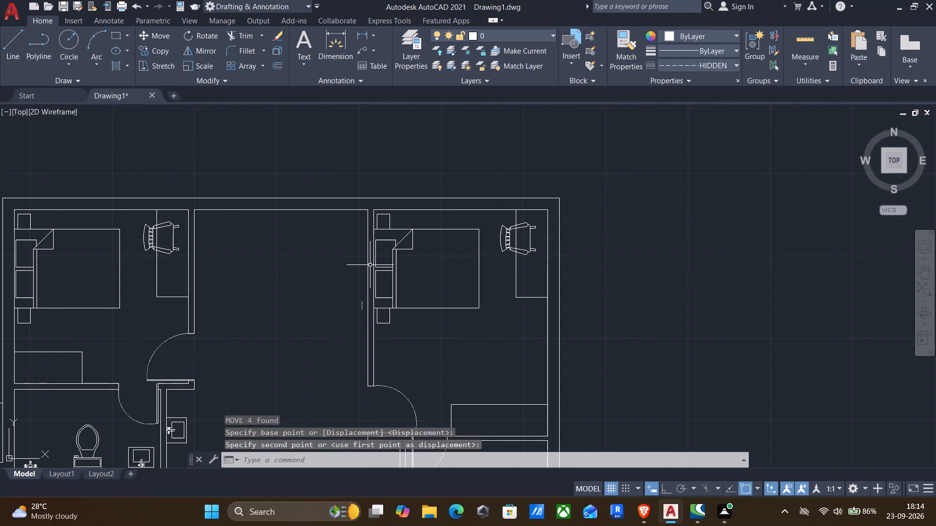
pyautogui.click(366, 319)
pyautogui.click(341, 285)
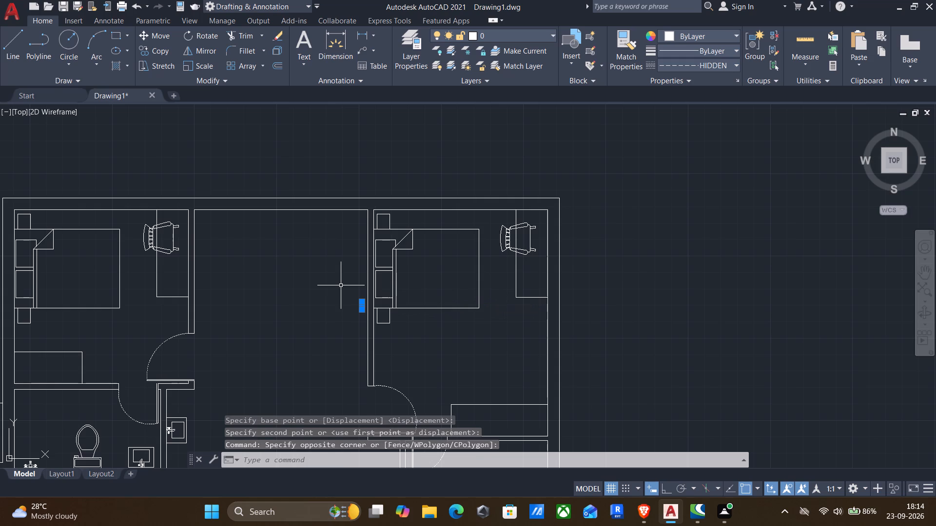
pyautogui.press('Delete')
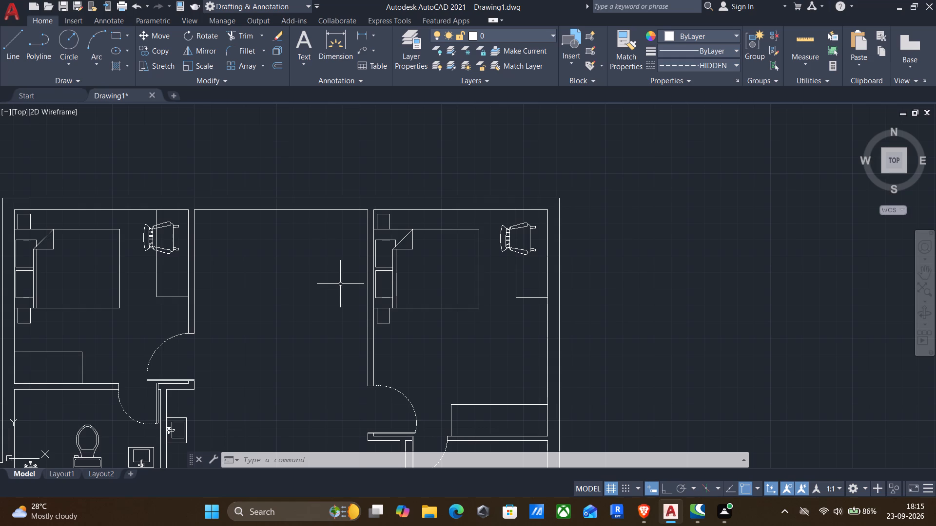
# Copy the dining table with its six chairs from the furnished plan into the second plan's central hall, above the lower rooms, and finish copying.
pyautogui.scroll(-2, 288, 331)
pyautogui.middleClick(288, 332)
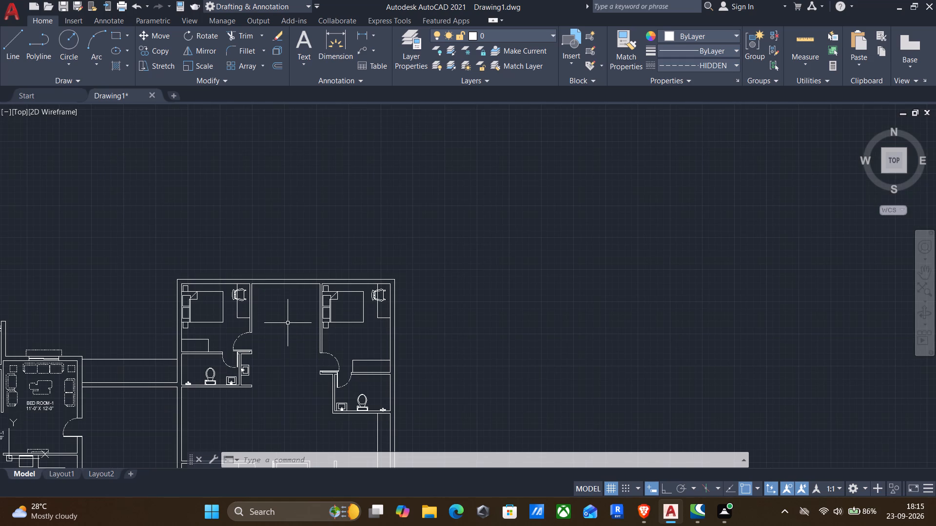
pyautogui.moveTo(259, 337); pyautogui.dragTo(462, 170, button='middle')
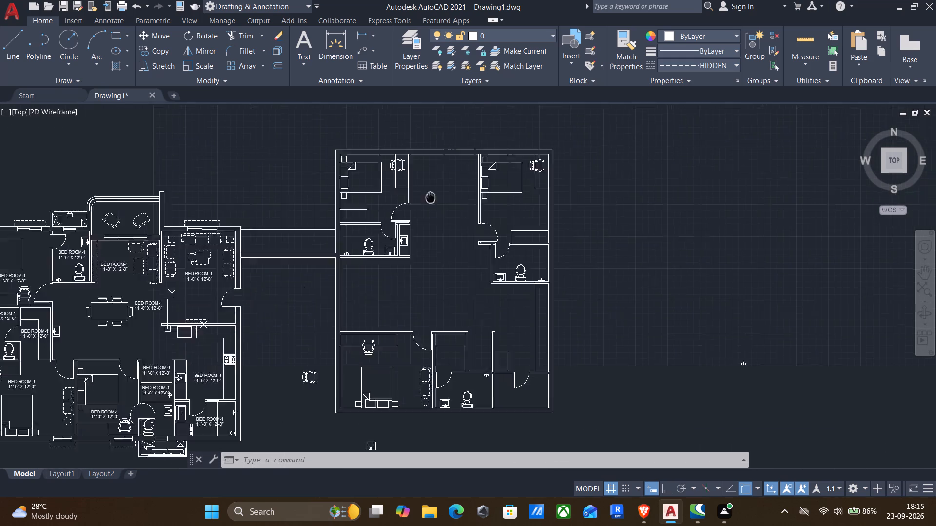
pyautogui.moveTo(462, 170); pyautogui.dragTo(507, 124, button='middle')
pyautogui.scroll(-1, 505, 143)
pyautogui.moveTo(364, 281); pyautogui.dragTo(484, 316, button='middle')
pyautogui.scroll(2, 451, 245)
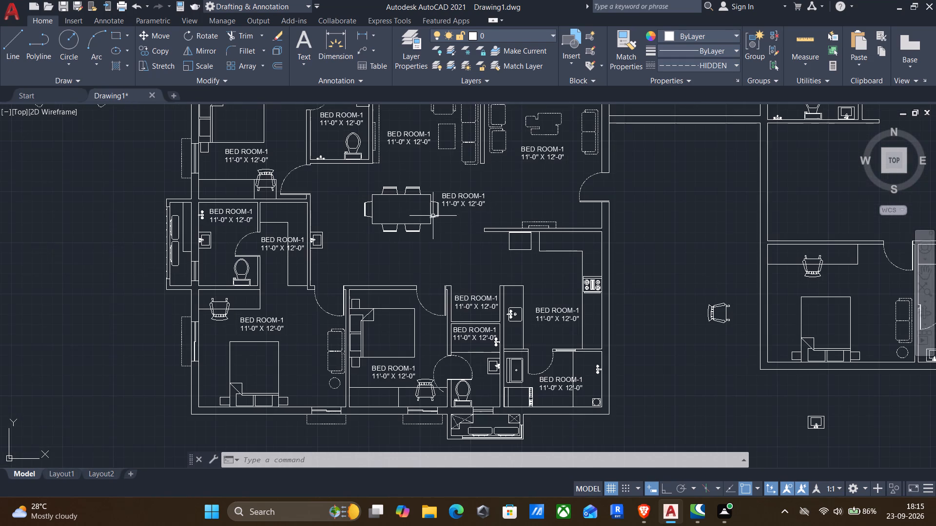
pyautogui.click(349, 179)
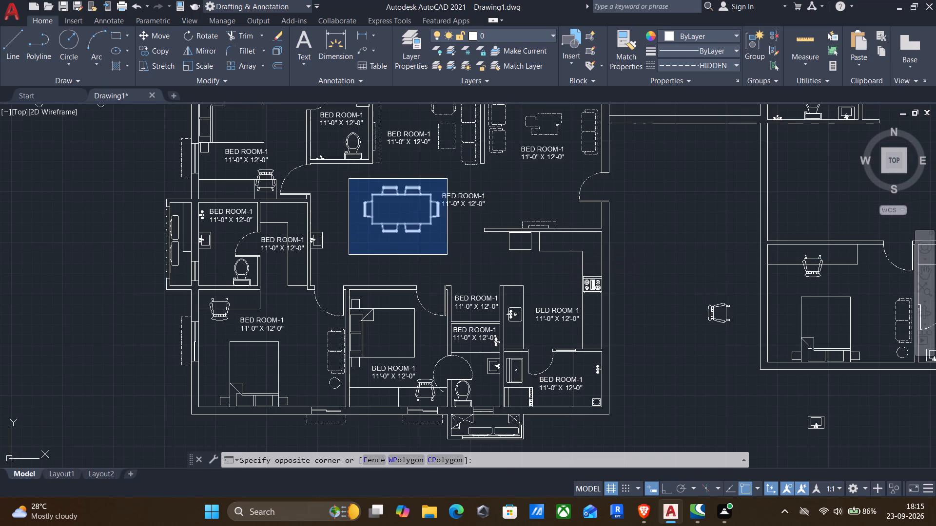
pyautogui.click(447, 255)
pyautogui.press('c')
pyautogui.press('o')
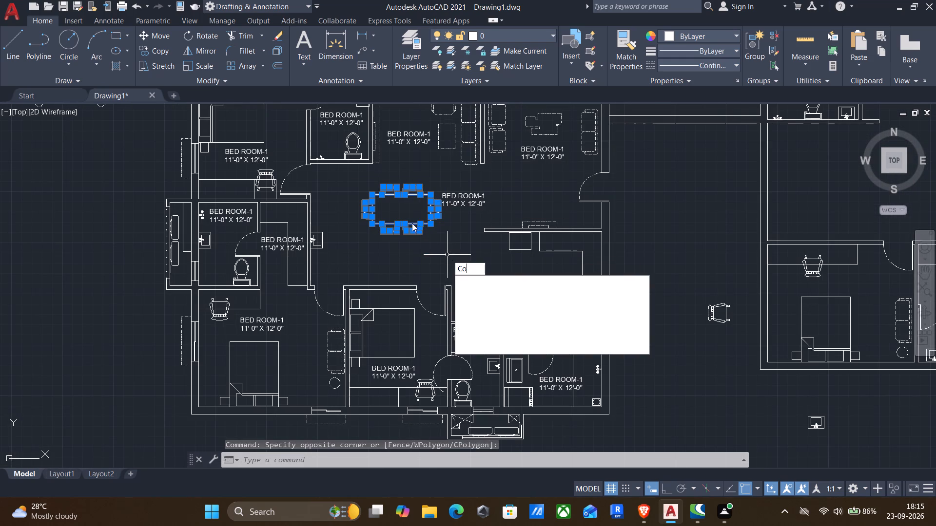
pyautogui.press('Return')
pyautogui.moveTo(370, 193); pyautogui.dragTo(373, 199)
pyautogui.scroll(-2, 399, 226)
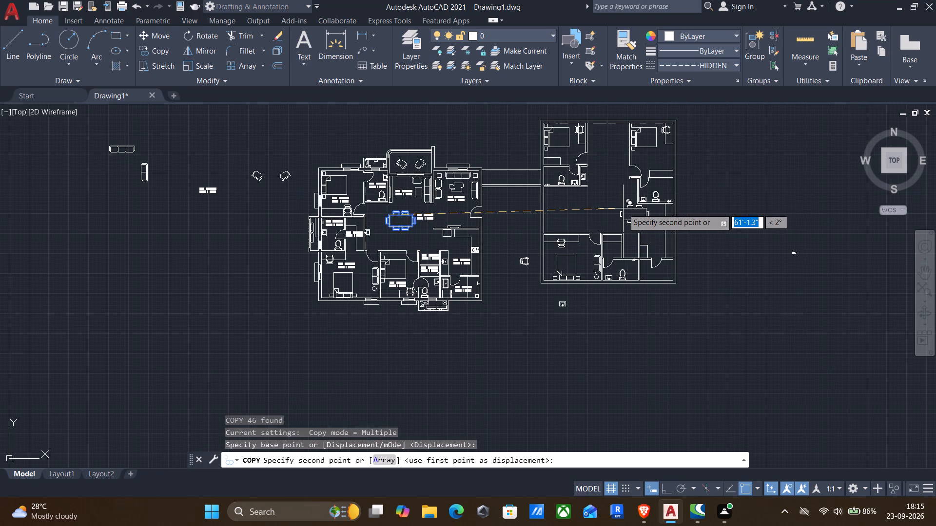
pyautogui.scroll(2, 623, 208)
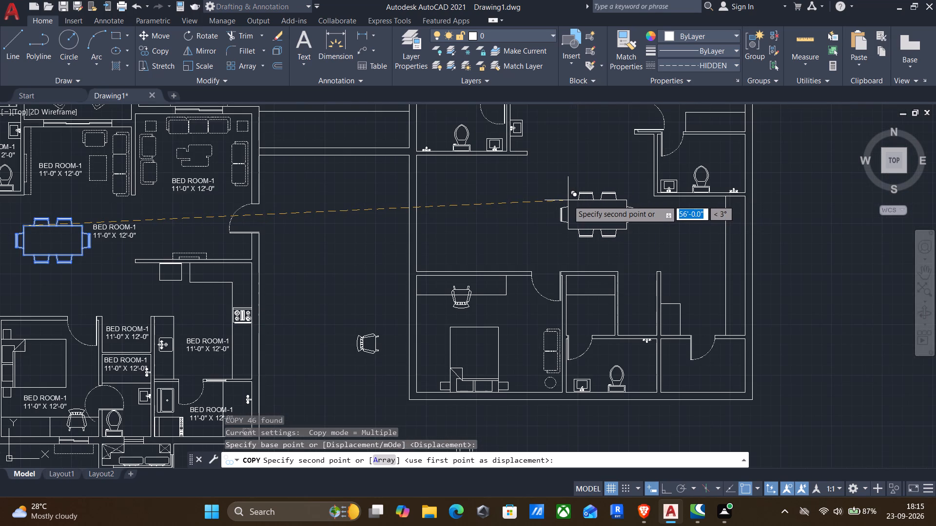
pyautogui.click(568, 200)
pyautogui.press('Return')
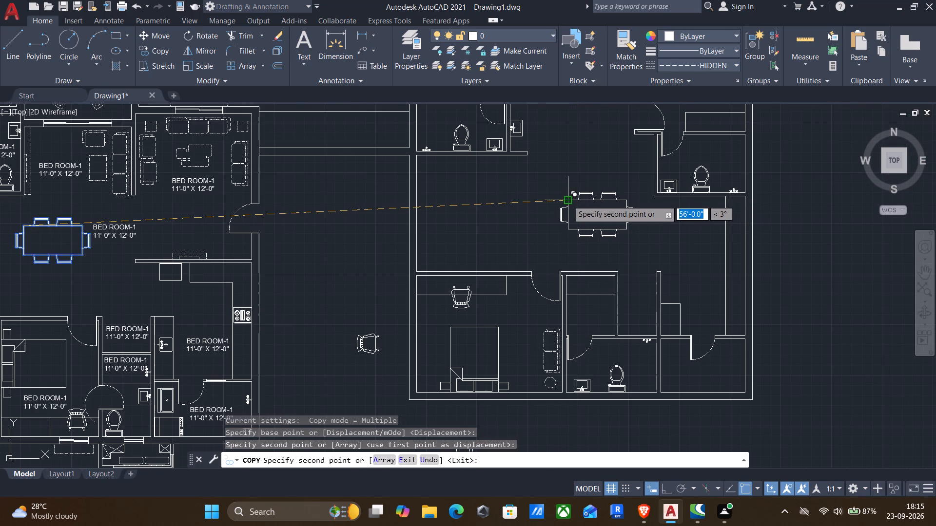
# Copy the three-seat and two-seat sofas from the furnished plan's upper-right living room into the empty space above the plans.
pyautogui.scroll(-1, 560, 247)
pyautogui.moveTo(528, 241); pyautogui.dragTo(545, 249, button='middle')
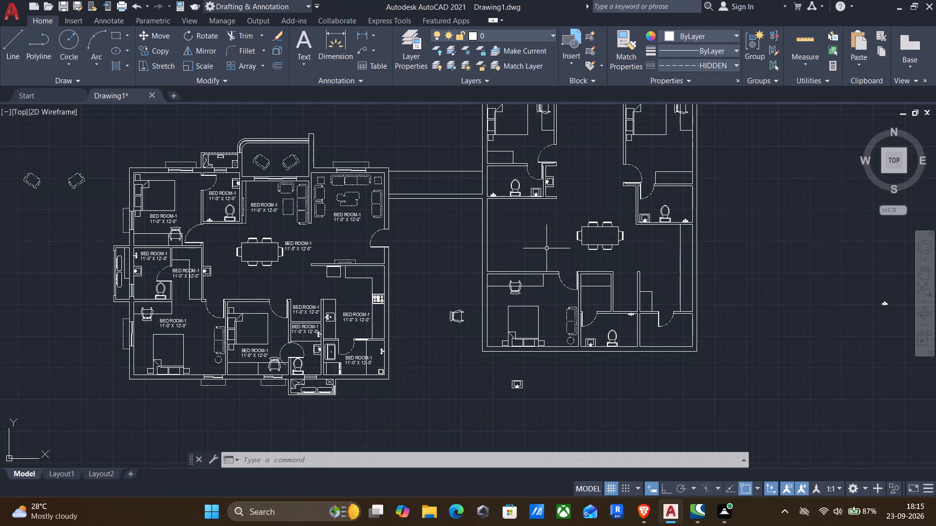
pyautogui.moveTo(521, 259); pyautogui.dragTo(526, 313, button='middle')
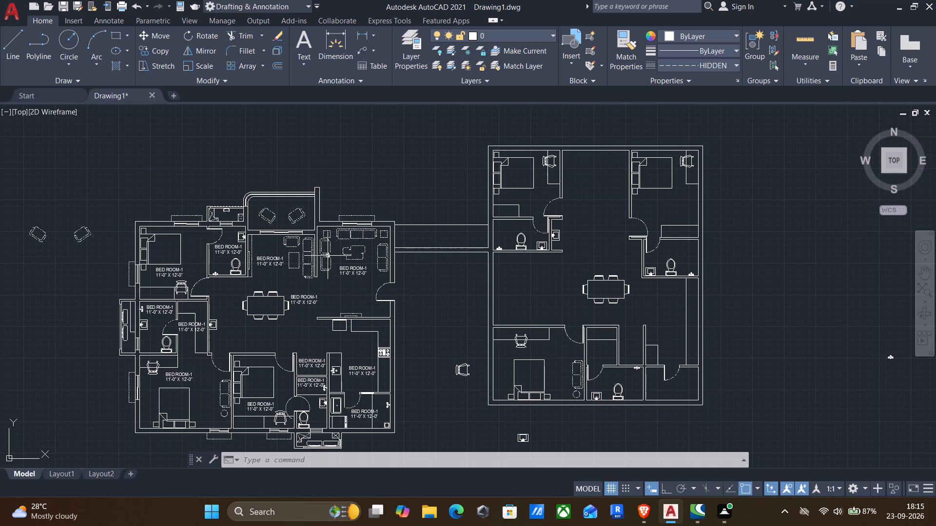
pyautogui.scroll(2, 330, 243)
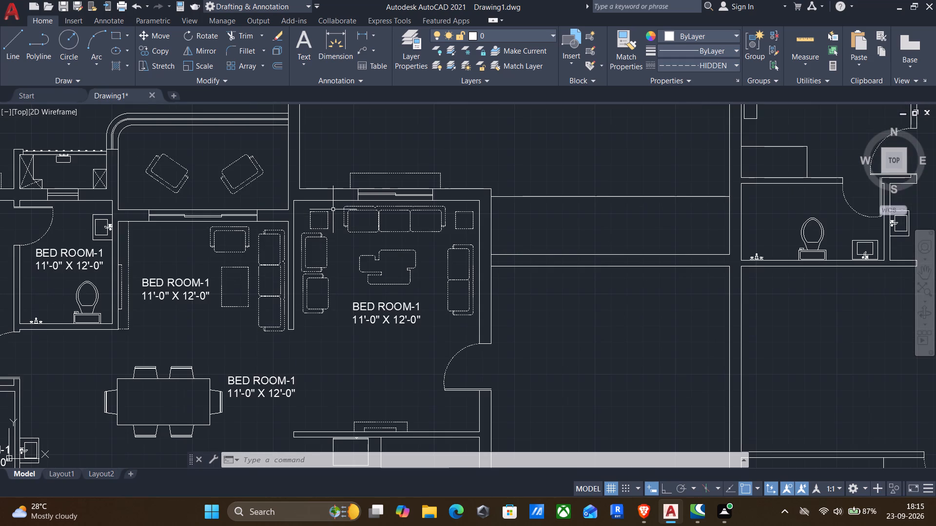
pyautogui.click(335, 201)
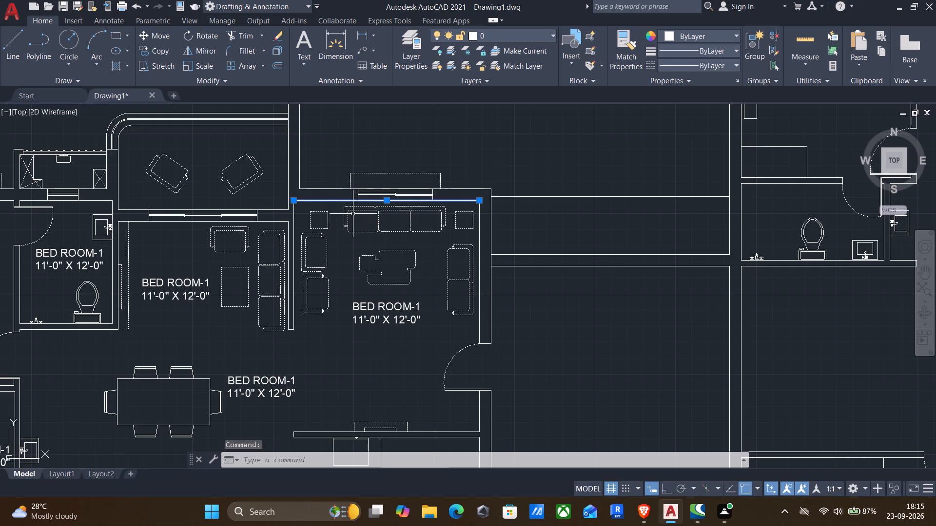
pyautogui.press('Escape')
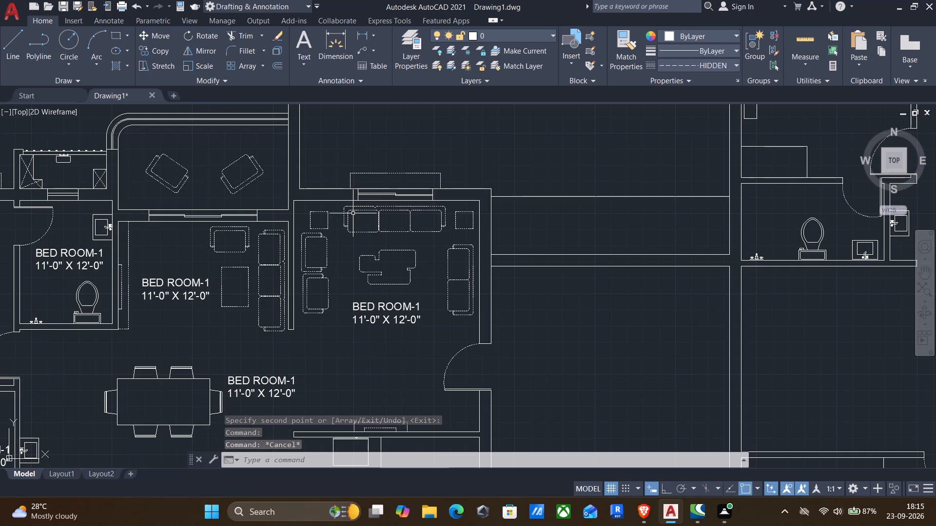
pyautogui.click(436, 241)
pyautogui.click(478, 332)
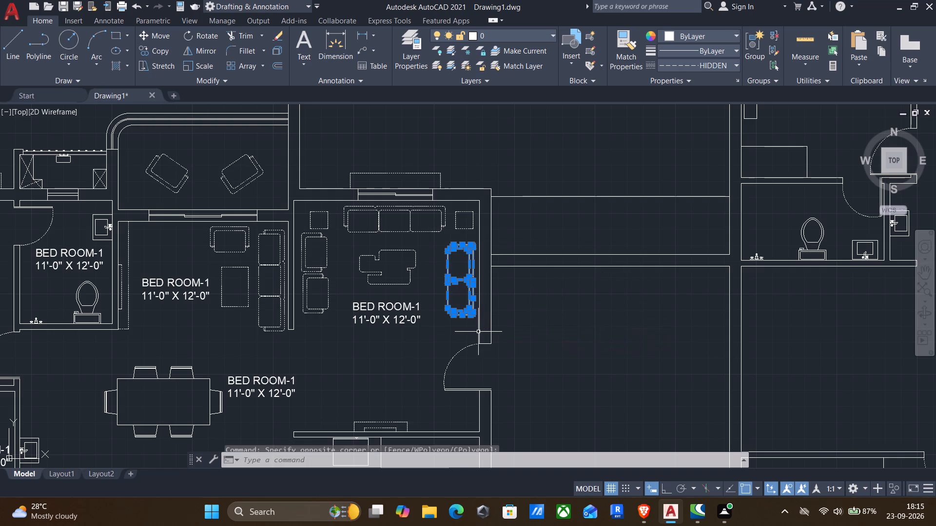
pyautogui.scroll(1, 336, 205)
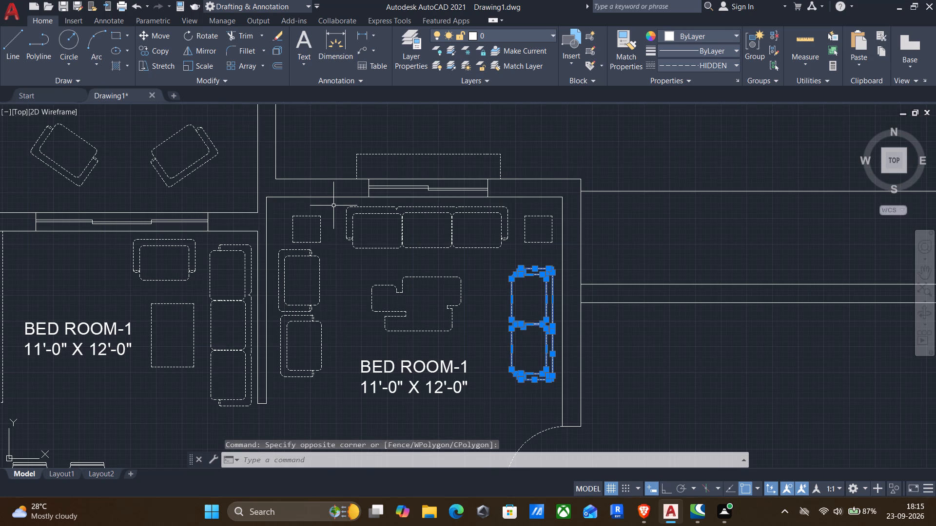
pyautogui.scroll(1, 335, 202)
pyautogui.click(335, 202)
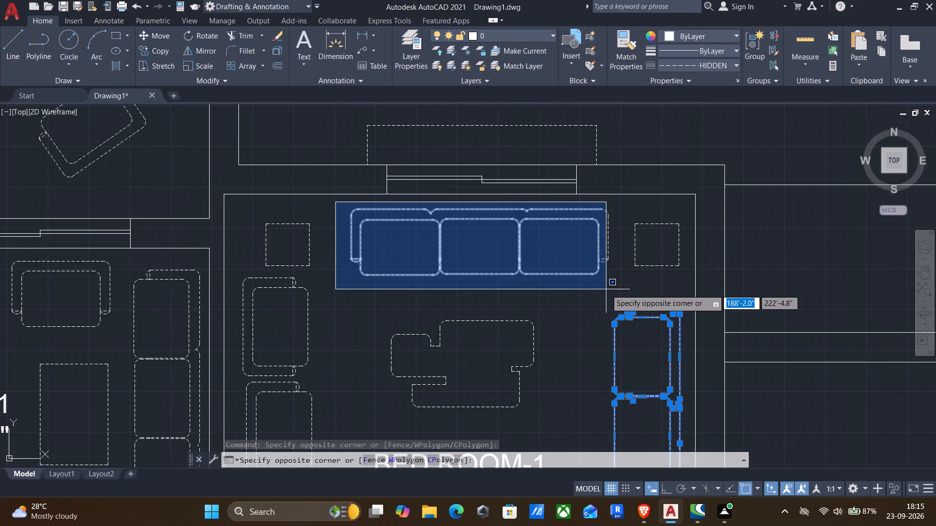
pyautogui.click(617, 289)
pyautogui.scroll(-2, 611, 292)
pyautogui.write('co')
pyautogui.press('Return')
pyautogui.moveTo(556, 295); pyautogui.dragTo(559, 292)
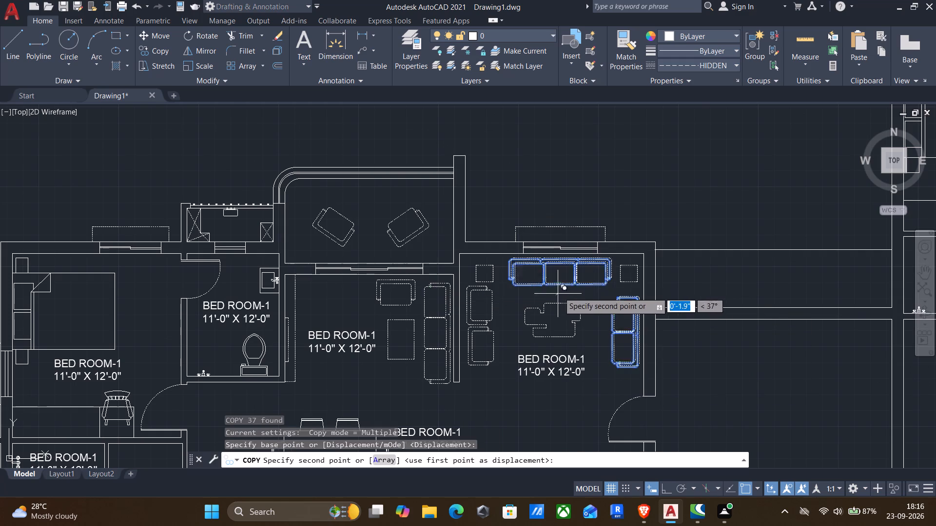
pyautogui.moveTo(559, 292); pyautogui.dragTo(567, 283)
pyautogui.moveTo(594, 197); pyautogui.dragTo(507, 416, button='middle')
pyautogui.scroll(-1, 533, 338)
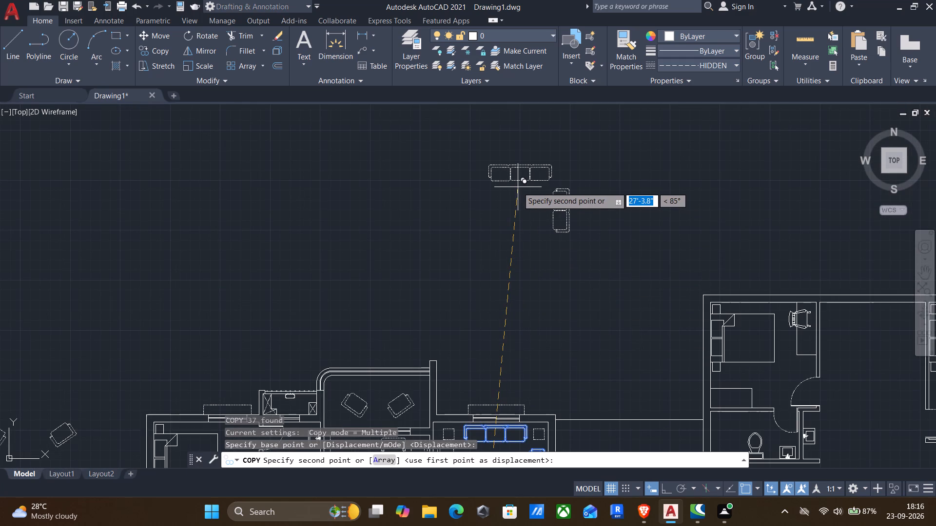
pyautogui.click(513, 188)
pyautogui.press('Escape')
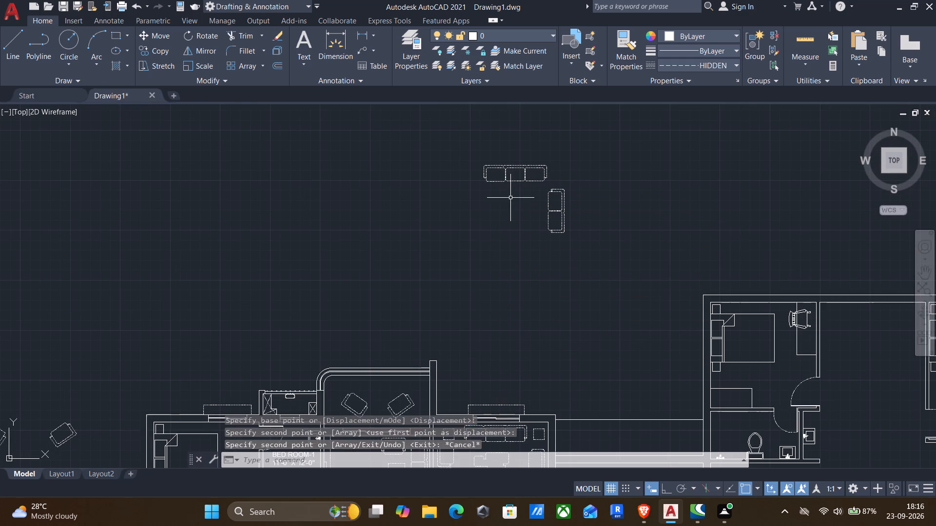
# Mirror the copied three-seat sofa across a horizontal line just above it, keeping the original.
pyautogui.press('m')
pyautogui.press('i')
pyautogui.press('Return')
pyautogui.moveTo(436, 146); pyautogui.dragTo(445, 146)
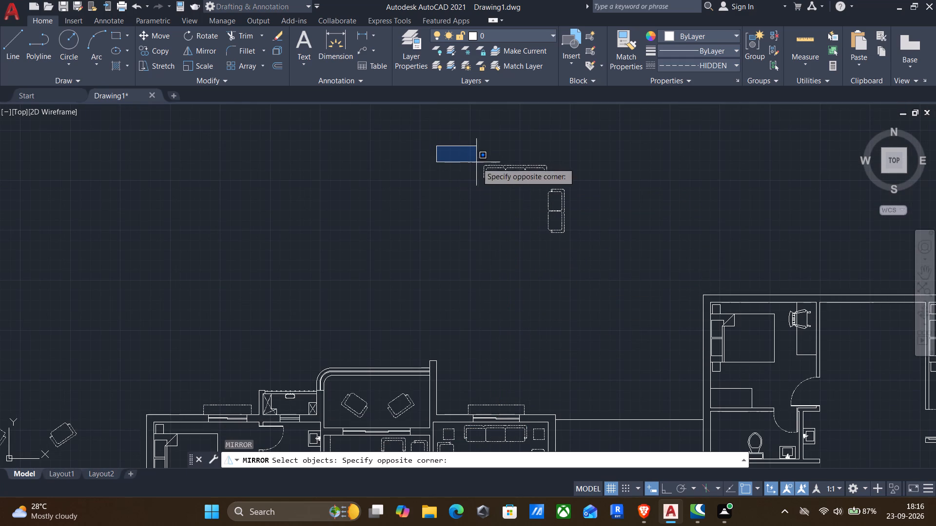
pyautogui.click(557, 184)
pyautogui.press('F8')
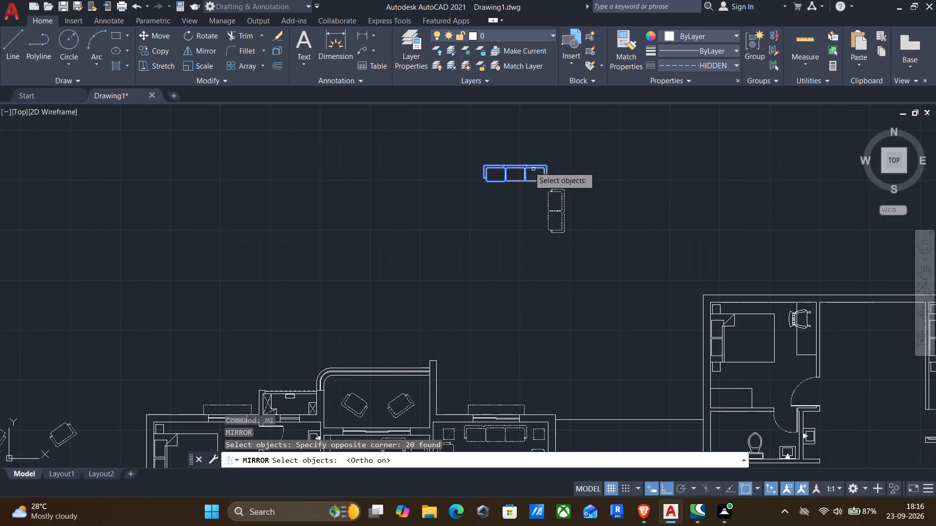
pyautogui.press('Return')
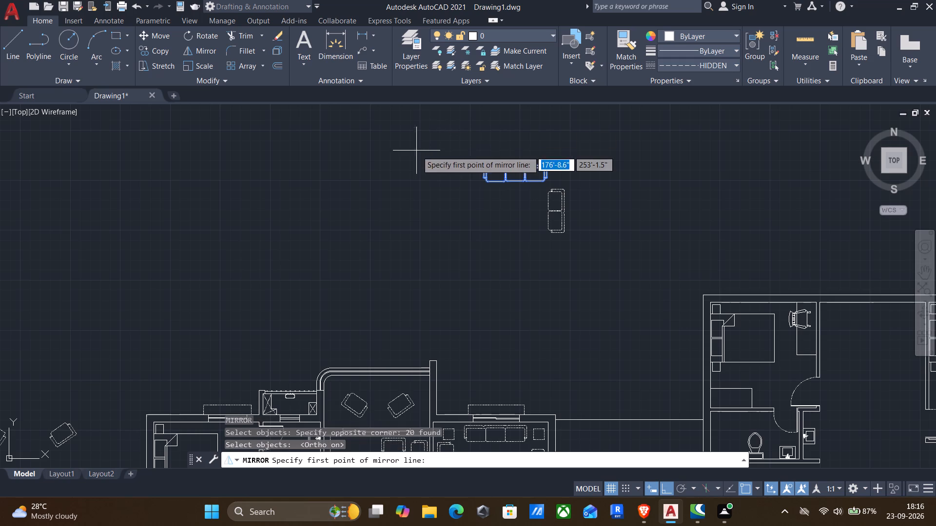
pyautogui.moveTo(424, 154); pyautogui.dragTo(451, 155)
pyautogui.click(595, 168)
pyautogui.press('Return')
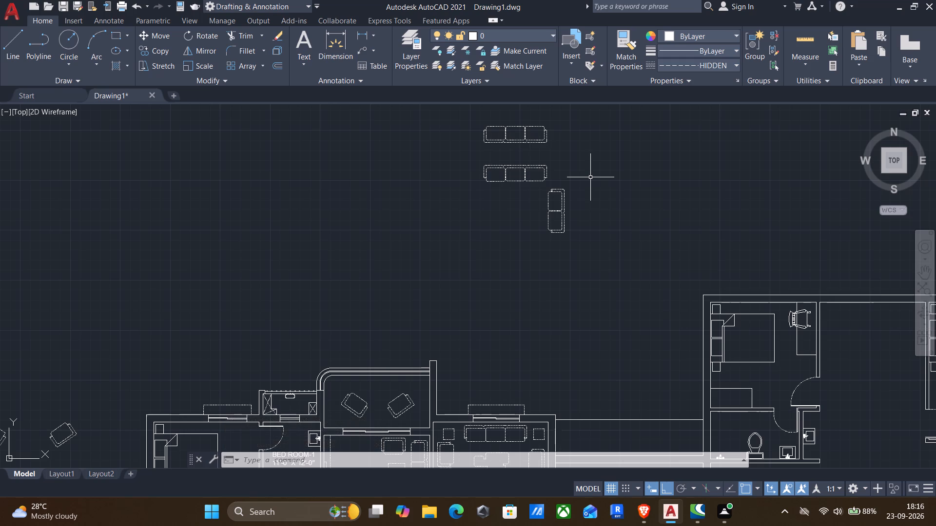
# Mirror the copied two-seat sofa across a vertical line on its backrest side, keeping the original.
pyautogui.scroll(2, 558, 210)
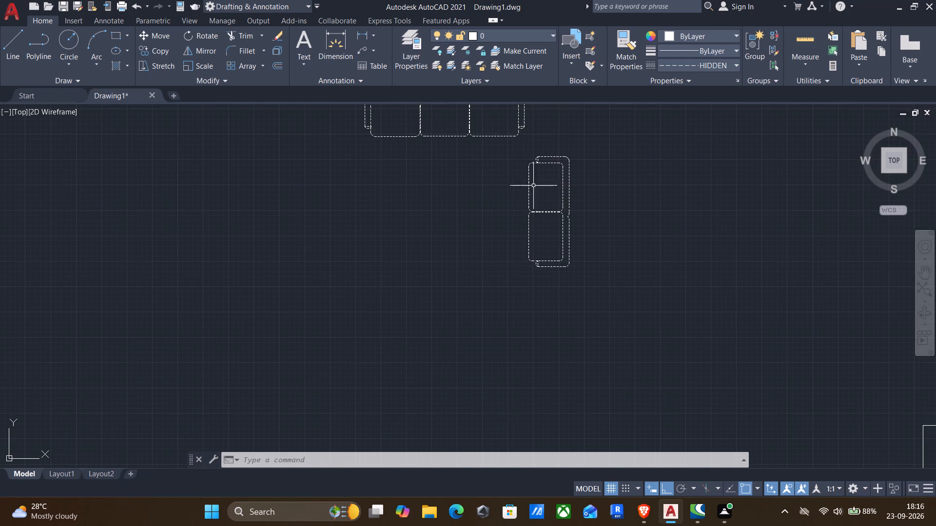
pyautogui.click(518, 143)
pyautogui.click(624, 290)
pyautogui.write('mi')
pyautogui.press('Return')
pyautogui.click(604, 146)
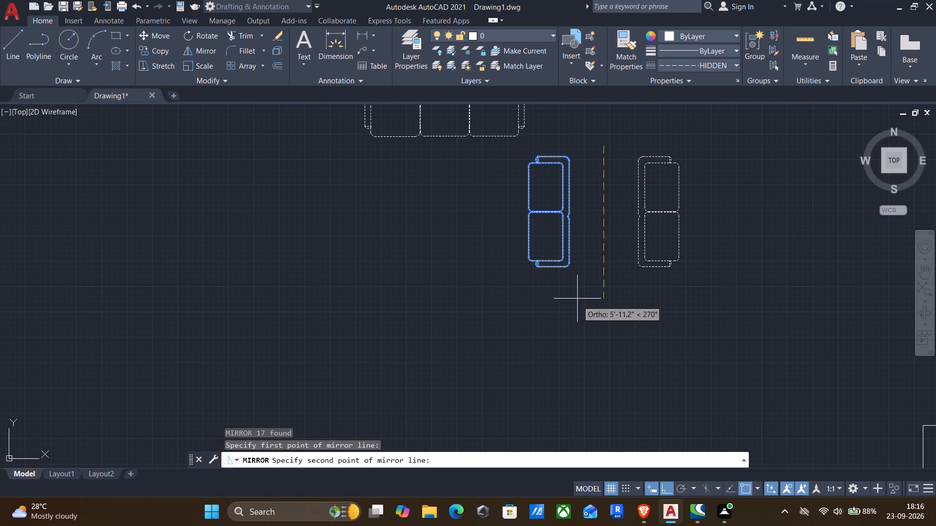
pyautogui.click(582, 316)
pyautogui.press('Return')
# Copy the two armchairs from the furnished plan's upper-right living room into the empty space below the copied two-seat sofas.
pyautogui.scroll(-1, 588, 317)
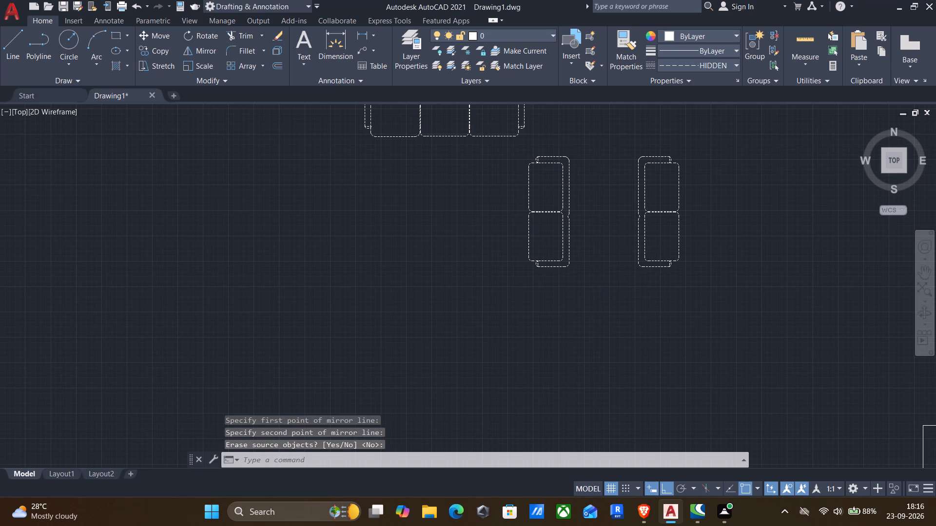
pyautogui.scroll(-2, 539, 274)
pyautogui.moveTo(427, 271); pyautogui.dragTo(476, 204, button='middle')
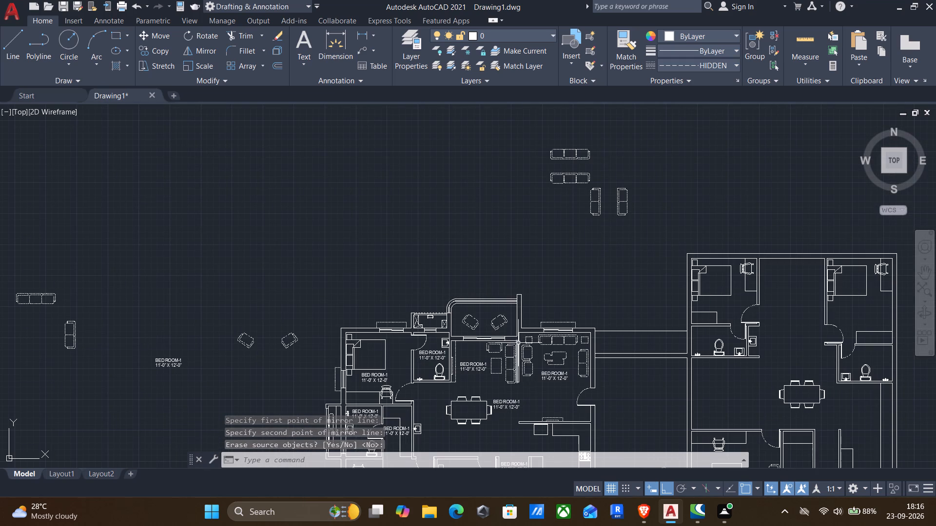
pyautogui.scroll(3, 532, 376)
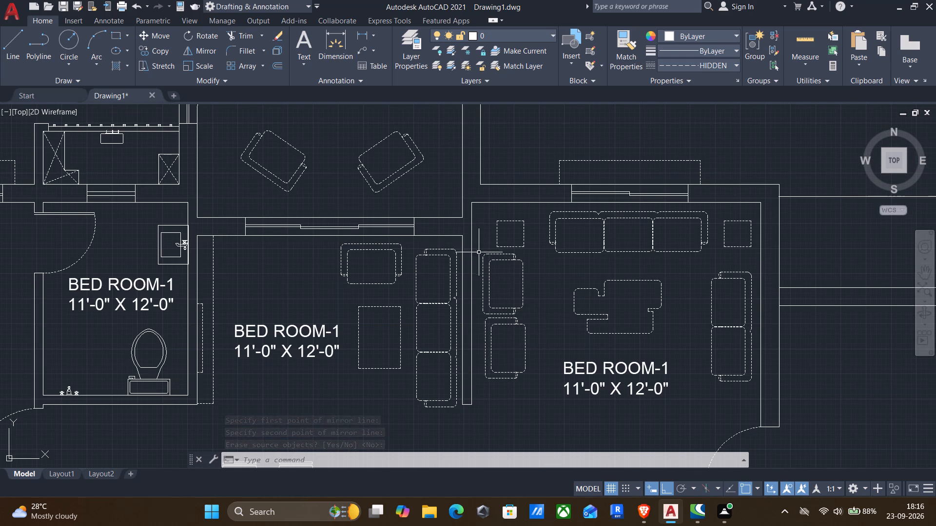
pyautogui.click(478, 242)
pyautogui.click(532, 396)
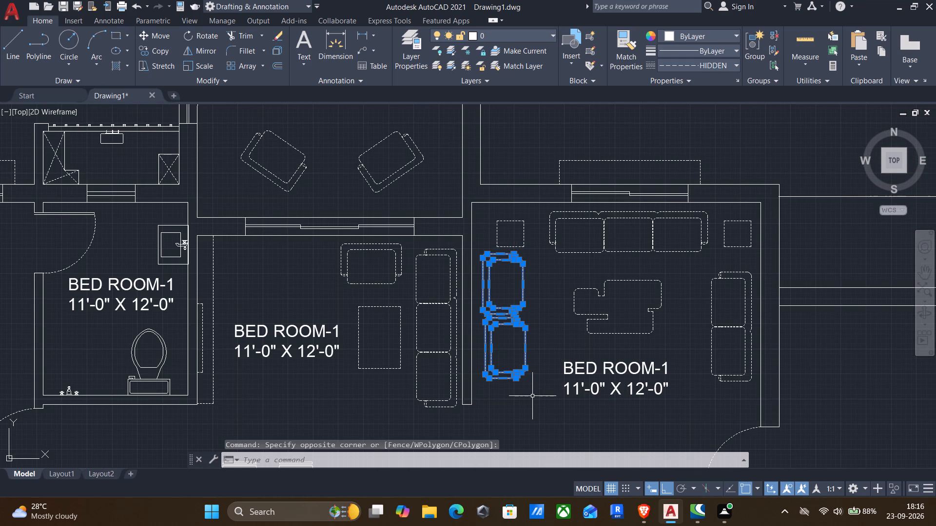
pyautogui.press('c')
pyautogui.press('o')
pyautogui.press('Return')
pyautogui.moveTo(495, 309); pyautogui.dragTo(548, 265)
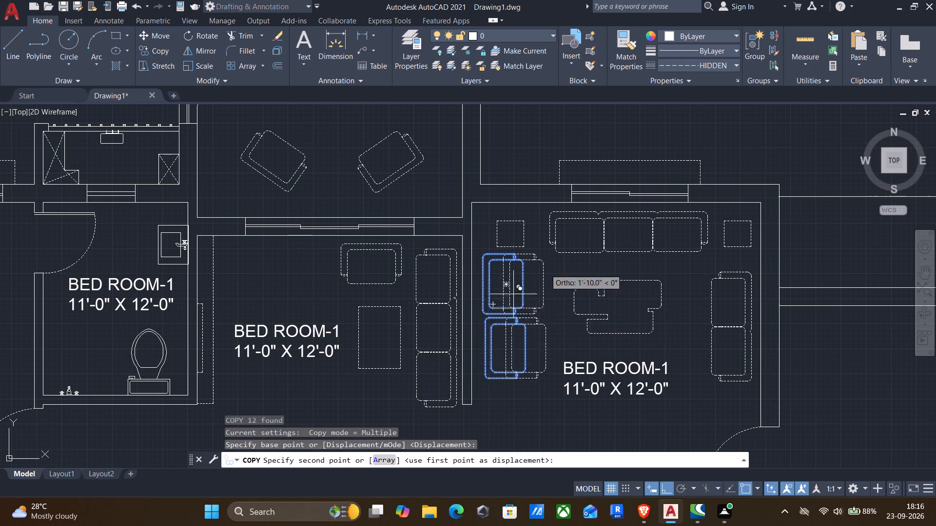
pyautogui.scroll(-2, 585, 236)
pyautogui.press('F8')
pyautogui.moveTo(647, 165); pyautogui.dragTo(522, 355, button='middle')
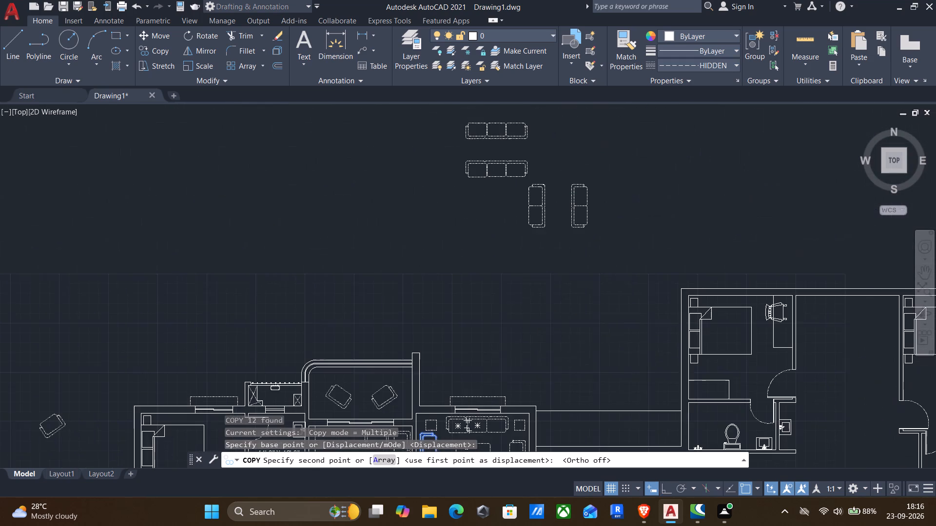
pyautogui.click(540, 270)
pyautogui.press('Return')
# Mirror the copied pair of armchairs across a vertical line on their backrest side, keeping the originals.
pyautogui.click(521, 245)
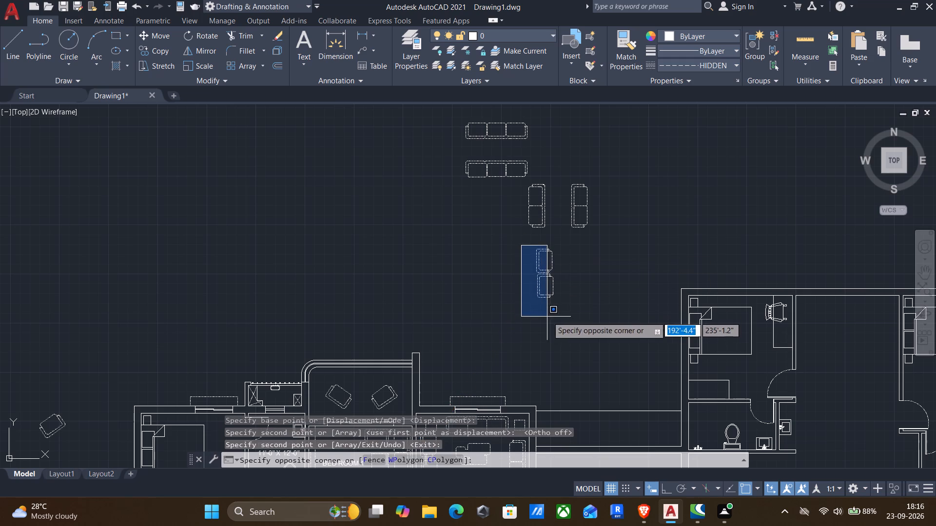
pyautogui.click(565, 318)
pyautogui.write('mi')
pyautogui.press('Return')
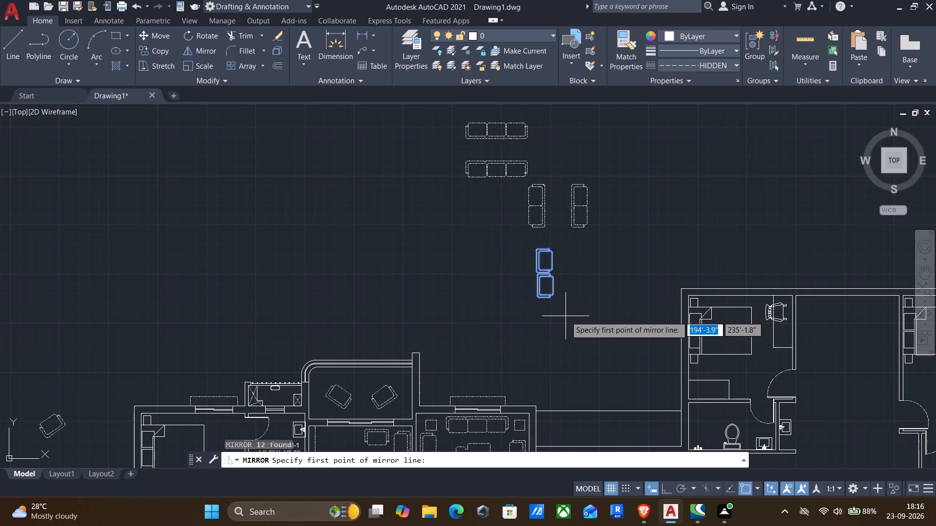
pyautogui.press('F8')
pyautogui.click(524, 238)
pyautogui.click(526, 337)
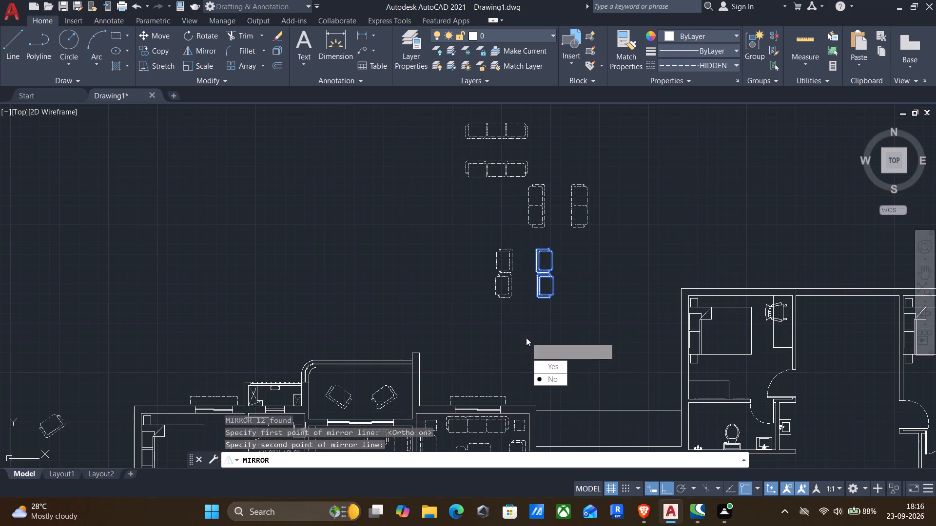
pyautogui.press('Return')
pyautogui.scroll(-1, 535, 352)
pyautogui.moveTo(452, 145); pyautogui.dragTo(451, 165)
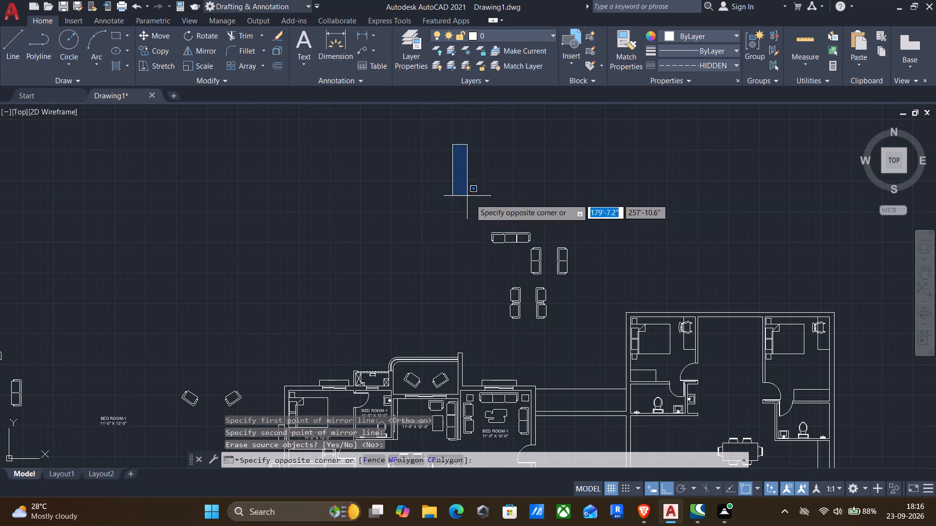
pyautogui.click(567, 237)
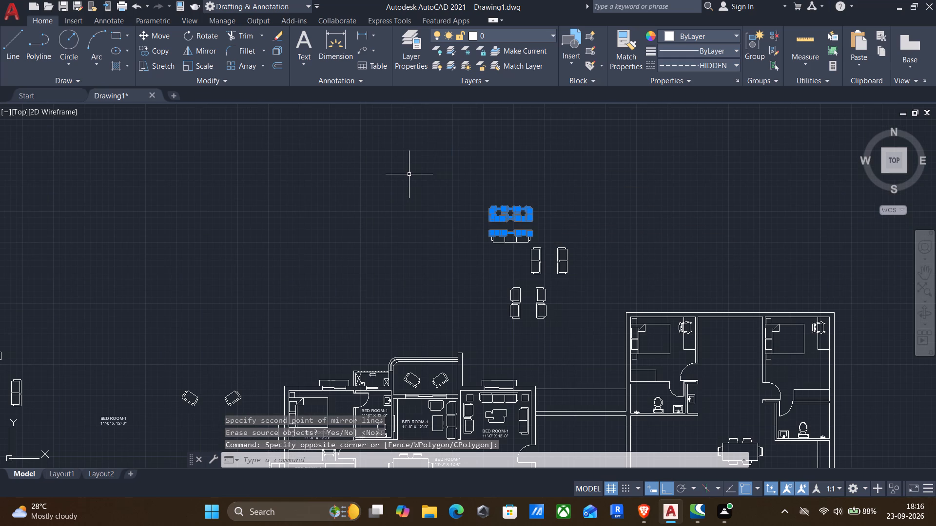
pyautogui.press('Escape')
# Copy the mirrored three-seat sofa into the second plan's central hall, with its back along the wall above the lower-left bedroom.
pyautogui.click(408, 163)
pyautogui.click(559, 228)
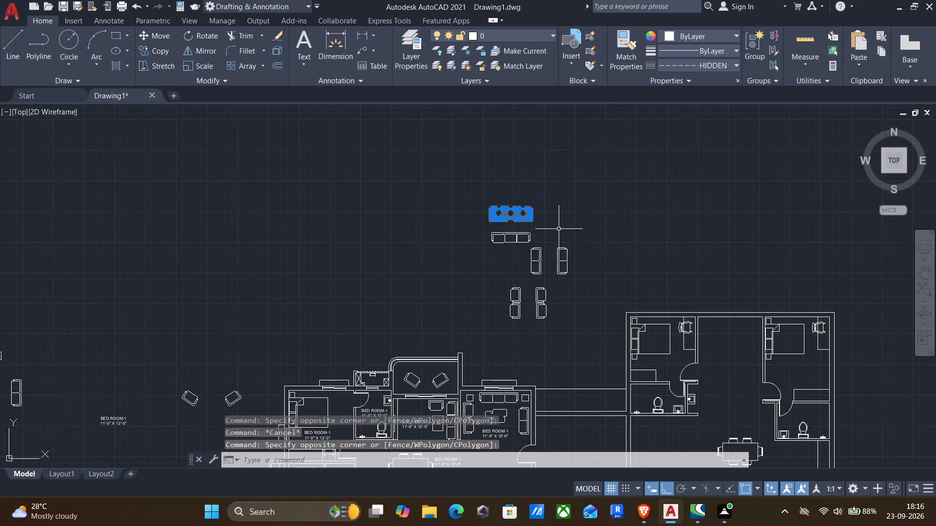
pyautogui.press('c')
pyautogui.press('o')
pyautogui.press('Return')
pyautogui.scroll(2, 496, 230)
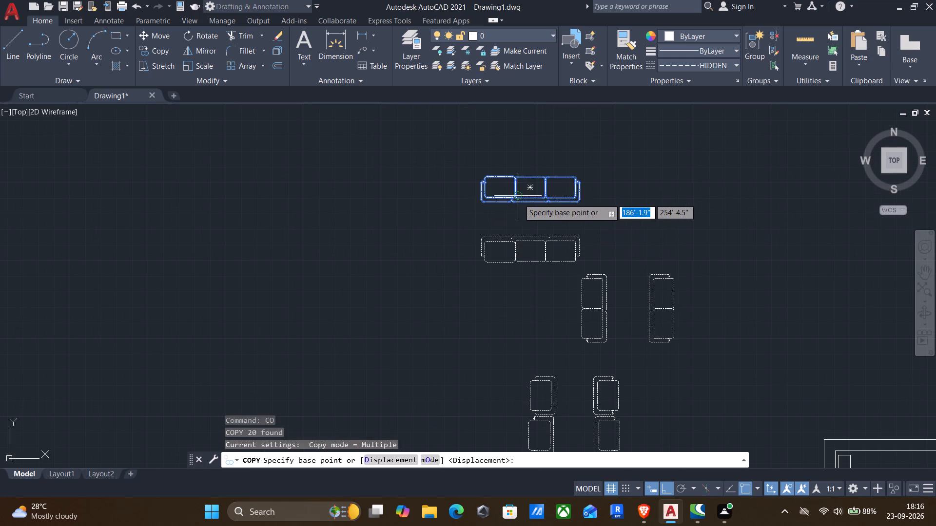
pyautogui.click(528, 208)
pyautogui.press('F8')
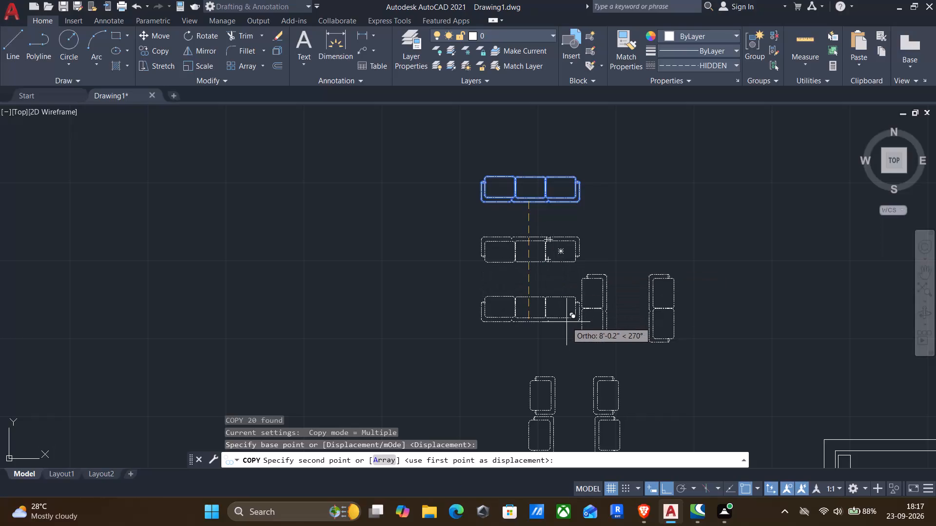
pyautogui.moveTo(569, 357); pyautogui.dragTo(458, 290, button='middle')
pyautogui.moveTo(547, 380); pyautogui.dragTo(380, 205, button='middle')
pyautogui.moveTo(550, 382); pyautogui.dragTo(231, 77, button='middle')
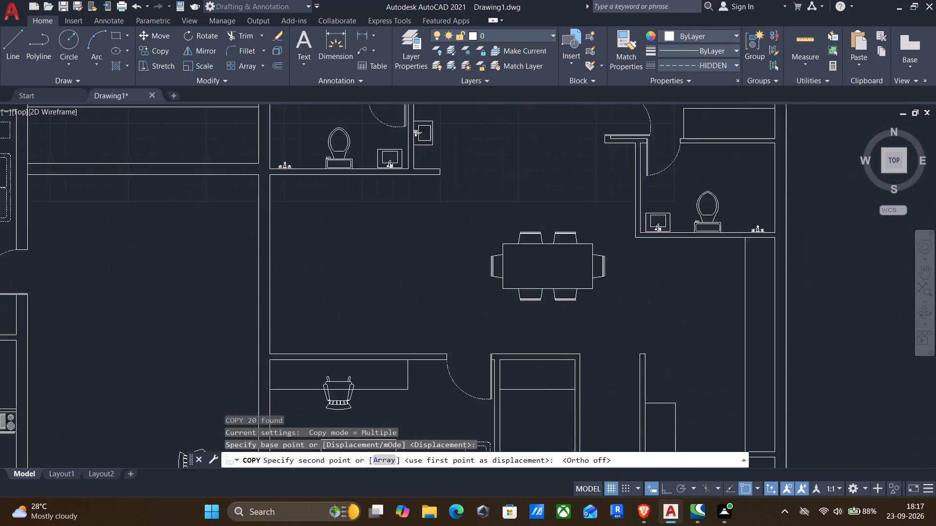
pyautogui.moveTo(231, 77); pyautogui.dragTo(225, 75, button='middle')
pyautogui.moveTo(273, 177); pyautogui.dragTo(335, 187, button='middle')
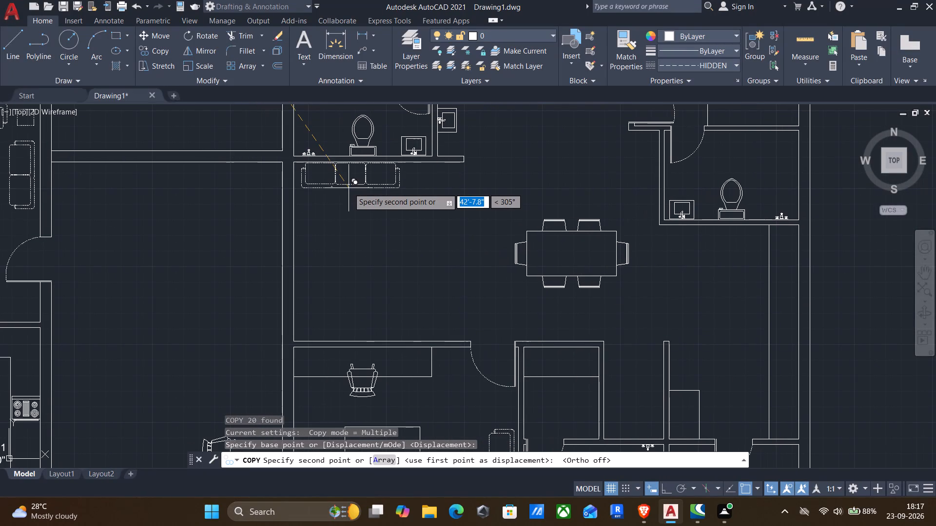
pyautogui.scroll(2, 387, 338)
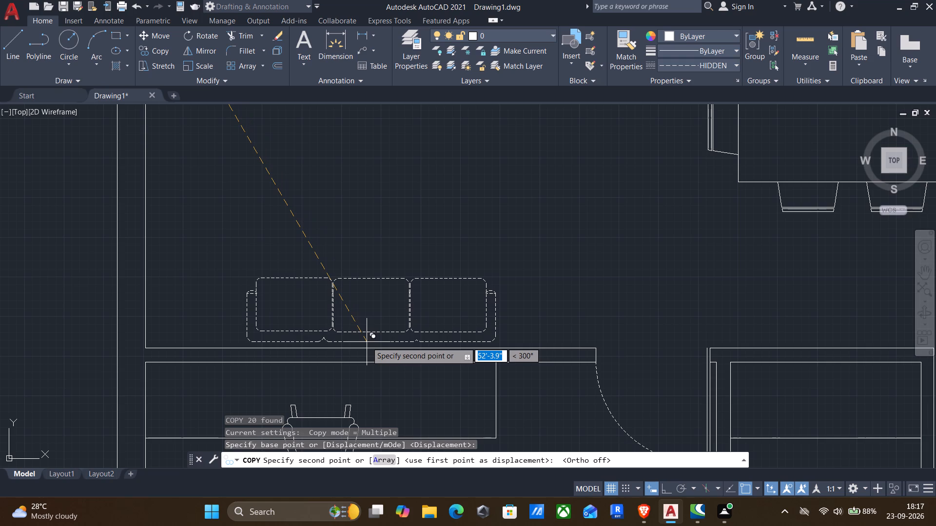
pyautogui.click(363, 341)
pyautogui.scroll(-2, 363, 334)
pyautogui.moveTo(376, 286); pyautogui.dragTo(376, 286, button='middle')
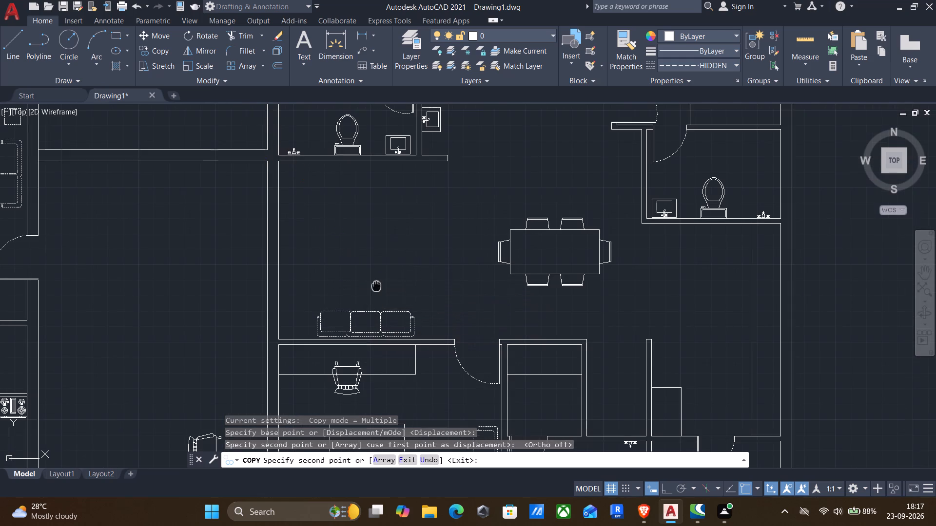
# Copy the irregular coffee table from the furnished plan's upper-right living room into the second plan's hall, just above the three-seat sofa.
pyautogui.moveTo(376, 286); pyautogui.dragTo(460, 311, button='middle')
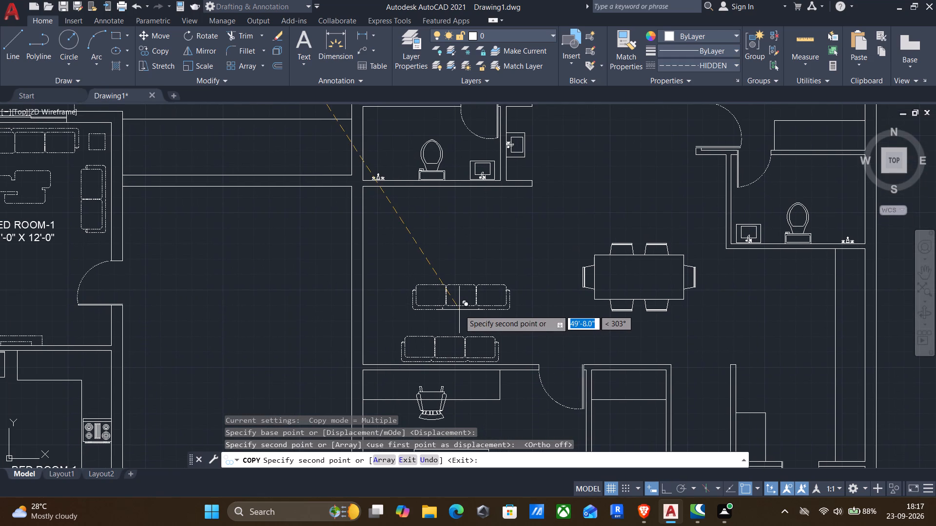
pyautogui.press('Escape')
pyautogui.scroll(-2, 459, 310)
pyautogui.moveTo(457, 258); pyautogui.dragTo(481, 270, button='middle')
pyautogui.scroll(1, 259, 277)
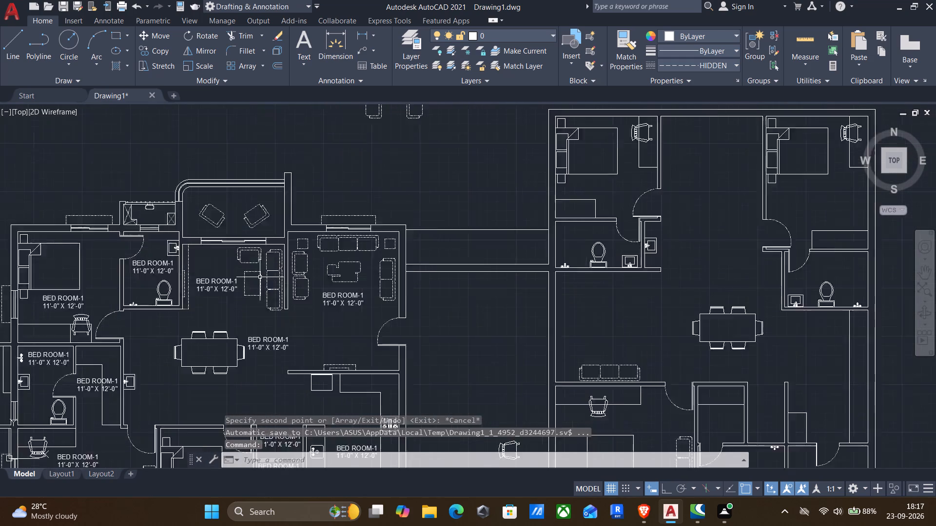
pyautogui.scroll(1, 260, 277)
pyautogui.click(344, 241)
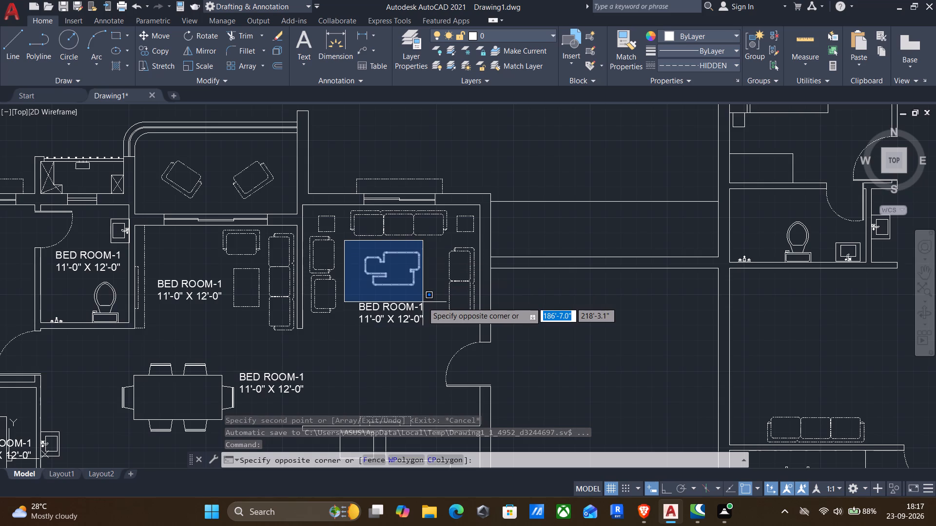
pyautogui.click(425, 301)
pyautogui.write('co')
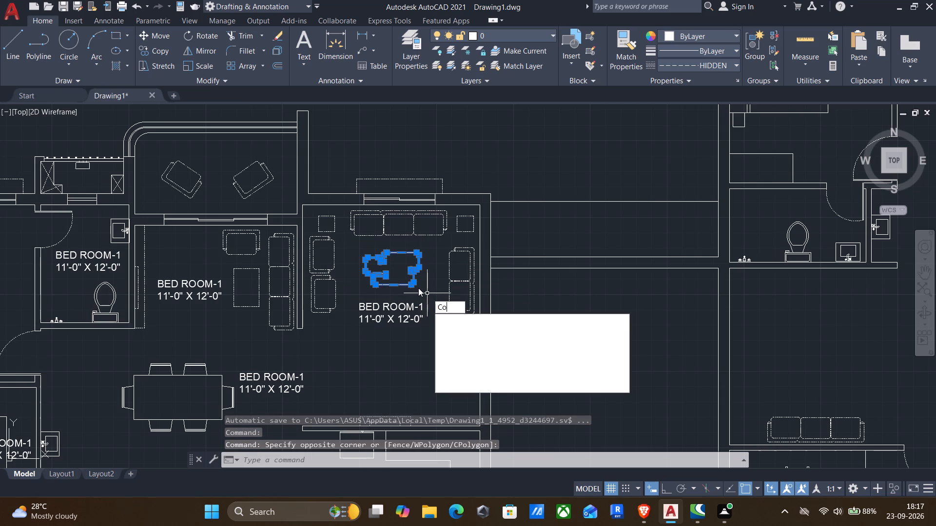
pyautogui.press('Return')
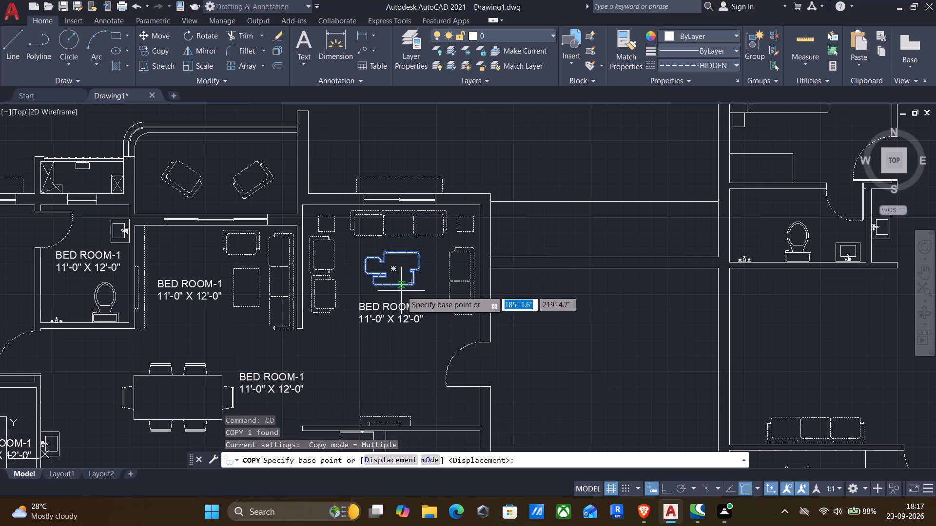
pyautogui.moveTo(394, 287); pyautogui.dragTo(401, 295)
pyautogui.scroll(-1, 434, 323)
pyautogui.moveTo(456, 337); pyautogui.dragTo(285, 213, button='middle')
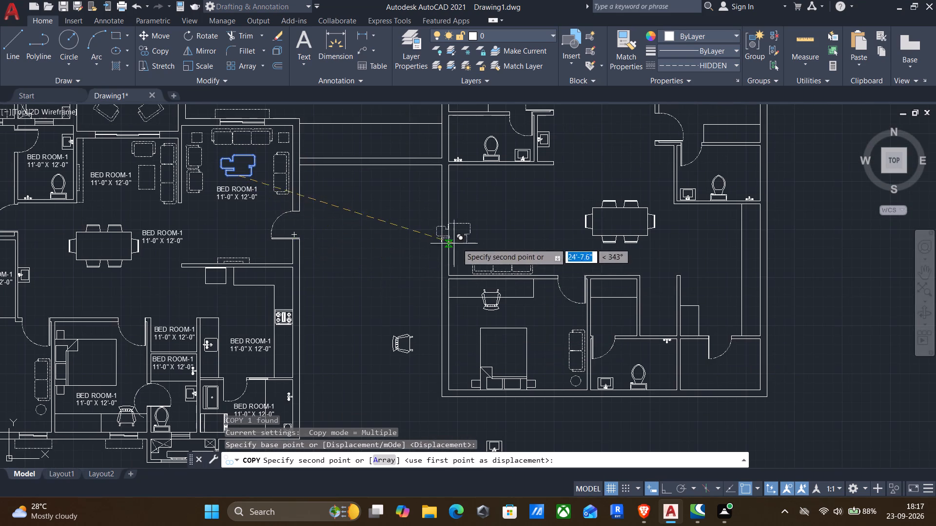
pyautogui.scroll(2, 536, 269)
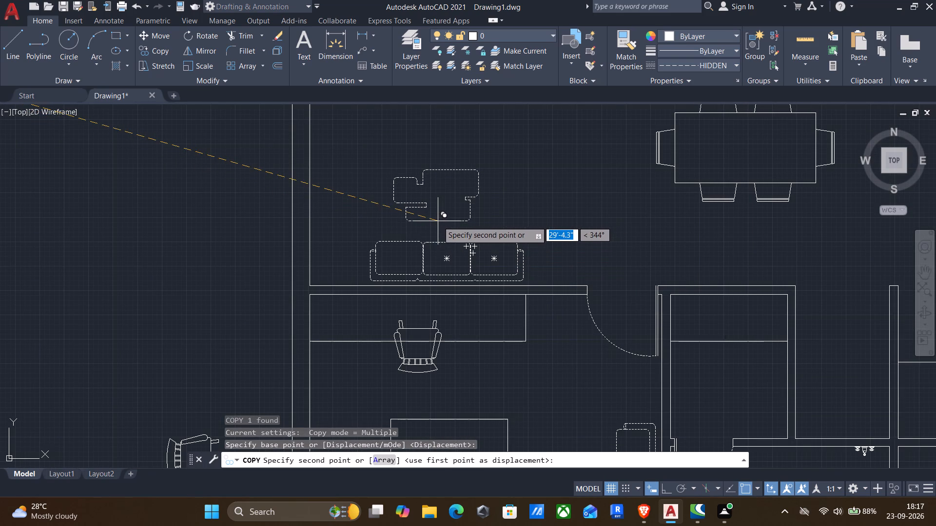
pyautogui.click(438, 221)
pyautogui.press('Return')
# Copy the left pair of spare armchairs from above the plans into the hall, between the coffee table and dining table, backs towards the dining table.
pyautogui.scroll(-2, 443, 218)
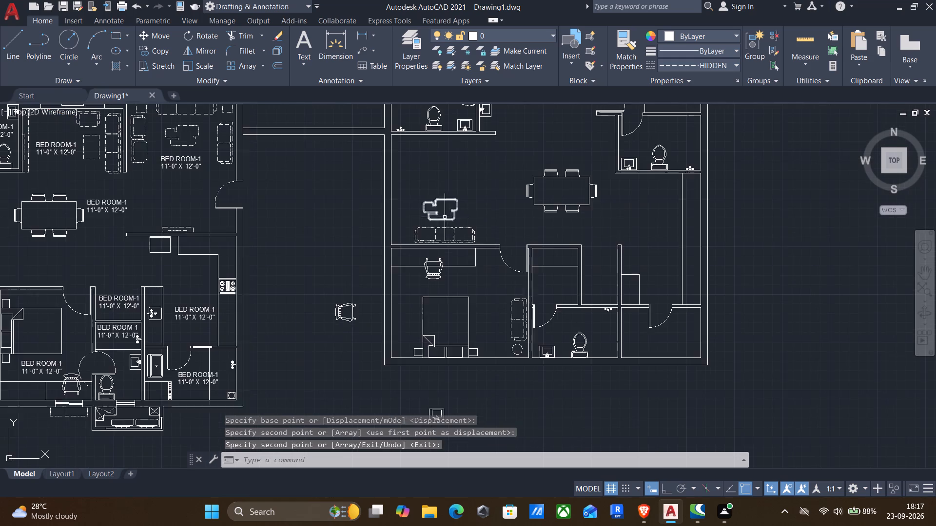
pyautogui.moveTo(450, 193); pyautogui.dragTo(447, 344, button='middle')
pyautogui.moveTo(293, 146); pyautogui.dragTo(393, 249, button='middle')
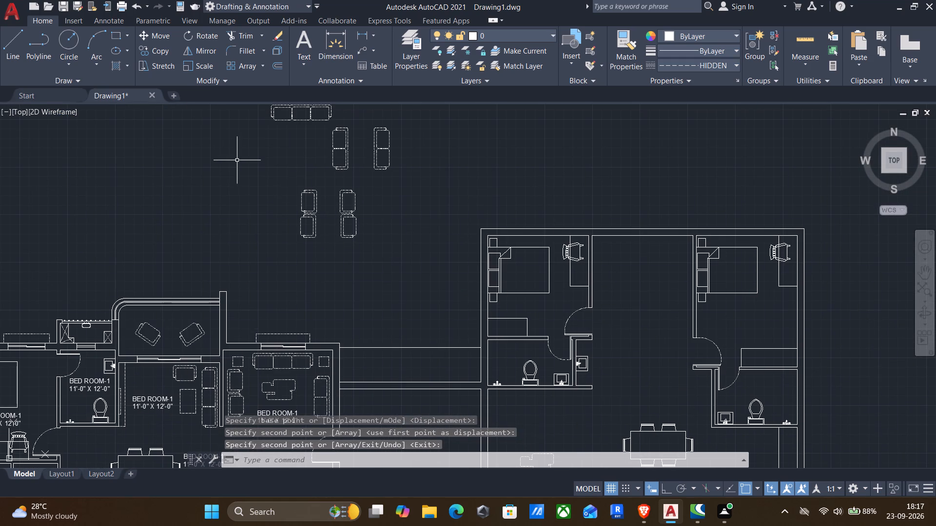
pyautogui.moveTo(275, 168); pyautogui.dragTo(279, 174)
pyautogui.click(327, 262)
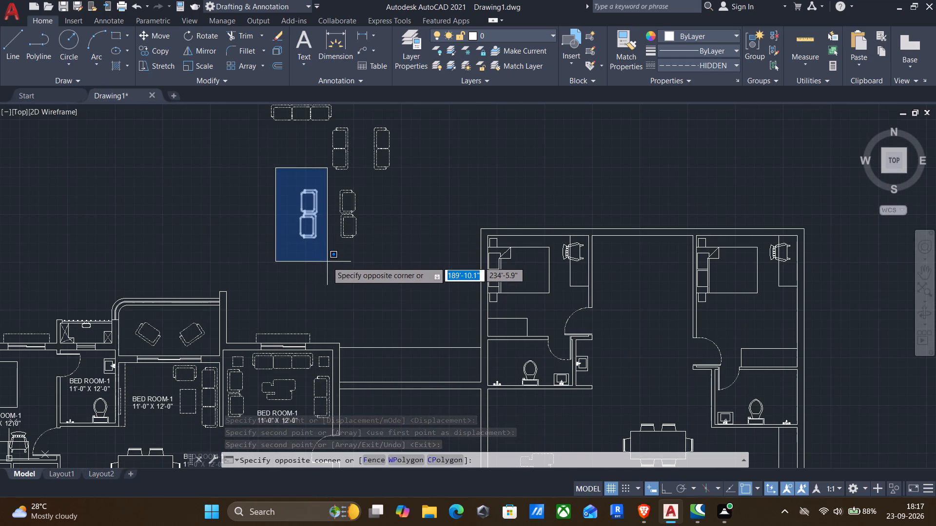
pyautogui.press('c')
pyautogui.press('o')
pyautogui.press('Return')
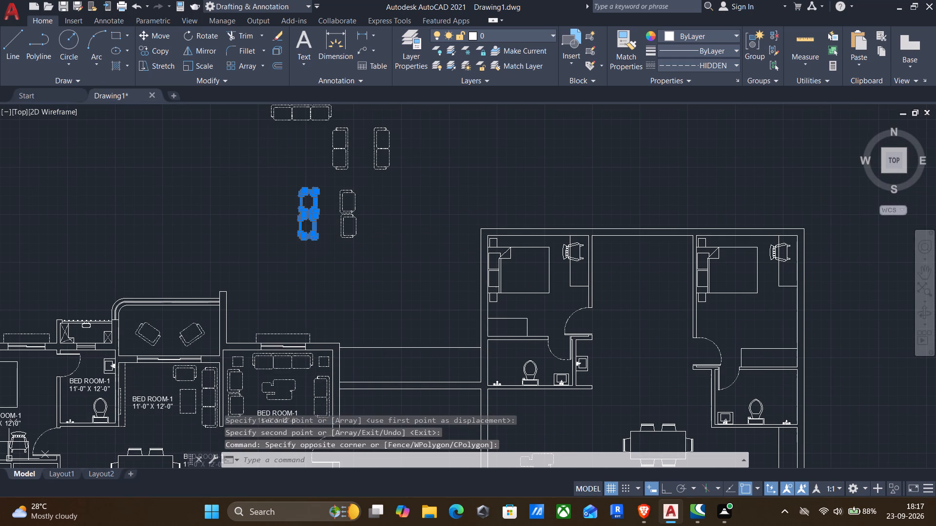
pyautogui.click(317, 241)
pyautogui.scroll(-2, 324, 263)
pyautogui.moveTo(353, 312); pyautogui.dragTo(353, 311, button='middle')
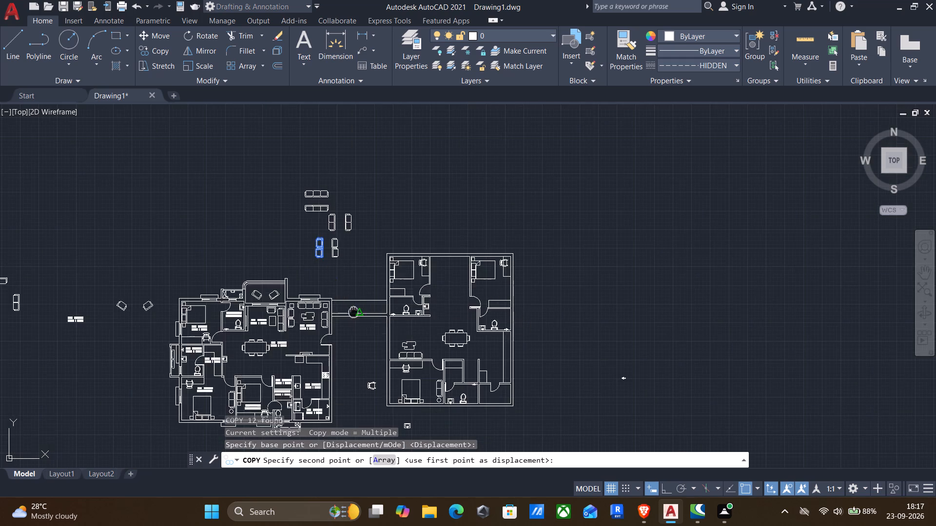
pyautogui.moveTo(353, 311); pyautogui.dragTo(304, 212, button='middle')
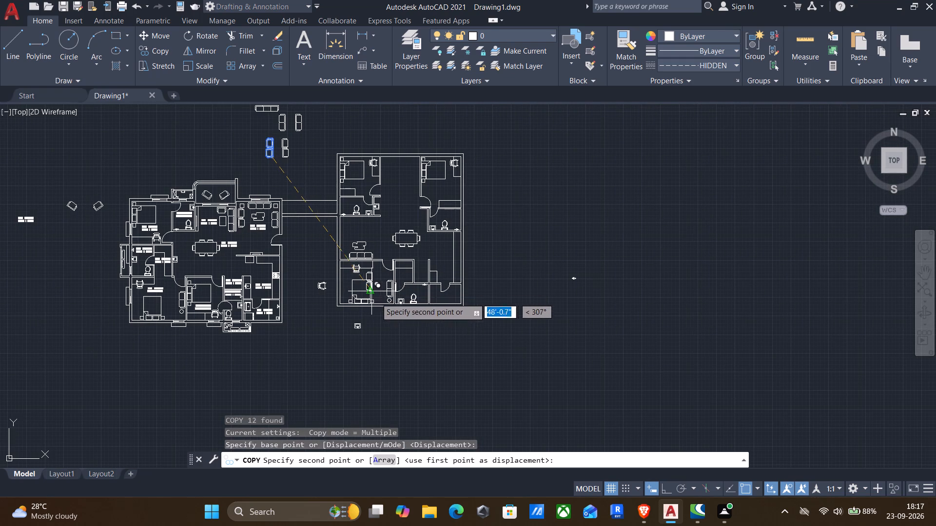
pyautogui.scroll(3, 382, 254)
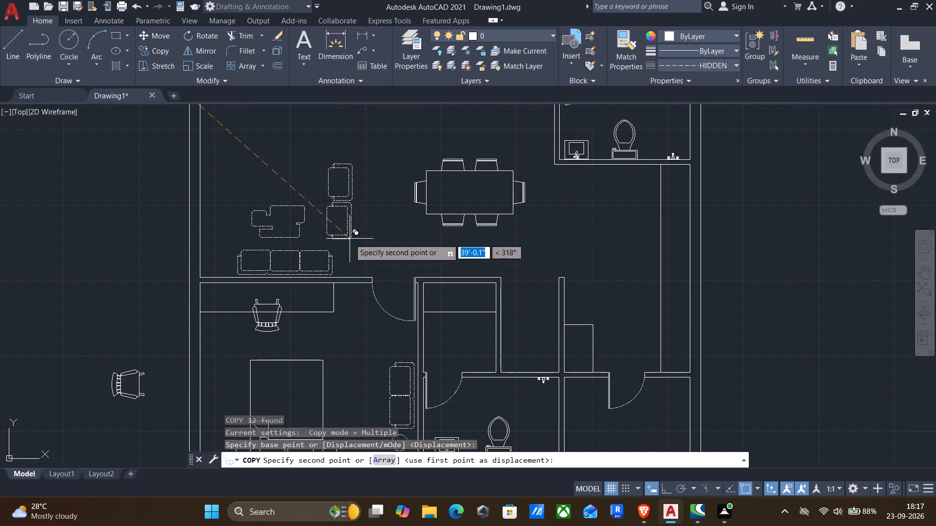
pyautogui.click(346, 239)
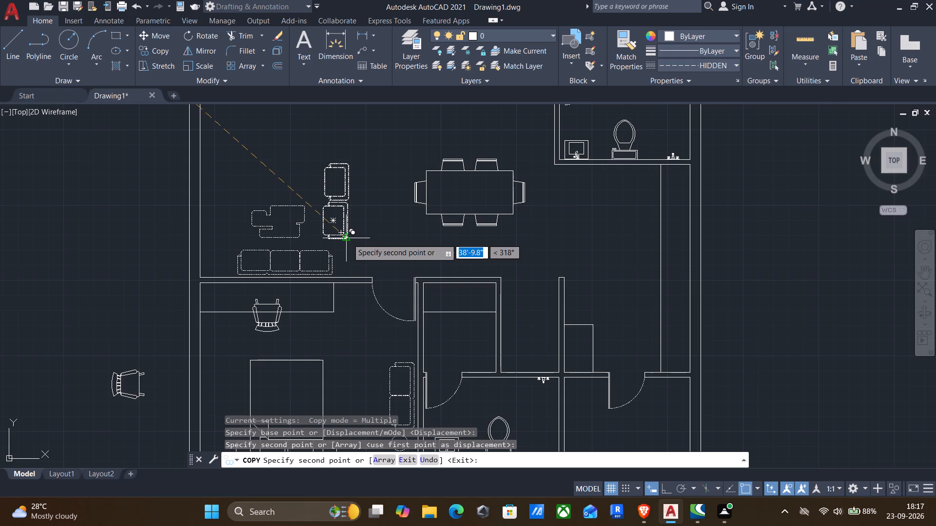
pyautogui.press('Escape')
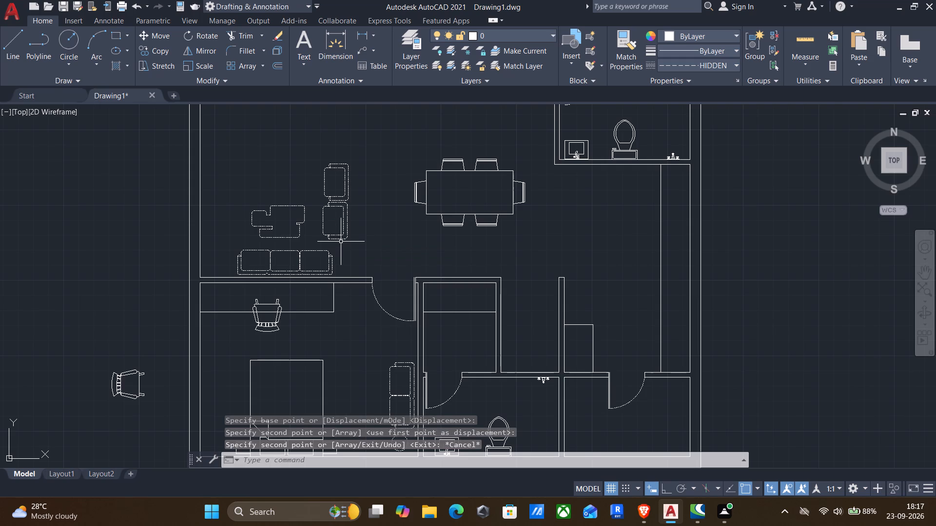
# Copy the right spare two-seat sofa from above the plans into the hall, with its back along the left wall beside the coffee table.
pyautogui.moveTo(341, 242); pyautogui.dragTo(441, 334, button='middle')
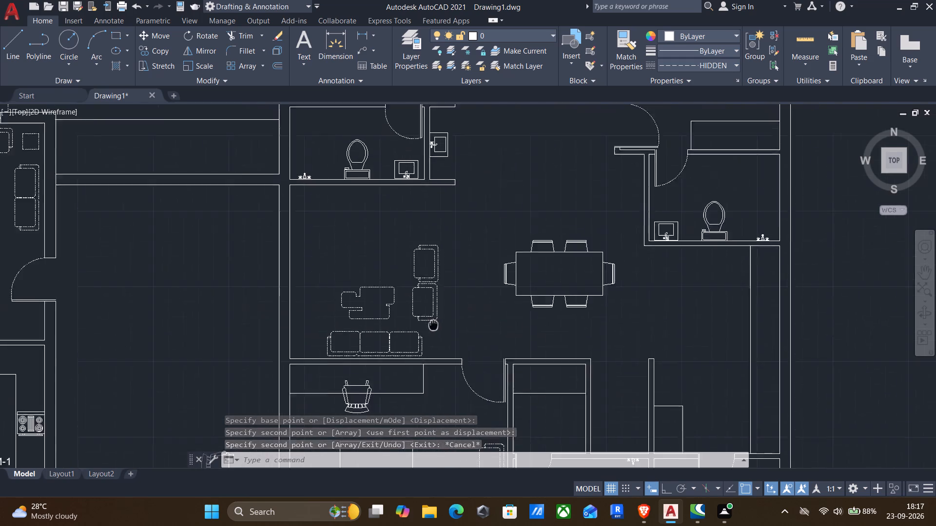
pyautogui.moveTo(441, 334); pyautogui.dragTo(454, 346, button='middle')
pyautogui.scroll(-2, 444, 333)
pyautogui.moveTo(311, 107); pyautogui.dragTo(318, 121)
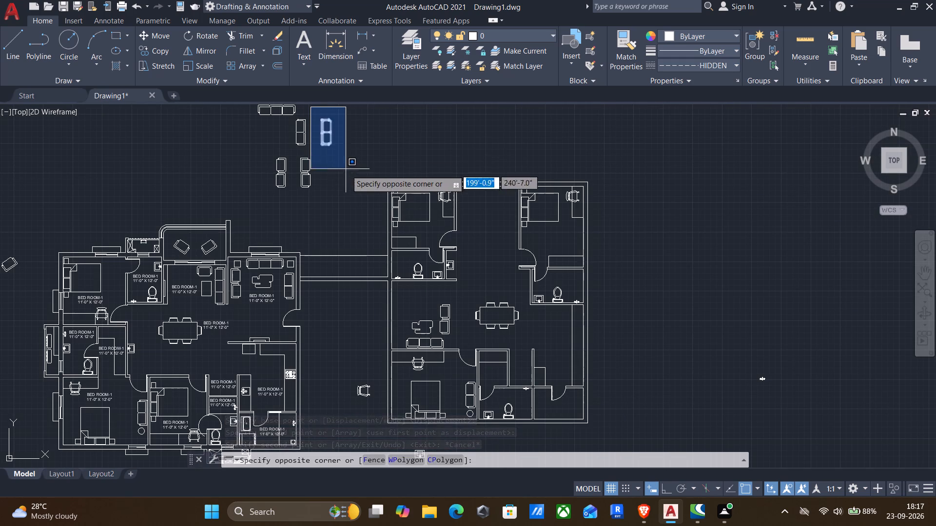
pyautogui.click(348, 172)
pyautogui.write('co')
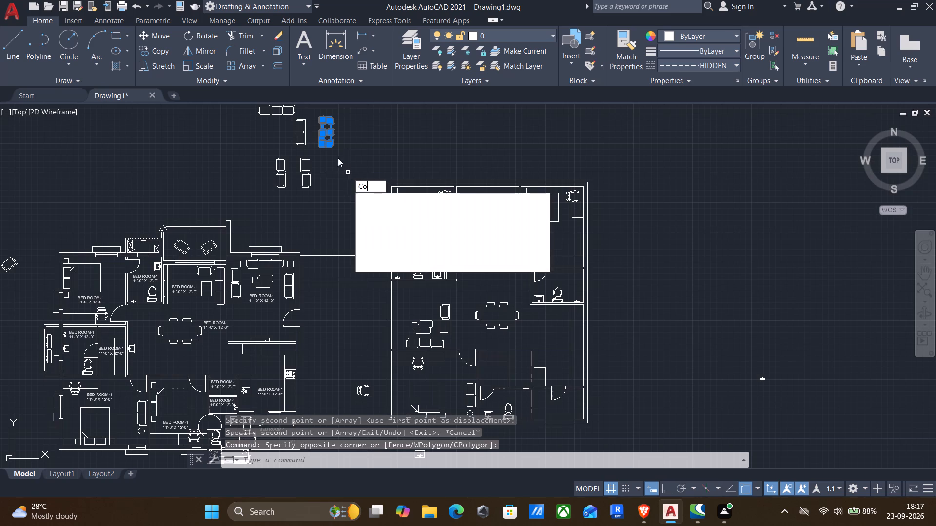
pyautogui.press('Return')
pyautogui.click(320, 152)
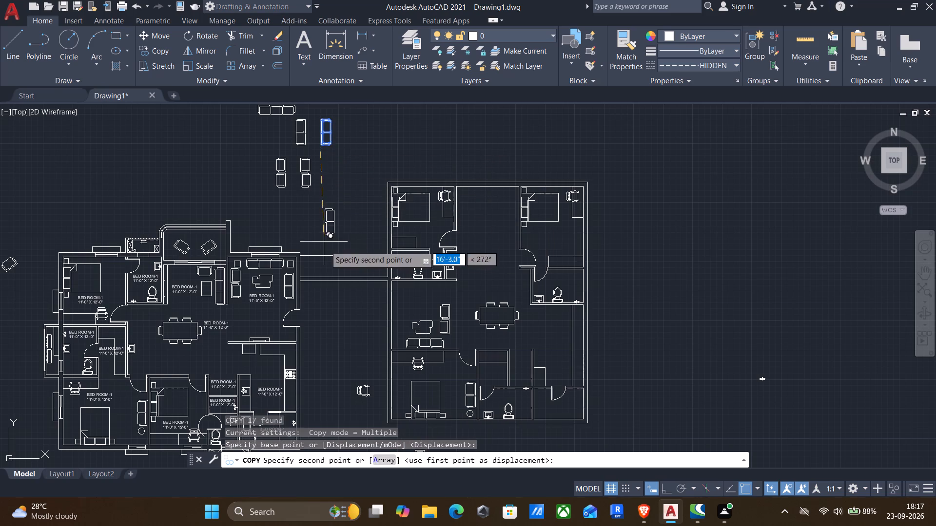
pyautogui.moveTo(325, 250); pyautogui.dragTo(312, 172, button='middle')
pyautogui.scroll(3, 417, 276)
pyautogui.moveTo(373, 249); pyautogui.dragTo(473, 349, button='middle')
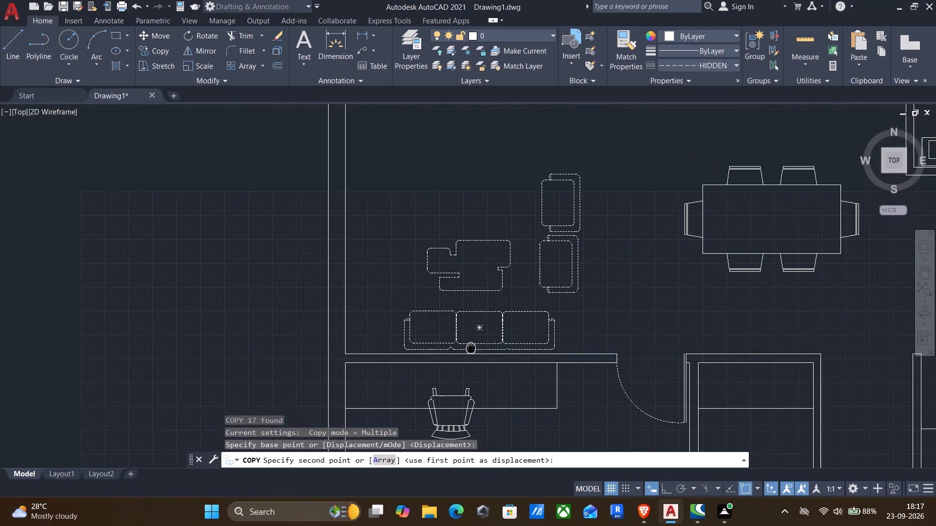
pyautogui.moveTo(473, 349); pyautogui.dragTo(474, 349, button='middle')
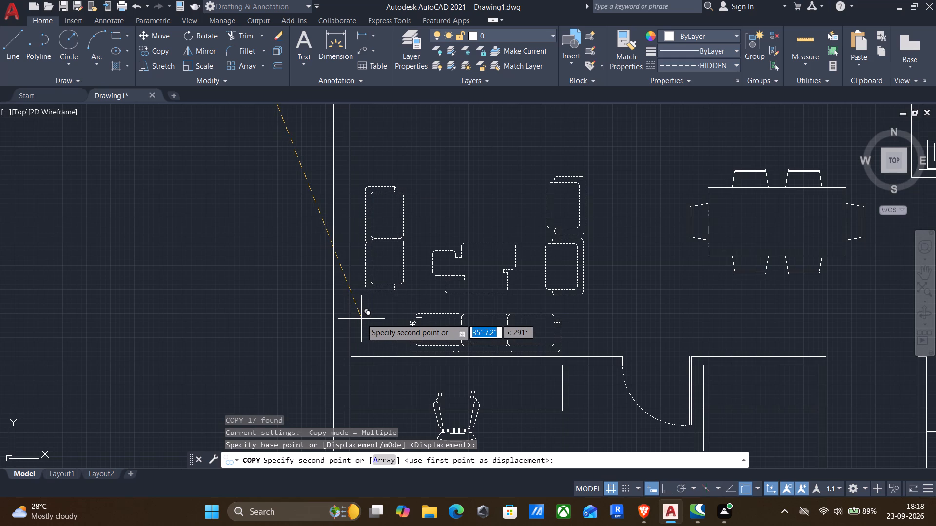
pyautogui.click(360, 318)
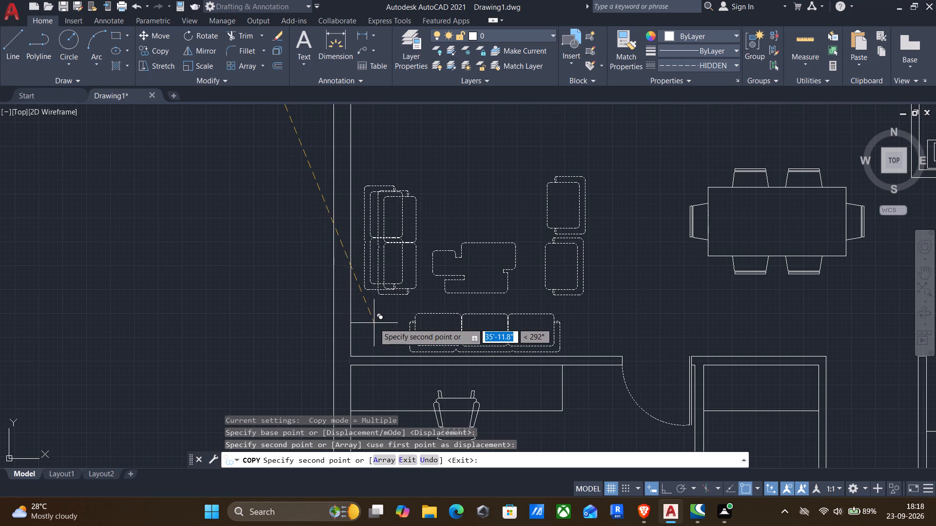
pyautogui.press('Escape')
# Draw a rectangular side table about 1'-8.5" wide in the hall's lower-left corner, between the left wall and the three-seat sofa.
pyautogui.write('rec')
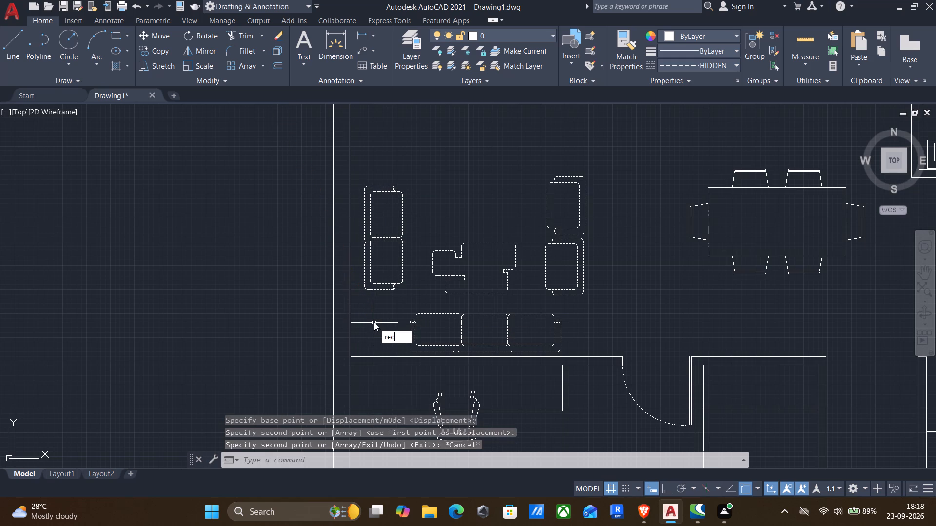
pyautogui.press('Return')
pyautogui.moveTo(362, 315); pyautogui.dragTo(367, 322)
pyautogui.scroll(2, 394, 342)
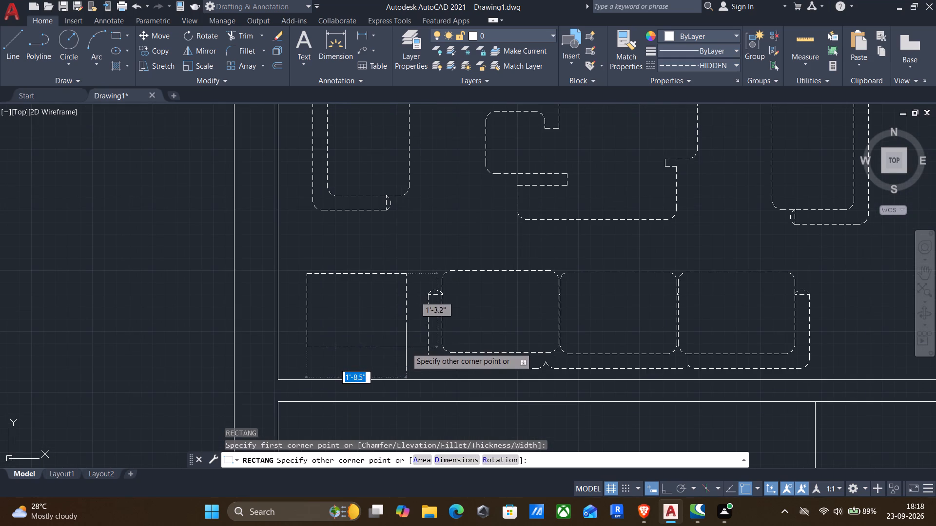
pyautogui.click(406, 354)
# Copy the rectangular side table to the opposite end of the three-seat sofa, just beyond its right armrest.
pyautogui.click(405, 363)
pyautogui.click(385, 347)
pyautogui.press('c')
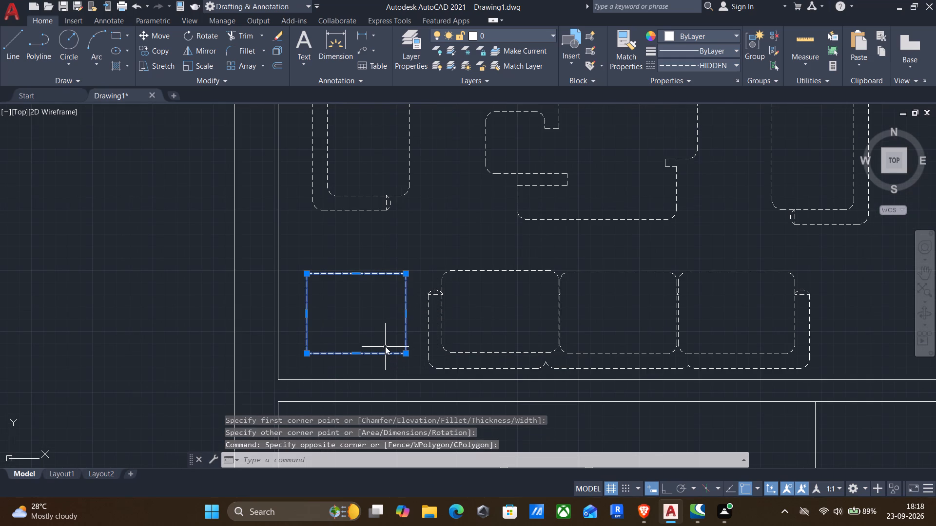
pyautogui.press('o')
pyautogui.press('Return')
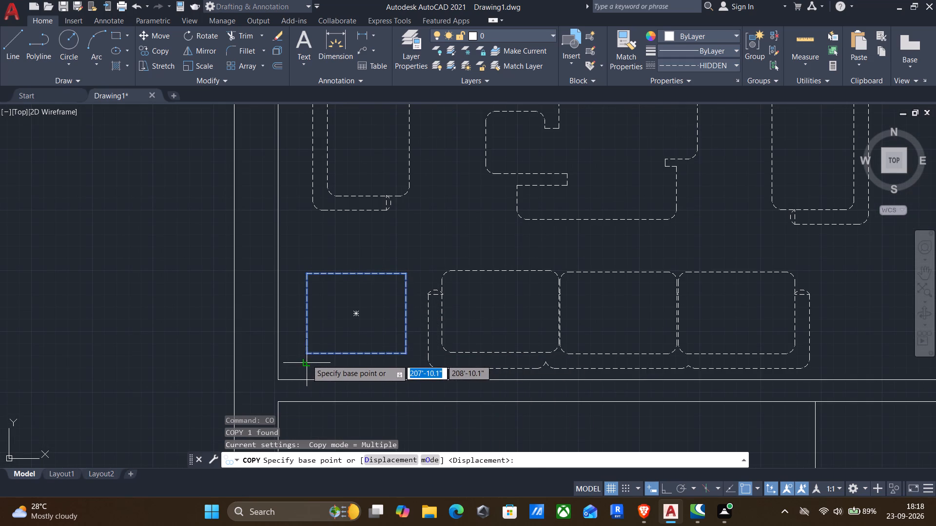
pyautogui.moveTo(306, 354); pyautogui.dragTo(327, 352)
pyautogui.scroll(-1, 400, 357)
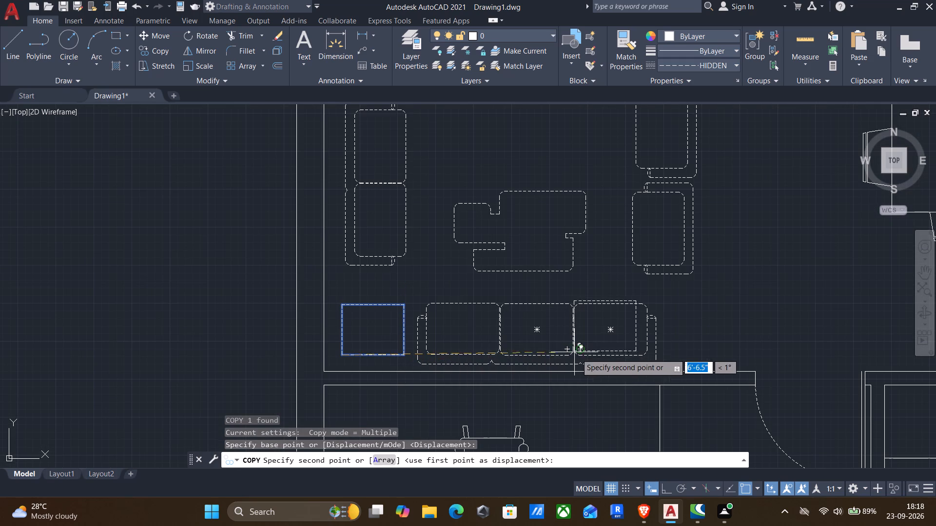
pyautogui.scroll(3, 678, 346)
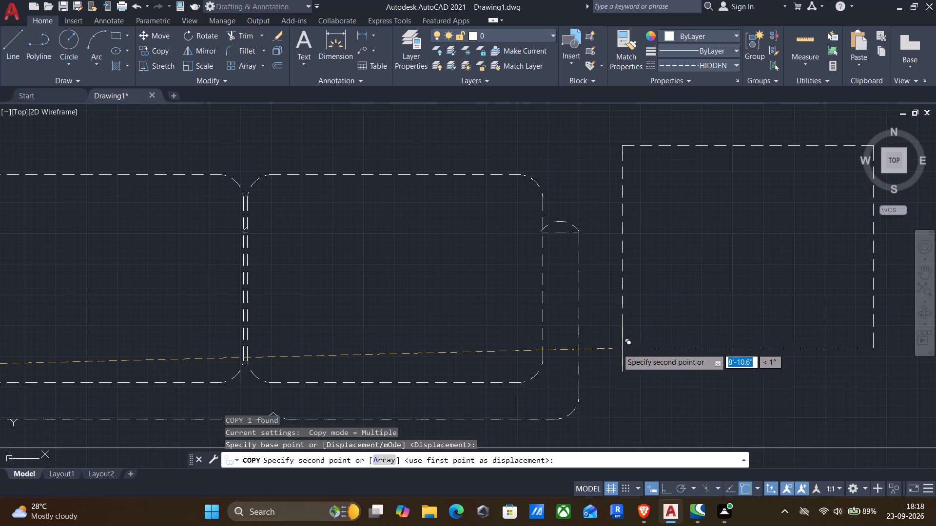
pyautogui.click(604, 350)
pyautogui.press('Escape')
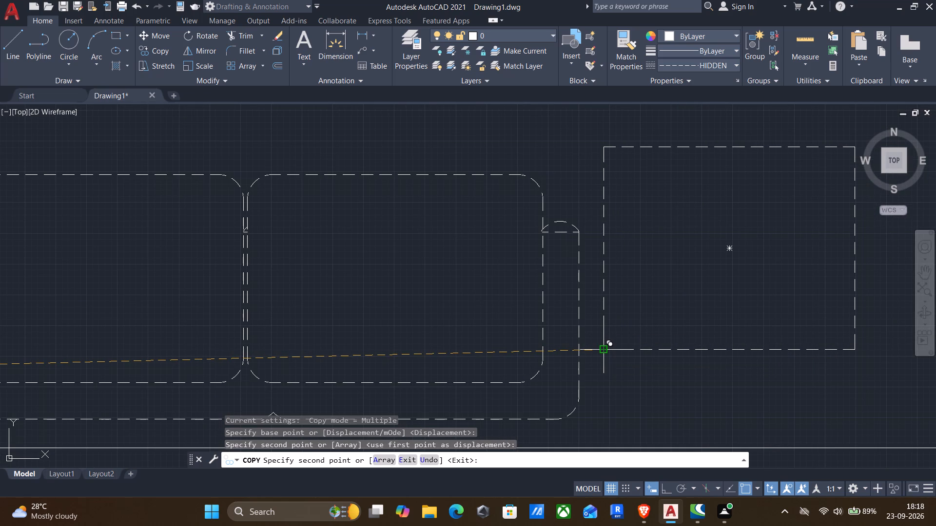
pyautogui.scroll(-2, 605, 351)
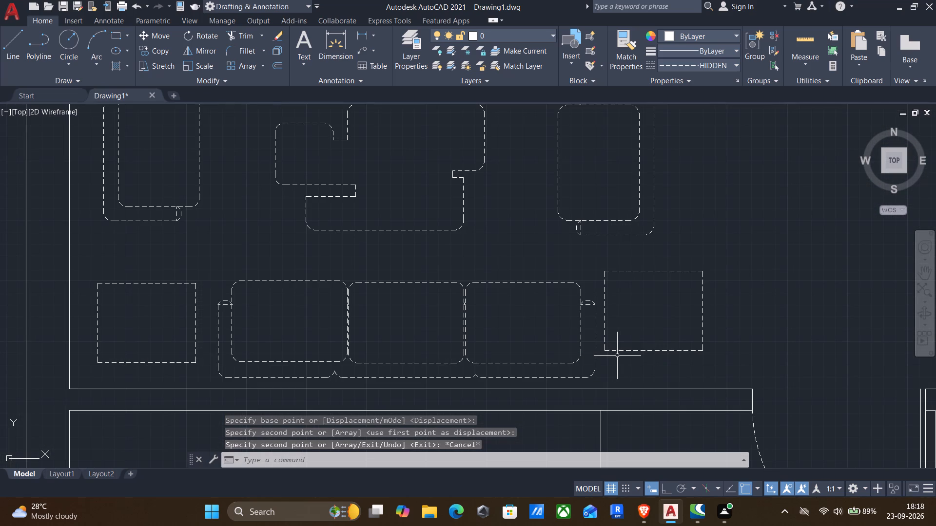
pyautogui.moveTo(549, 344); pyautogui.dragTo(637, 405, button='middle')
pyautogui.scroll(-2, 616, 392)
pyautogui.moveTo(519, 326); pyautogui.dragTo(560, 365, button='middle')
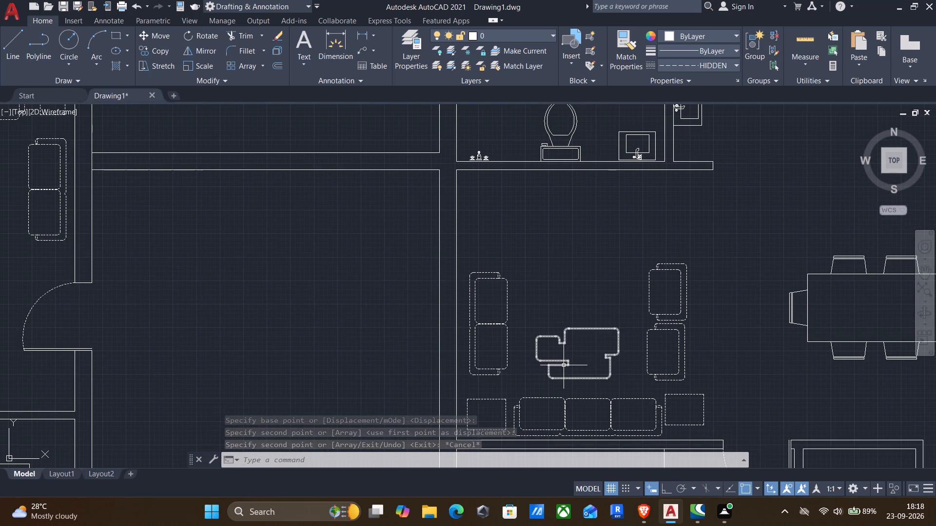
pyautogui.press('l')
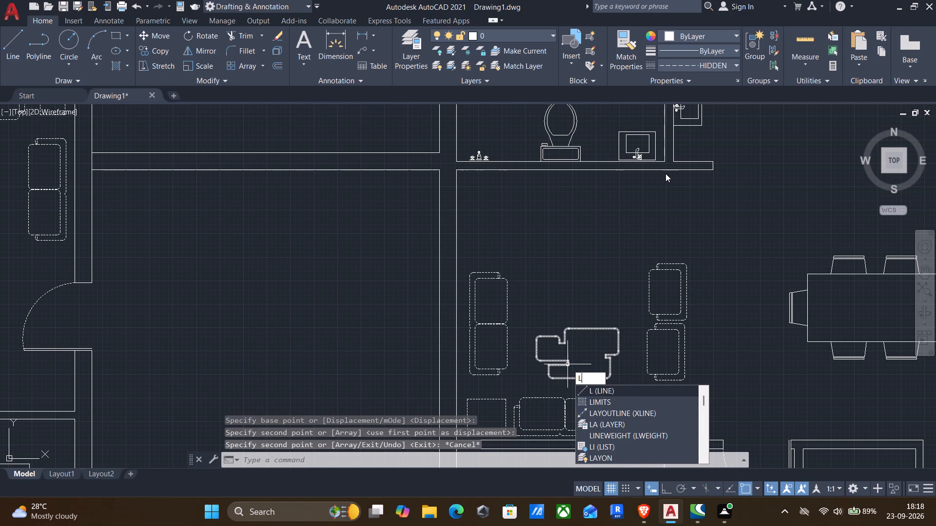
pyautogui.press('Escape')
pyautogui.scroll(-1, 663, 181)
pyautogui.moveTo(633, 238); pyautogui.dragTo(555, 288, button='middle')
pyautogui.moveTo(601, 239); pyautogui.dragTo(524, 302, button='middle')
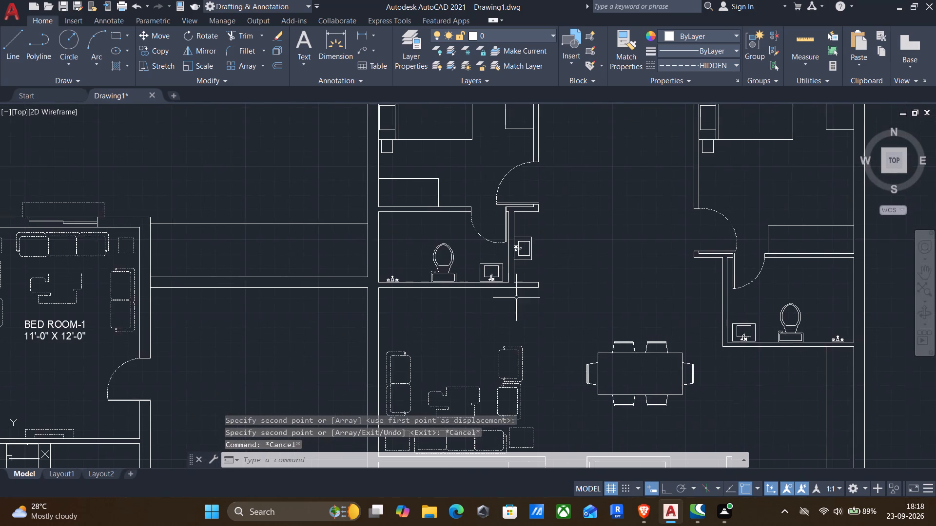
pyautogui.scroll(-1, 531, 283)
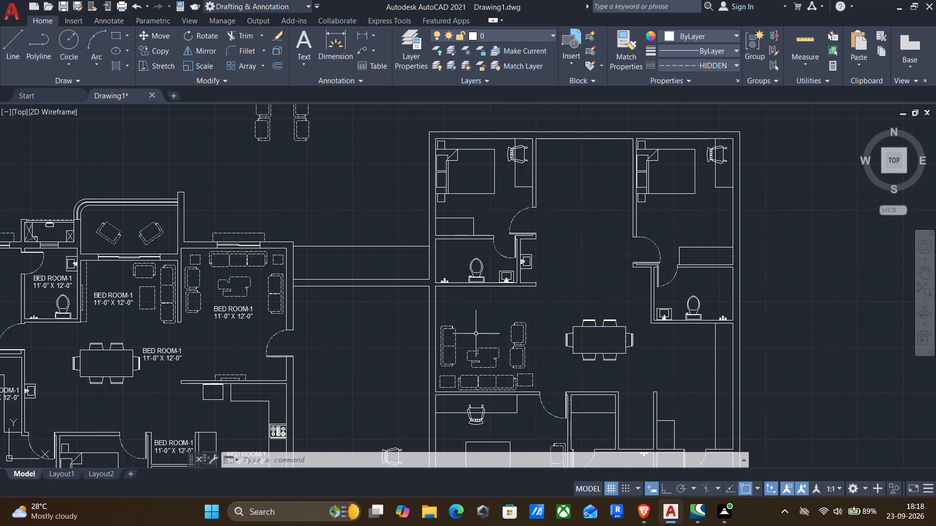
# Offset the top wall line of the small room below the dining table upward by 14' and by 14'2".
pyautogui.moveTo(474, 339); pyautogui.dragTo(466, 329, button='middle')
pyautogui.press('o')
pyautogui.press('Return')
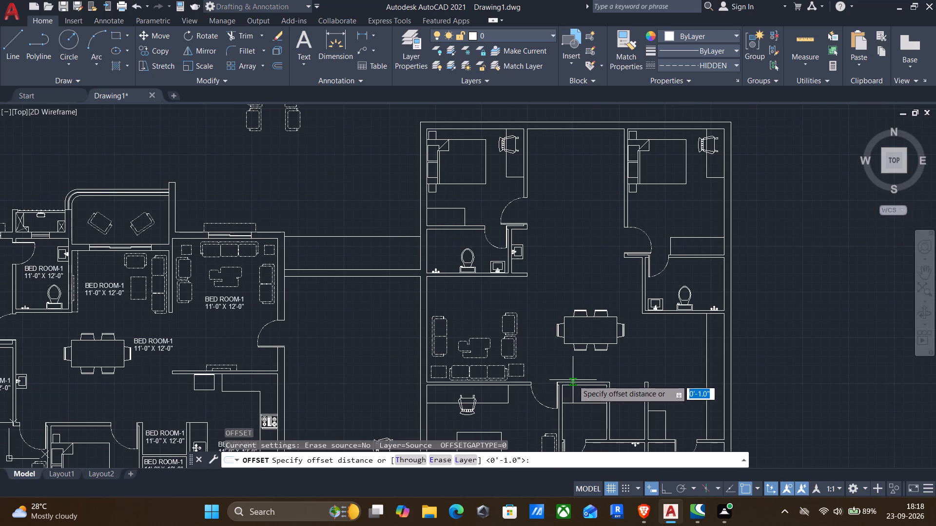
pyautogui.click(573, 379)
pyautogui.click(574, 355)
pyautogui.moveTo(575, 382); pyautogui.dragTo(576, 377)
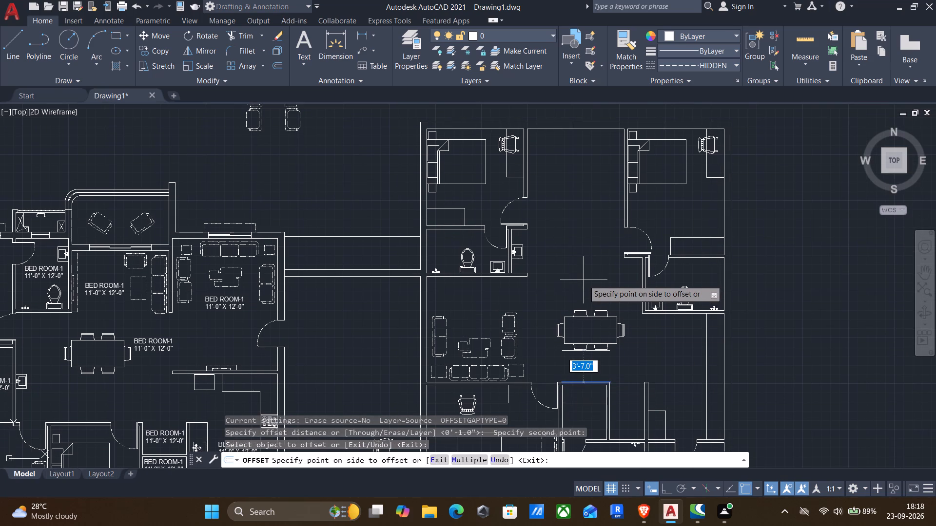
pyautogui.write('14')
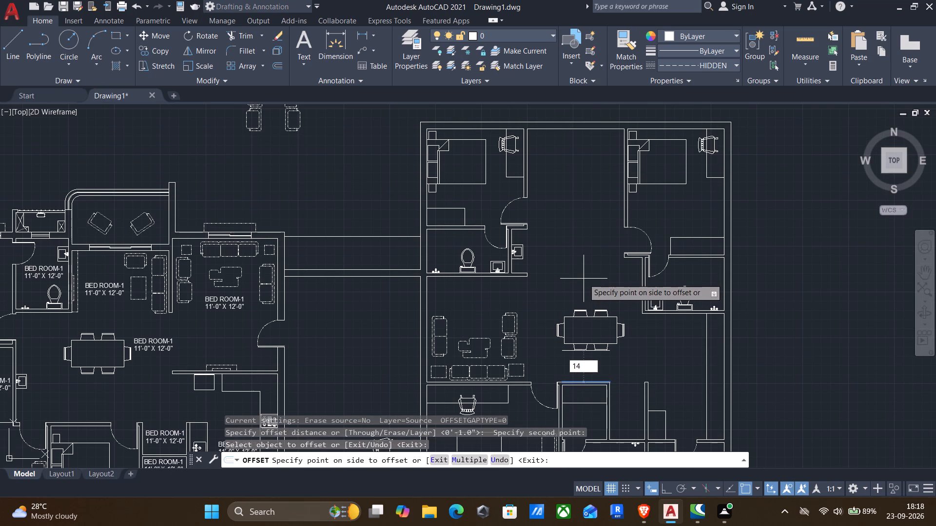
pyautogui.press("'")
pyautogui.press('Return')
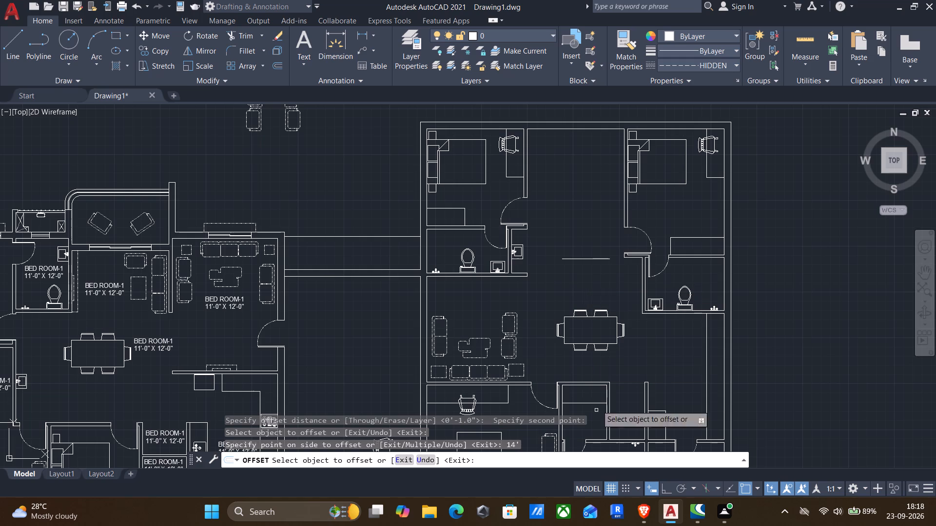
pyautogui.click(583, 382)
pyautogui.write("14'2")
pyautogui.hotkey('shift', '"')
pyautogui.press('Return')
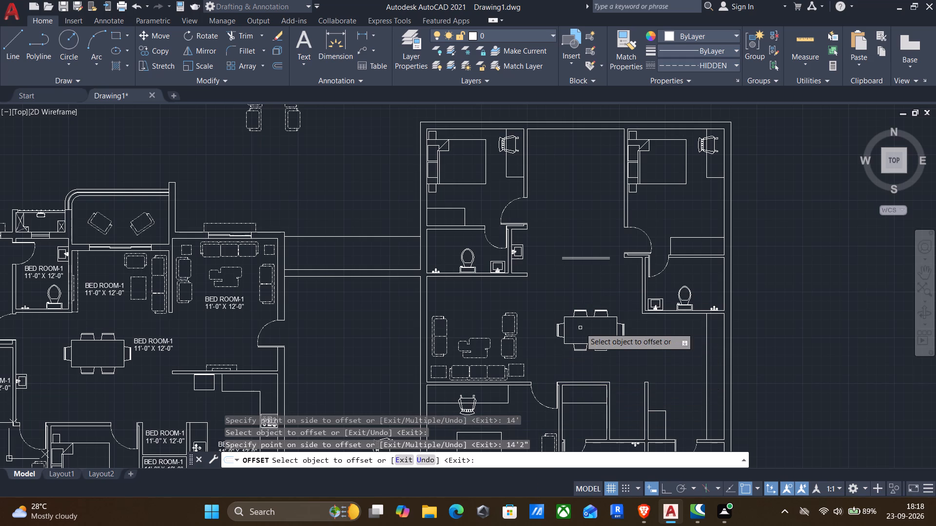
# Offset the new hall line 12'2" upward between the two upper bedrooms, and offset that result another 9" upward.
pyautogui.scroll(2, 571, 256)
pyautogui.moveTo(569, 259); pyautogui.dragTo(569, 255)
pyautogui.write('12\'2"')
pyautogui.press('Return')
pyautogui.moveTo(573, 182); pyautogui.dragTo(545, 361, button='middle')
pyautogui.click(561, 166)
pyautogui.write('9"')
pyautogui.press('Return')
# Offset the upper line of the 9" pair 5'6" upward beyond the outer wall, and offset that result another 9" upward.
pyautogui.moveTo(555, 149); pyautogui.dragTo(541, 253, button='middle')
pyautogui.moveTo(543, 253); pyautogui.dragTo(548, 231)
pyautogui.press('5')
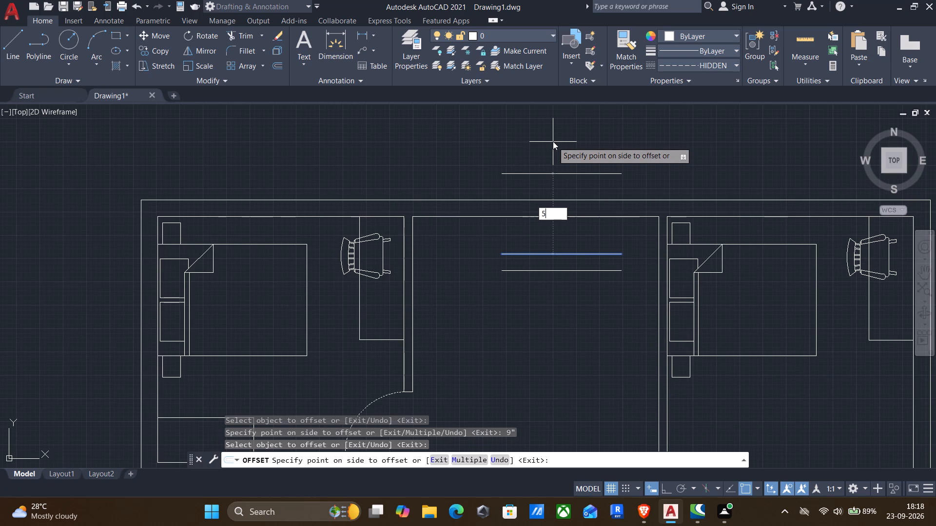
pyautogui.write('\'6"')
pyautogui.press('Return')
pyautogui.click(547, 129)
pyautogui.moveTo(543, 131); pyautogui.dragTo(543, 120)
pyautogui.write('9"')
pyautogui.press('Return')
pyautogui.moveTo(545, 142); pyautogui.dragTo(545, 152, button='middle')
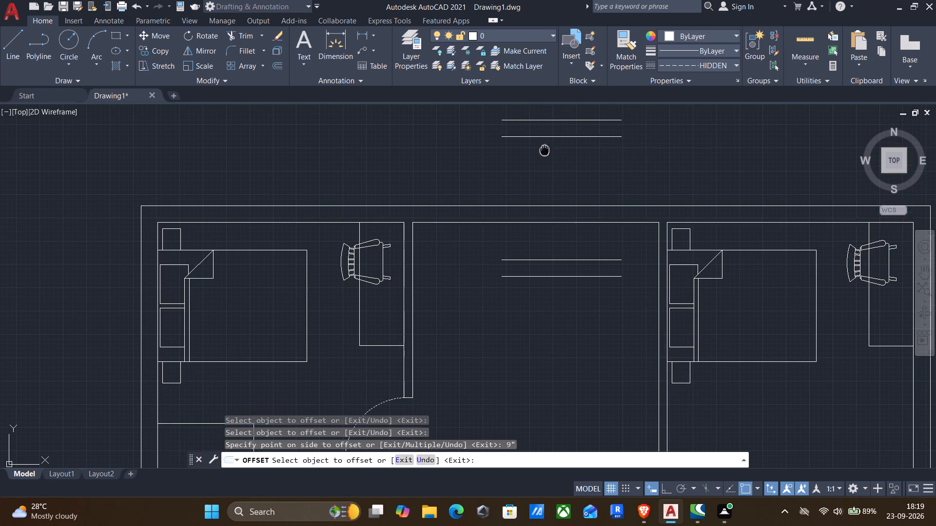
pyautogui.moveTo(545, 152); pyautogui.dragTo(558, 189, button='middle')
pyautogui.press('Return')
# Delete the two closely spaced helper lines above the dining table.
pyautogui.moveTo(518, 319); pyautogui.dragTo(529, 223, button='middle')
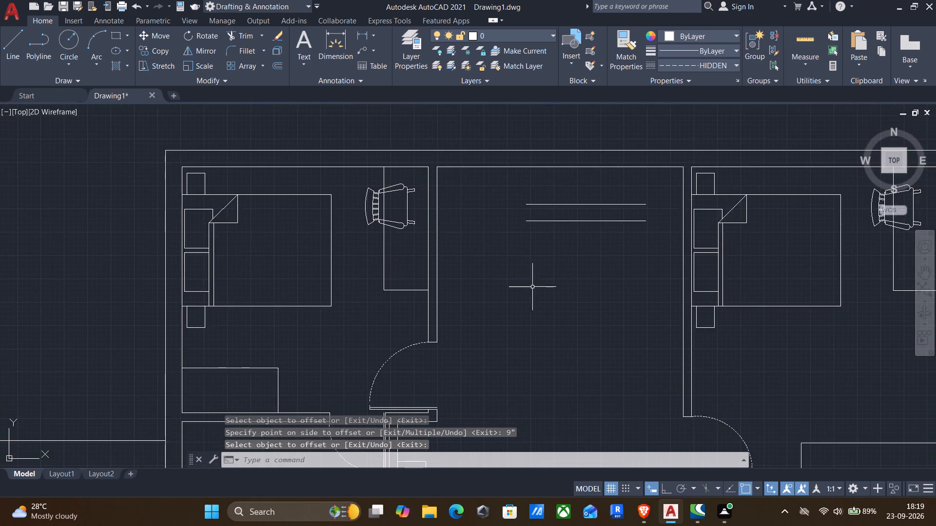
pyautogui.scroll(-2, 534, 297)
pyautogui.moveTo(542, 313); pyautogui.dragTo(561, 222, button='middle')
pyautogui.click(599, 311)
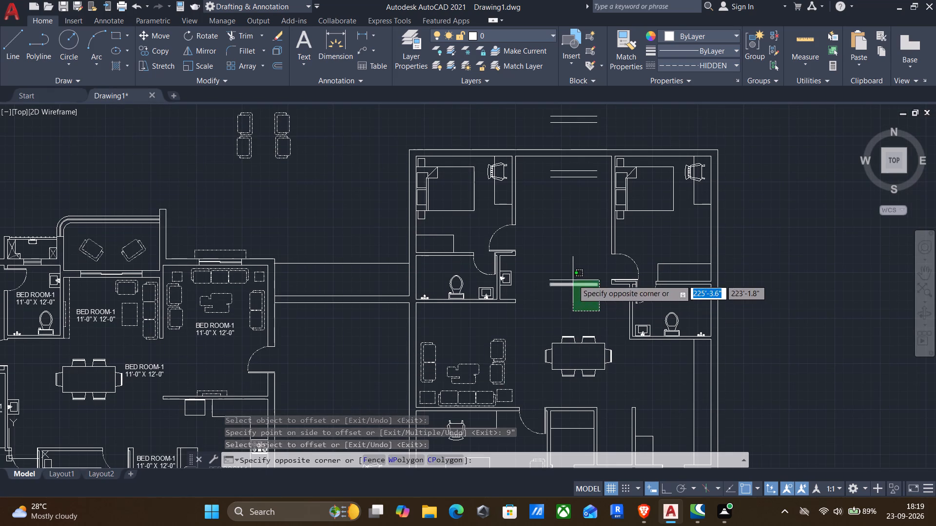
pyautogui.click(572, 279)
pyautogui.press('Delete')
pyautogui.moveTo(563, 221); pyautogui.dragTo(571, 270, button='middle')
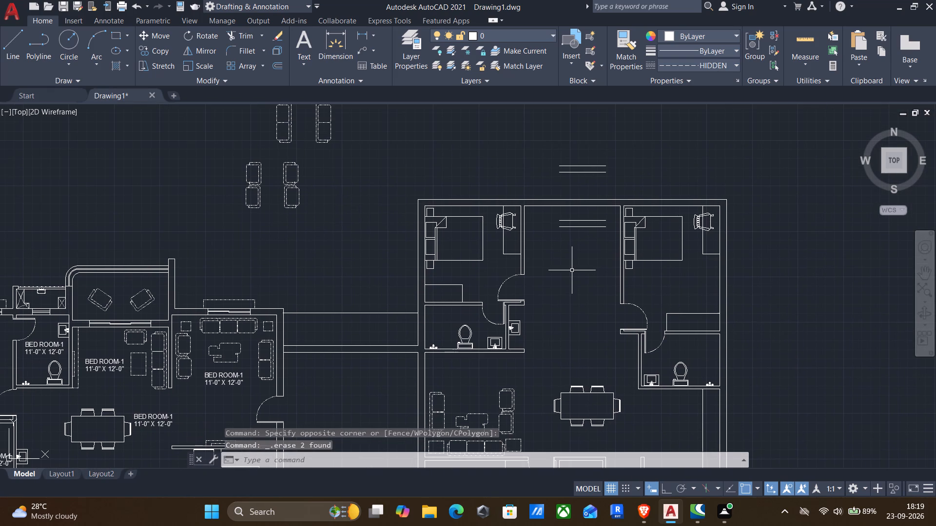
# Extend both lines of the 9" pair between the upper bedrooms to the bedroom walls on each side.
pyautogui.write('ex')
pyautogui.press('Return')
pyautogui.moveTo(589, 217); pyautogui.dragTo(591, 214)
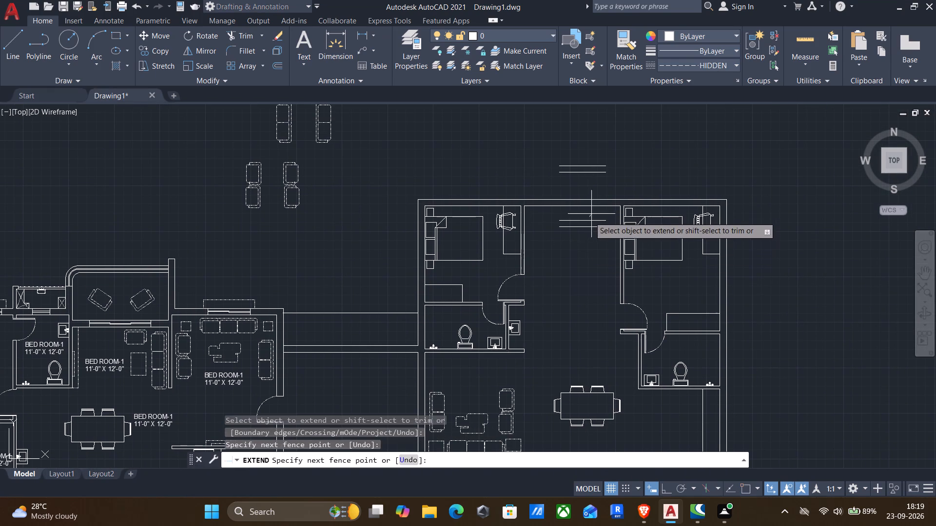
pyautogui.moveTo(591, 214); pyautogui.dragTo(590, 242)
pyautogui.moveTo(580, 213); pyautogui.dragTo(566, 242)
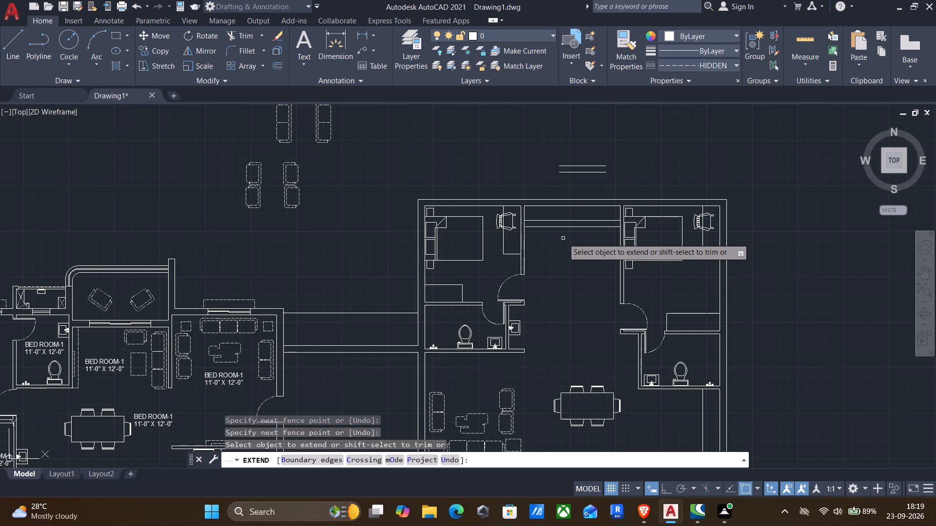
pyautogui.press('Escape')
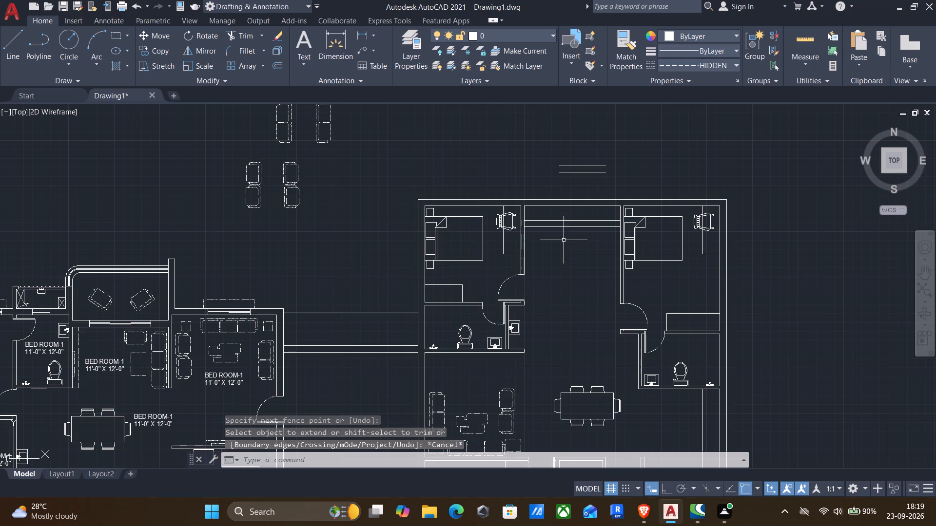
# With ortho on, draw a vertical boundary line on each side of the line pair above the plan, the left one about 6'-7" long.
pyautogui.press('l')
pyautogui.press('Return')
pyautogui.click(501, 134)
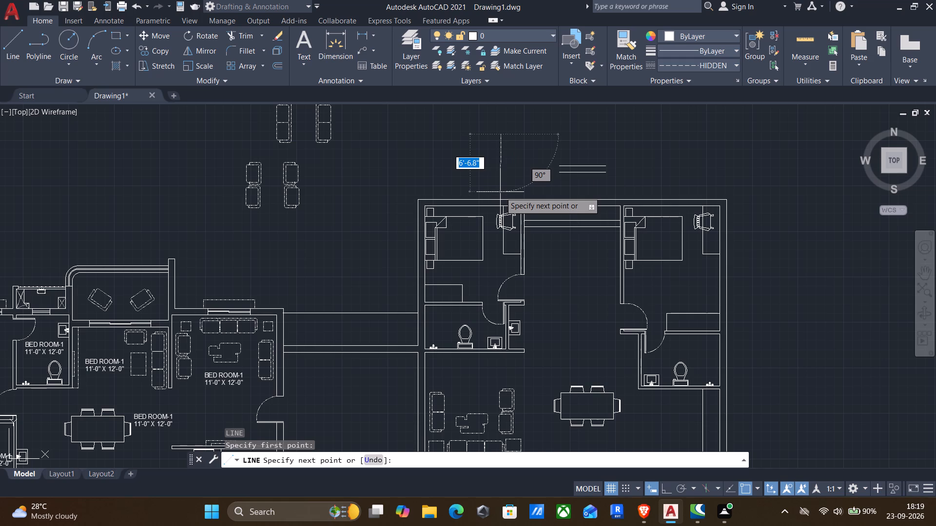
pyautogui.press('F8')
pyautogui.click(500, 192)
pyautogui.press('Return')
pyautogui.press('Return')
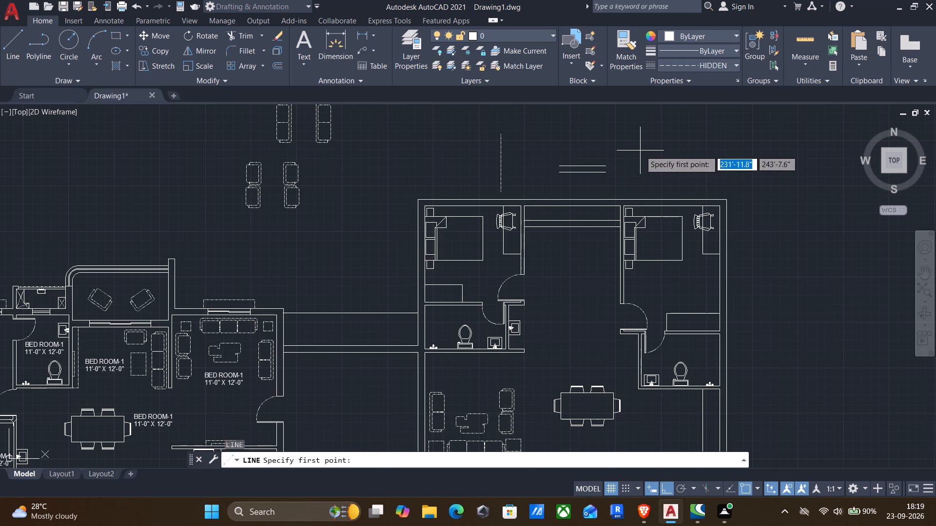
pyautogui.click(642, 148)
pyautogui.click(643, 186)
pyautogui.press('Return')
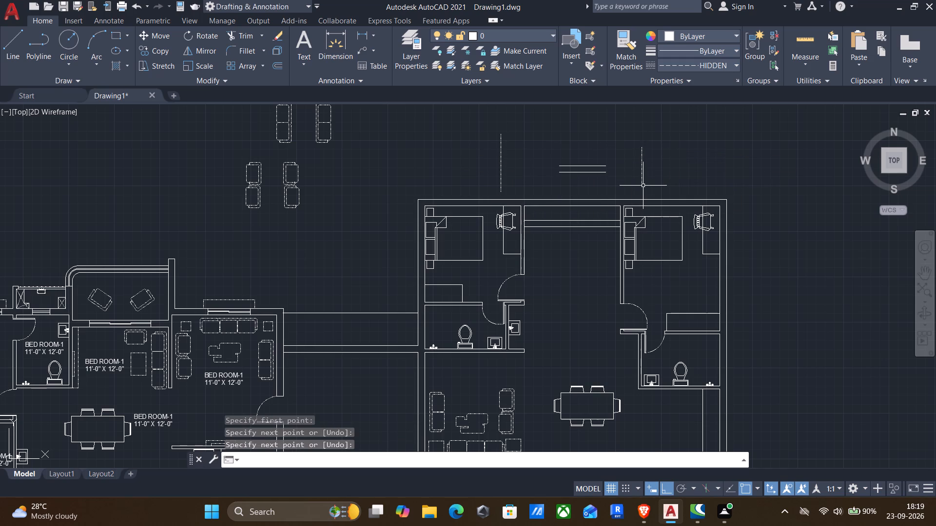
# Extend both lines of the pair above the plan to the vertical boundary lines at each end.
pyautogui.write('ex')
pyautogui.press('Return')
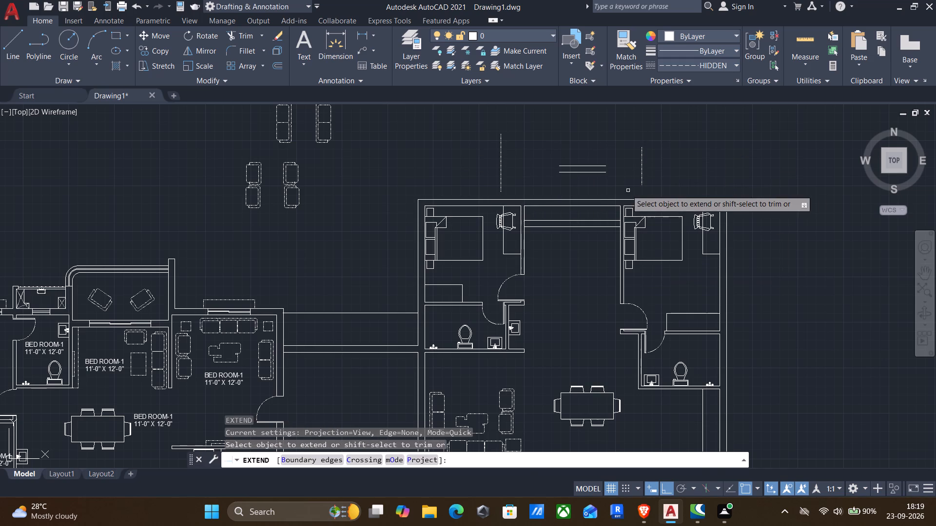
pyautogui.moveTo(576, 188); pyautogui.dragTo(588, 140)
pyautogui.moveTo(580, 186); pyautogui.dragTo(569, 146)
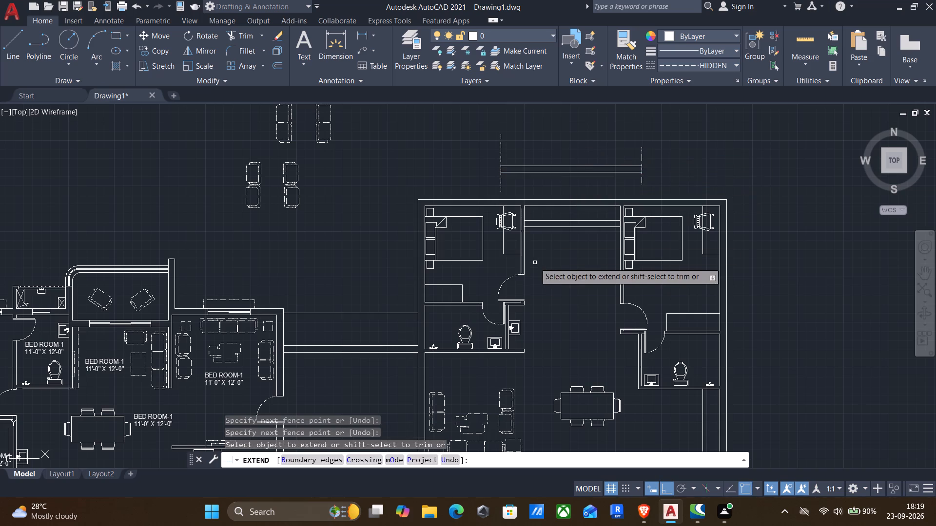
# Extend the double wall lines on both sides of the central passage up to the line pair above the plan.
pyautogui.scroll(3, 515, 221)
pyautogui.moveTo(517, 182); pyautogui.dragTo(581, 181)
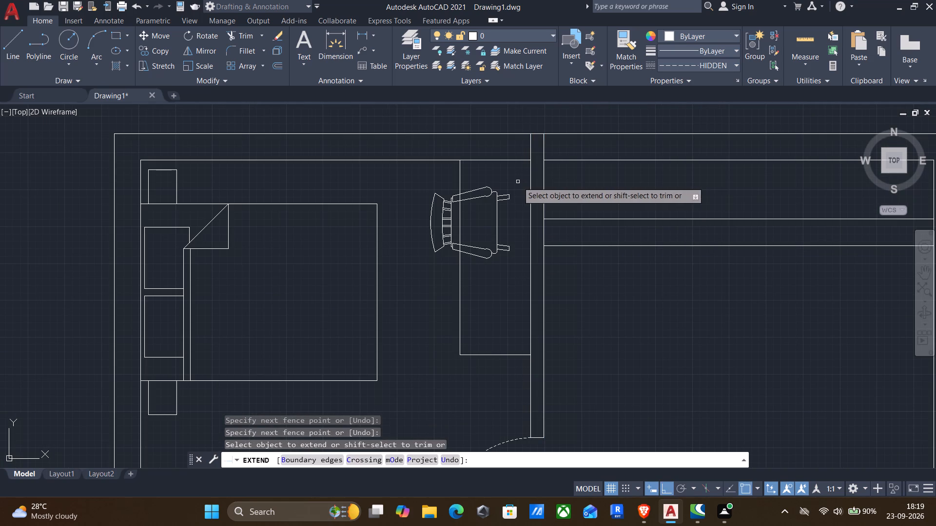
pyautogui.moveTo(513, 182); pyautogui.dragTo(573, 179)
pyautogui.scroll(-2, 538, 160)
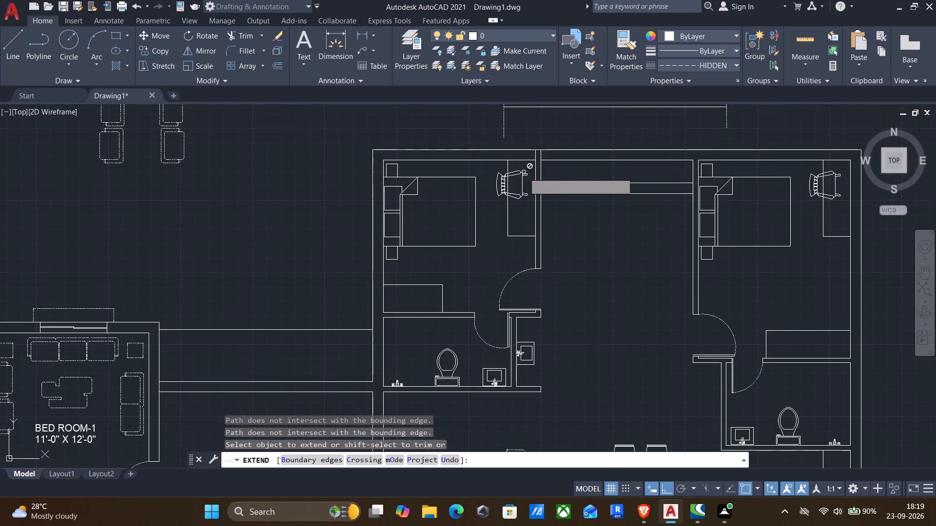
pyautogui.moveTo(524, 172); pyautogui.dragTo(557, 169)
pyautogui.click(532, 166)
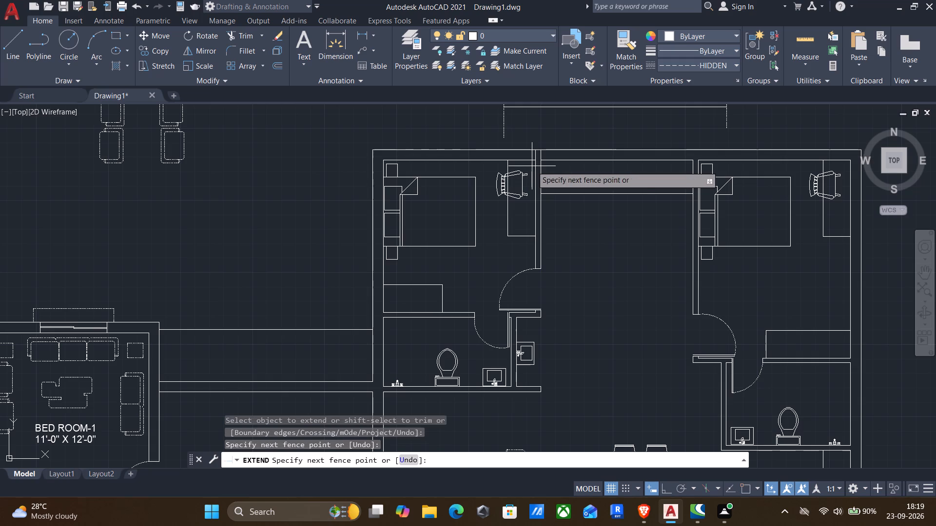
pyautogui.click(553, 174)
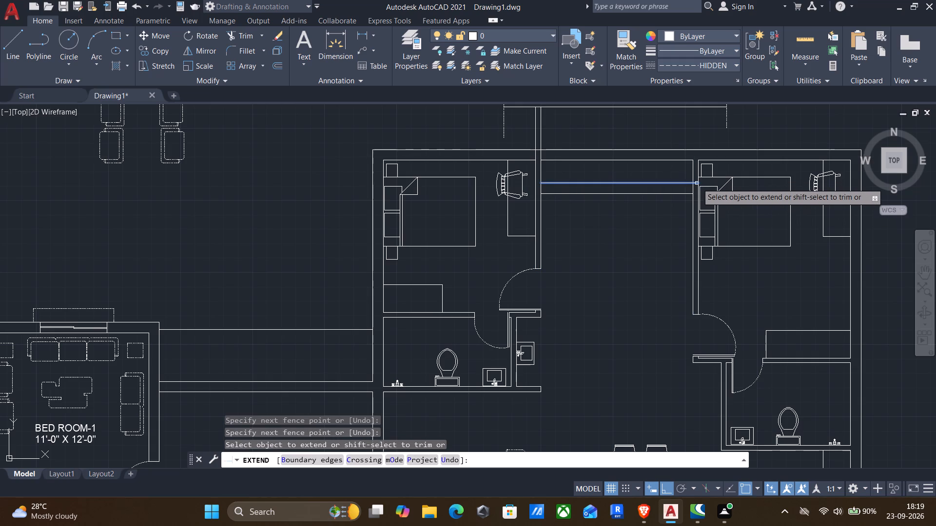
pyautogui.click(692, 166)
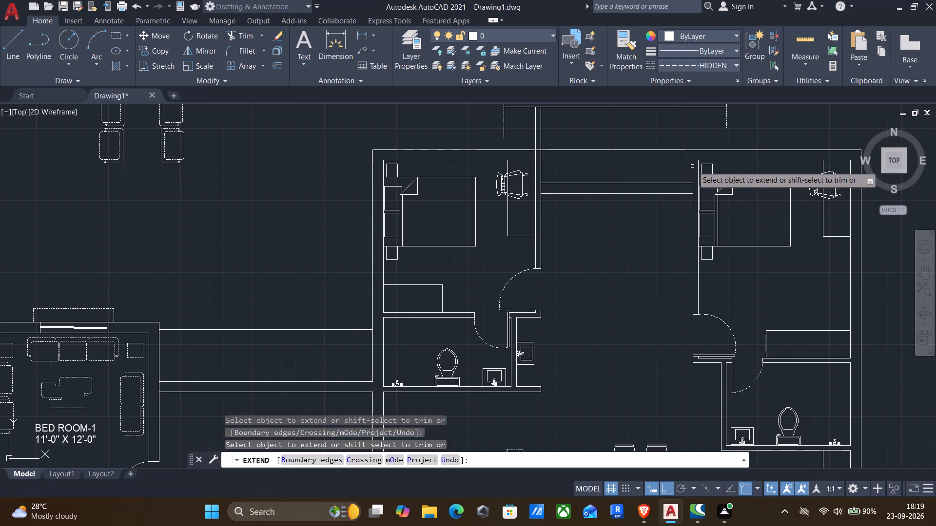
pyautogui.click(693, 156)
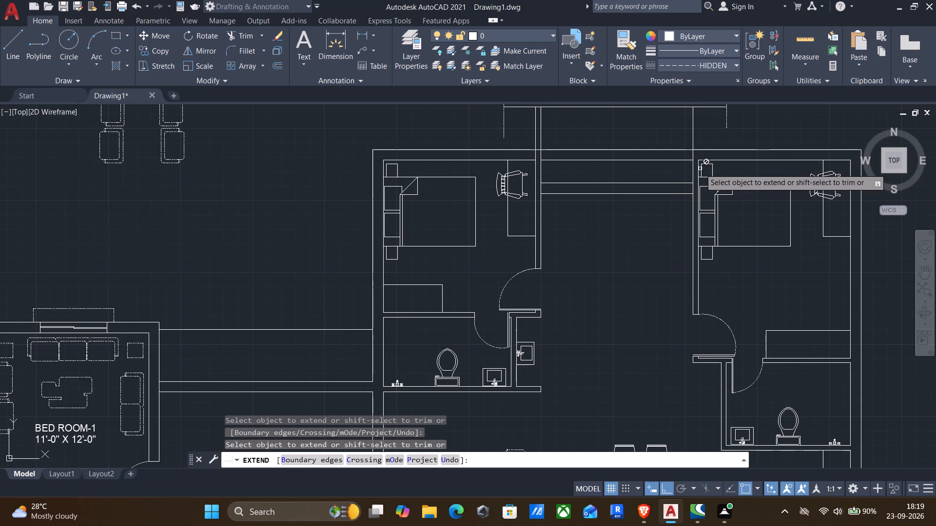
pyautogui.click(698, 170)
pyautogui.click(700, 152)
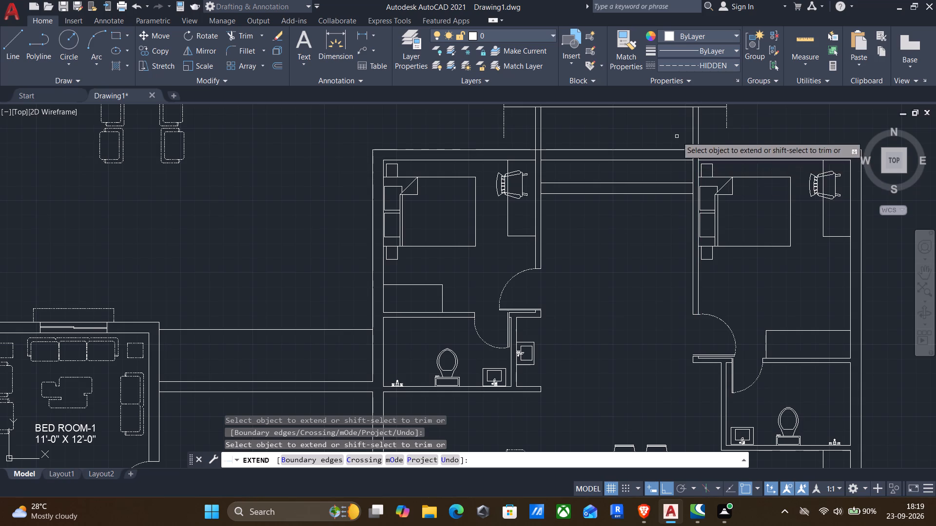
pyautogui.moveTo(662, 138); pyautogui.dragTo(661, 188, button='middle')
pyautogui.moveTo(702, 171); pyautogui.dragTo(670, 170)
pyautogui.moveTo(705, 170); pyautogui.dragTo(688, 170)
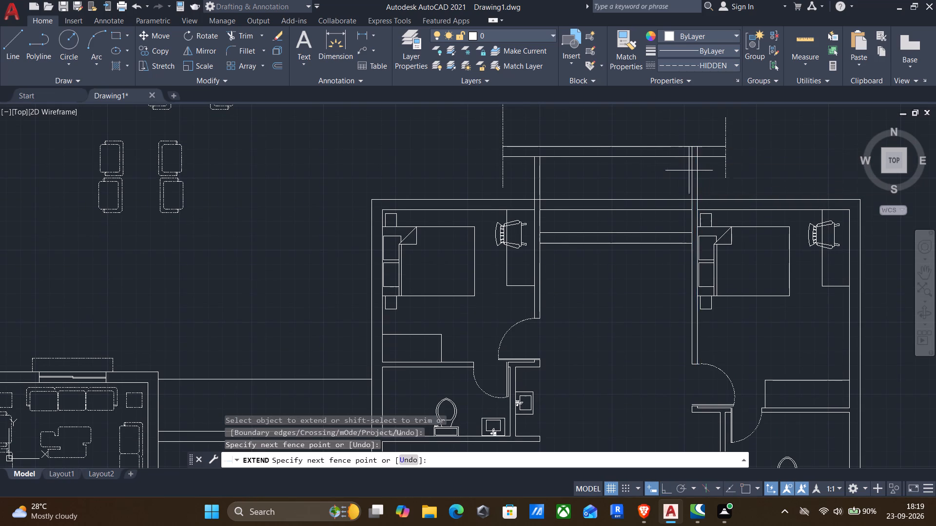
pyautogui.moveTo(688, 170); pyautogui.dragTo(676, 169)
pyautogui.moveTo(573, 170); pyautogui.dragTo(506, 178)
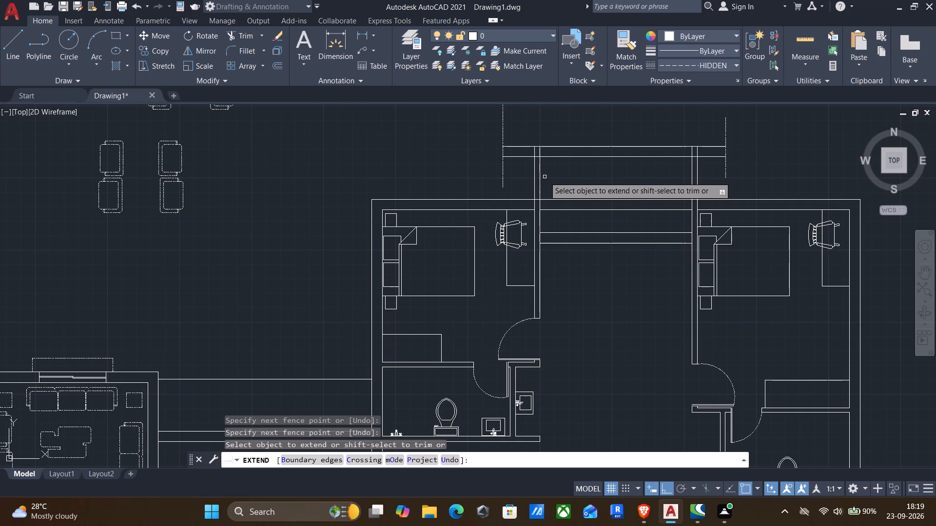
pyautogui.press('Escape')
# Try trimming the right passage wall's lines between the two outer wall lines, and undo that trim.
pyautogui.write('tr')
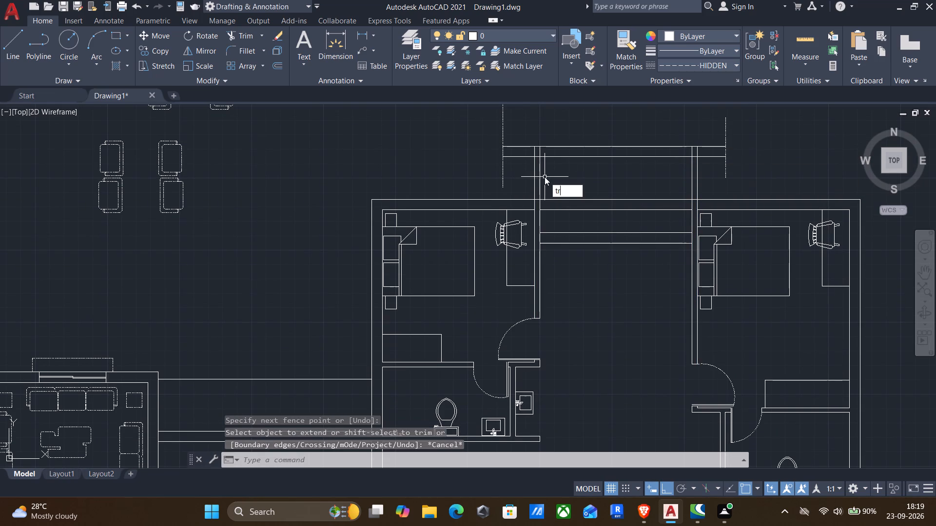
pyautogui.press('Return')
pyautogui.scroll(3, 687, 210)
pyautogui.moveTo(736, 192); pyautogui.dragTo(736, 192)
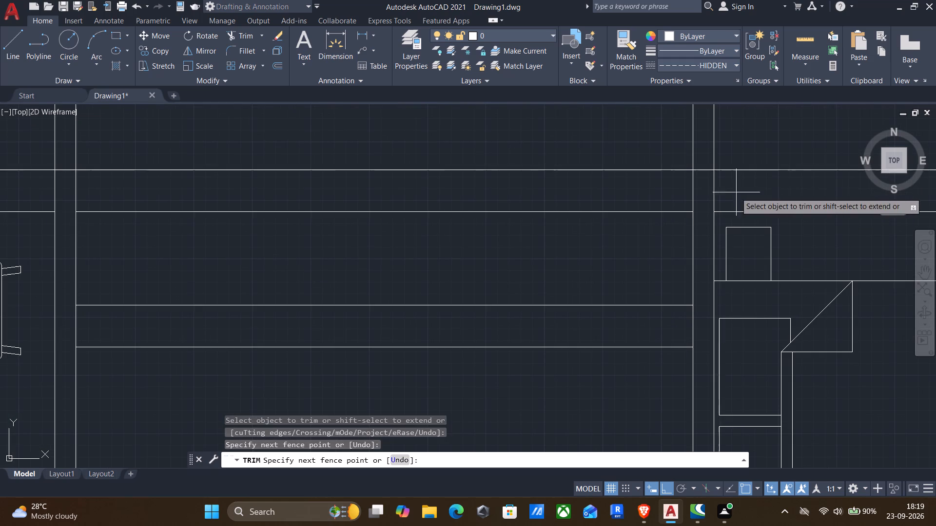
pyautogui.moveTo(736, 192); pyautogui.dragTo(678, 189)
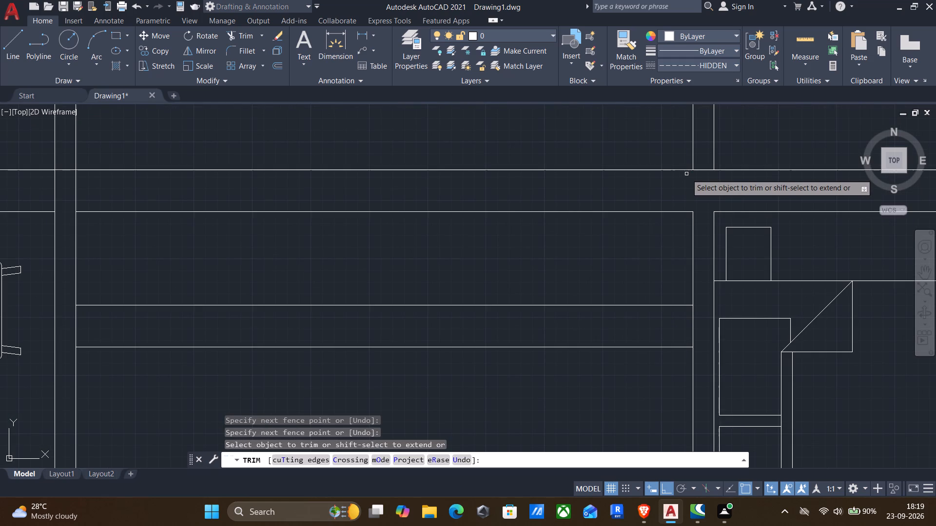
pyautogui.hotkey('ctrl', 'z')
# Trim away both outer wall lines where they cross the central passage between the two upper bedrooms.
pyautogui.scroll(-2, 674, 179)
pyautogui.scroll(3, 642, 191)
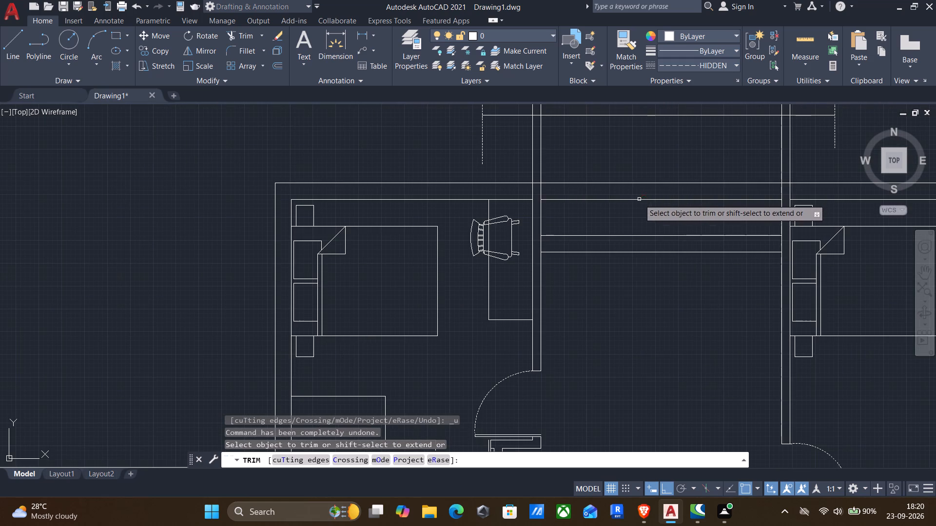
pyautogui.moveTo(638, 201); pyautogui.dragTo(641, 170)
pyautogui.moveTo(641, 170); pyautogui.dragTo(642, 203)
pyautogui.scroll(2, 528, 192)
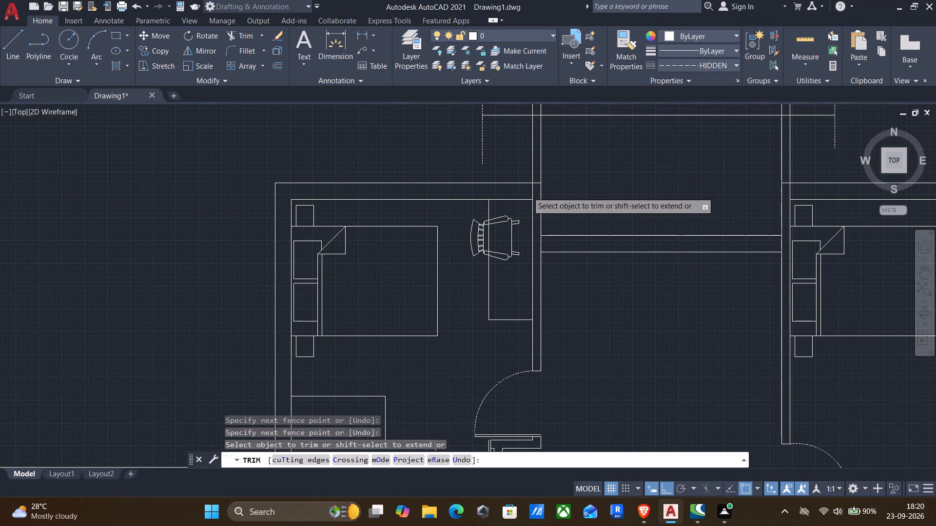
# Trim the left passage wall's lines where they cut through its junctions with the bedroom's outer wall and the passage cross wall.
pyautogui.scroll(1, 527, 192)
pyautogui.moveTo(549, 148); pyautogui.dragTo(519, 191)
pyautogui.scroll(-3, 518, 193)
pyautogui.scroll(3, 516, 259)
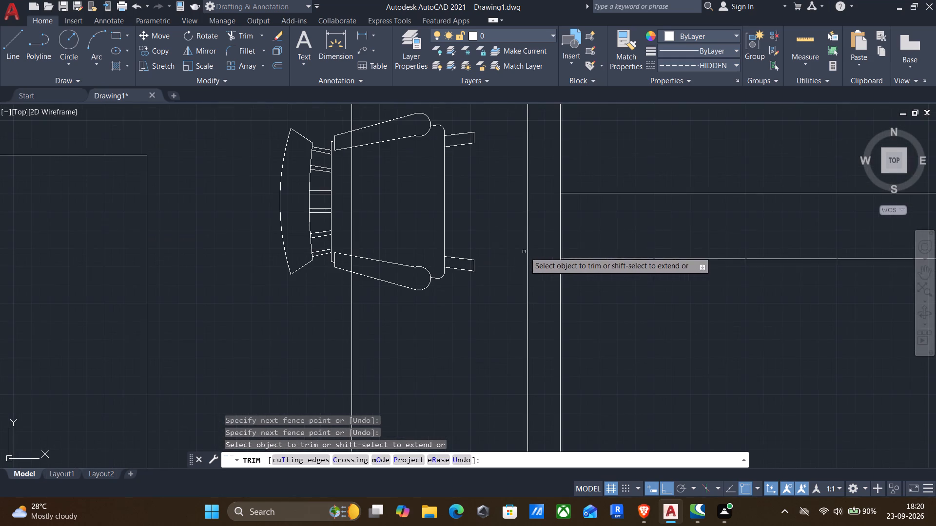
pyautogui.moveTo(544, 232); pyautogui.dragTo(592, 226)
pyautogui.scroll(-4, 592, 226)
# Trim the right passage wall's lines where they cut through its junctions with the bedroom's outer wall and the passage cross wall.
pyautogui.scroll(4, 737, 199)
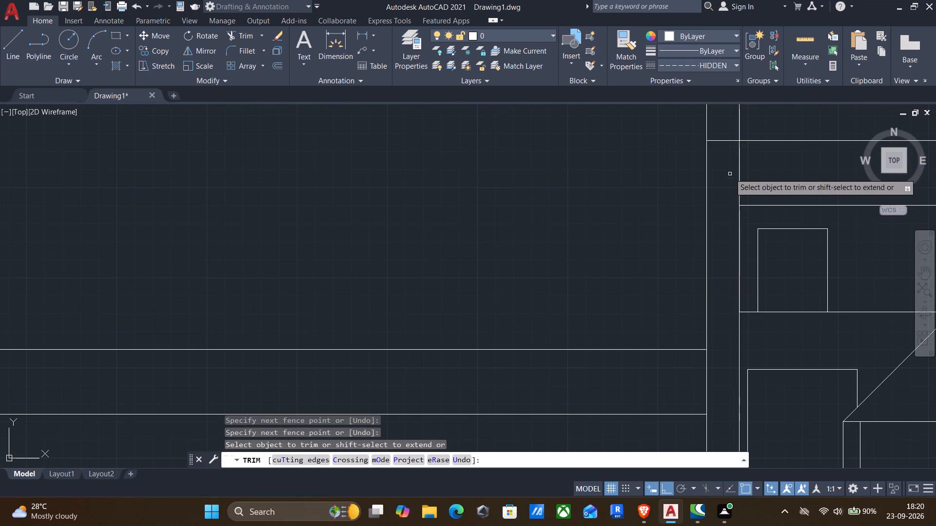
pyautogui.scroll(-2, 724, 147)
pyautogui.scroll(3, 717, 147)
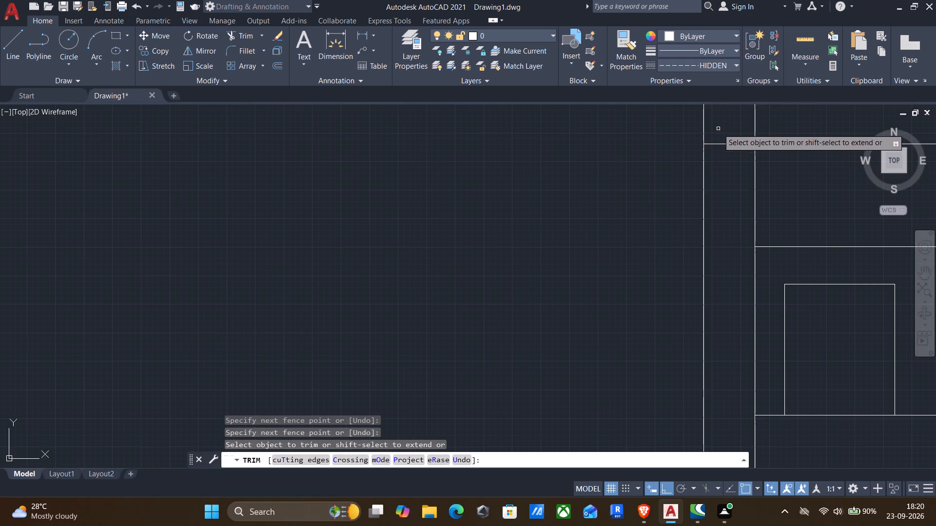
pyautogui.moveTo(718, 127); pyautogui.dragTo(765, 168)
pyautogui.scroll(-3, 767, 195)
pyautogui.scroll(3, 736, 312)
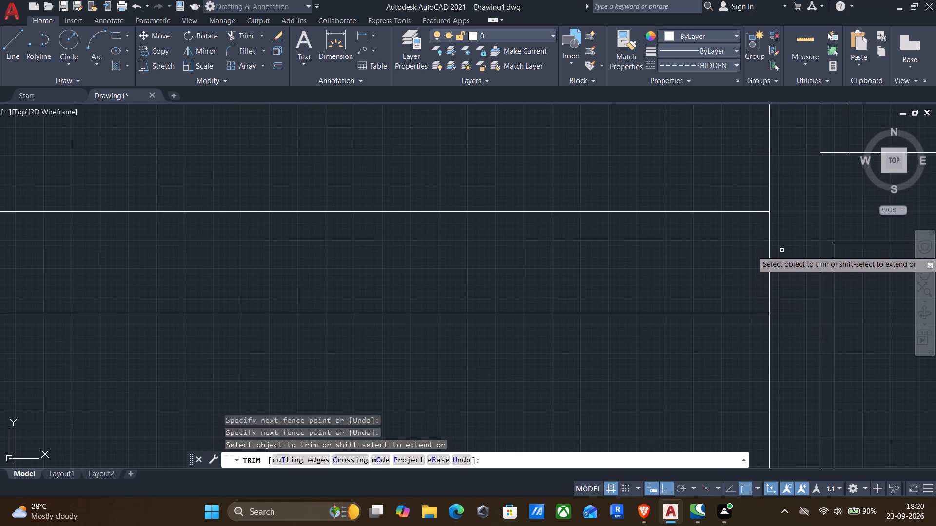
pyautogui.moveTo(788, 243); pyautogui.dragTo(711, 260)
pyautogui.scroll(-3, 832, 199)
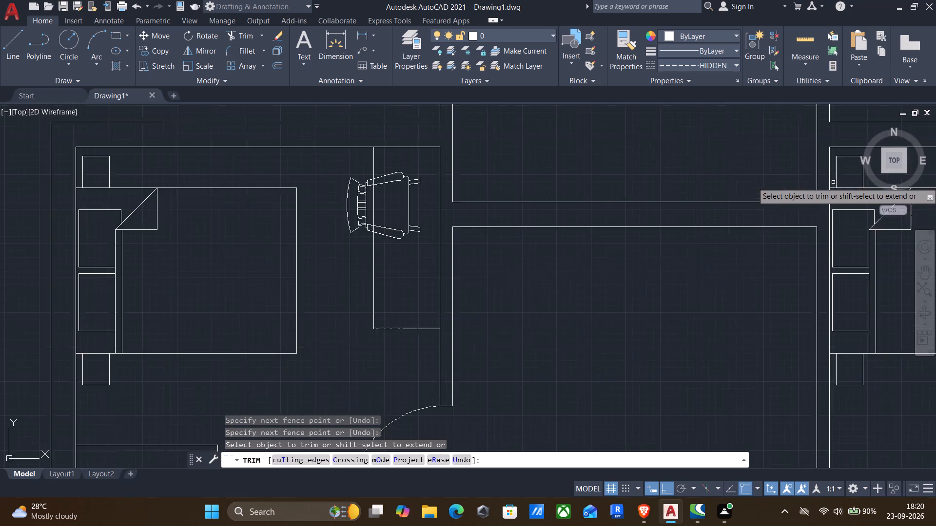
# Trim off the upper line pair beyond both passage walls and remove the dashed vertical boundary lines at its ends.
pyautogui.moveTo(830, 186); pyautogui.dragTo(667, 260, button='middle')
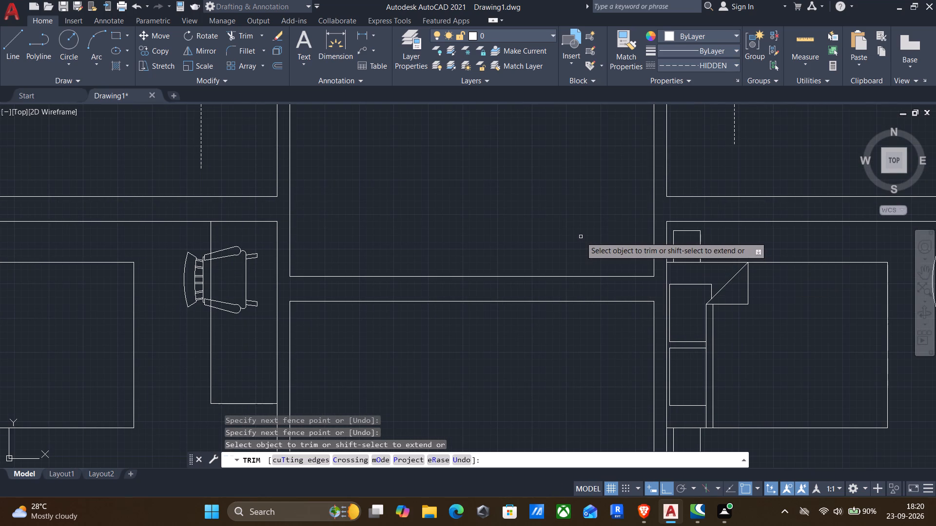
pyautogui.moveTo(557, 205); pyautogui.dragTo(542, 307, button='middle')
pyautogui.middleClick(541, 312)
pyautogui.moveTo(682, 133); pyautogui.dragTo(692, 255)
pyautogui.moveTo(697, 190); pyautogui.dragTo(752, 174)
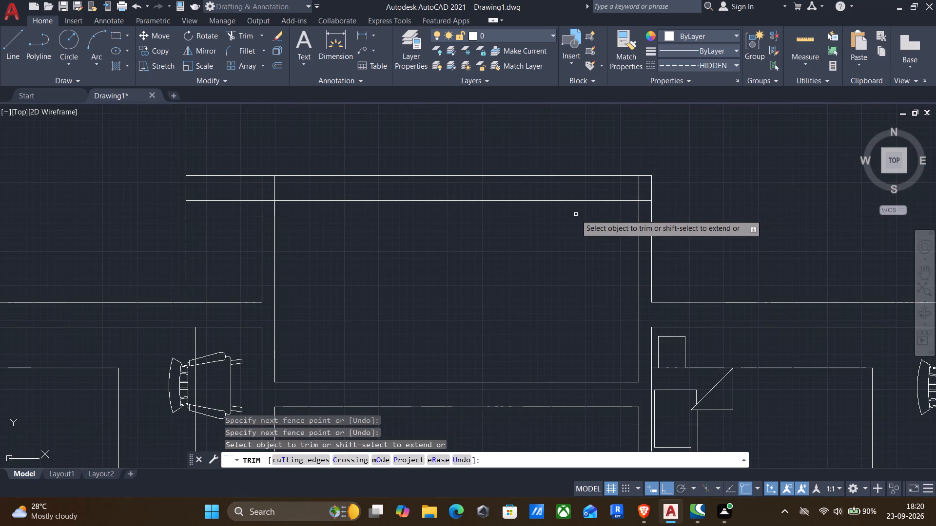
pyautogui.moveTo(462, 225); pyautogui.dragTo(559, 284, button='middle')
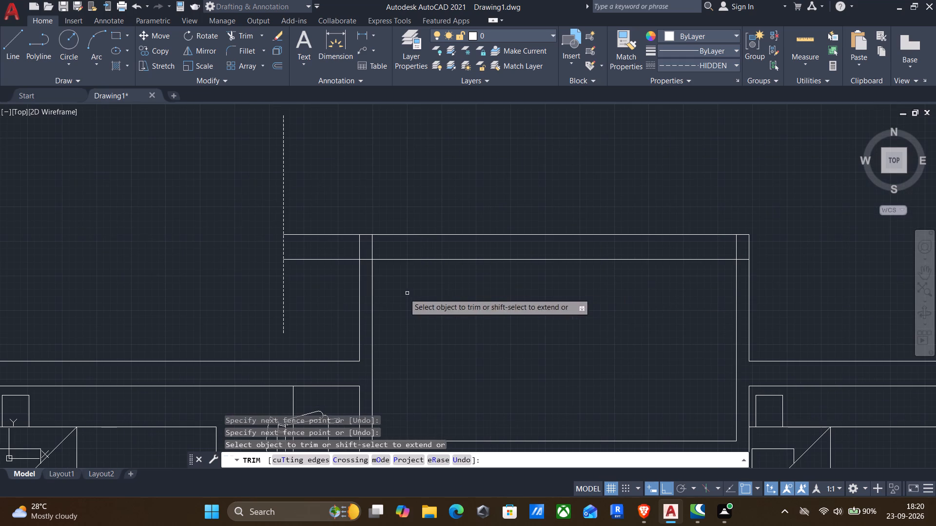
pyautogui.moveTo(325, 281); pyautogui.dragTo(349, 146)
pyautogui.moveTo(338, 161); pyautogui.dragTo(244, 225)
# Trim the overlapping inner wall lines at the projection's two upper corners to form clean double-wall corners.
pyautogui.scroll(3, 382, 257)
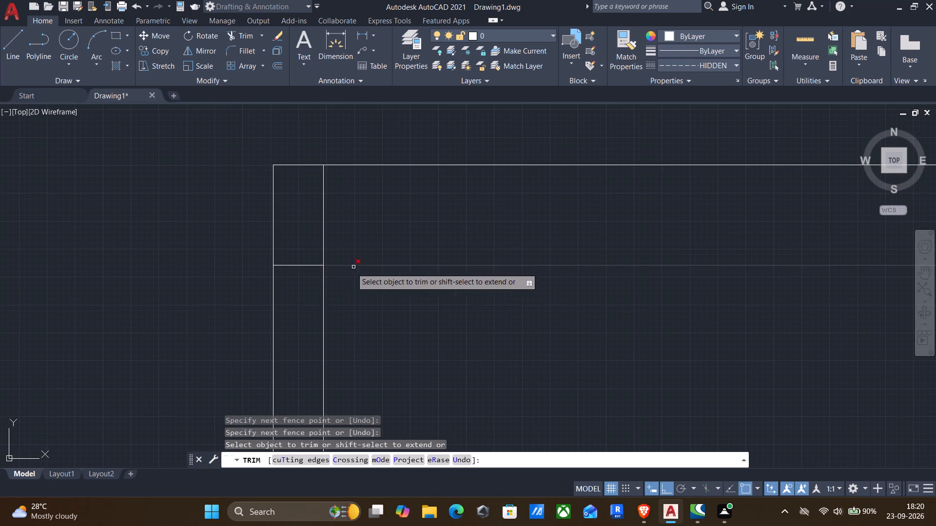
pyautogui.moveTo(306, 240); pyautogui.dragTo(349, 196)
pyautogui.moveTo(295, 235); pyautogui.dragTo(304, 285)
pyautogui.scroll(-2, 374, 287)
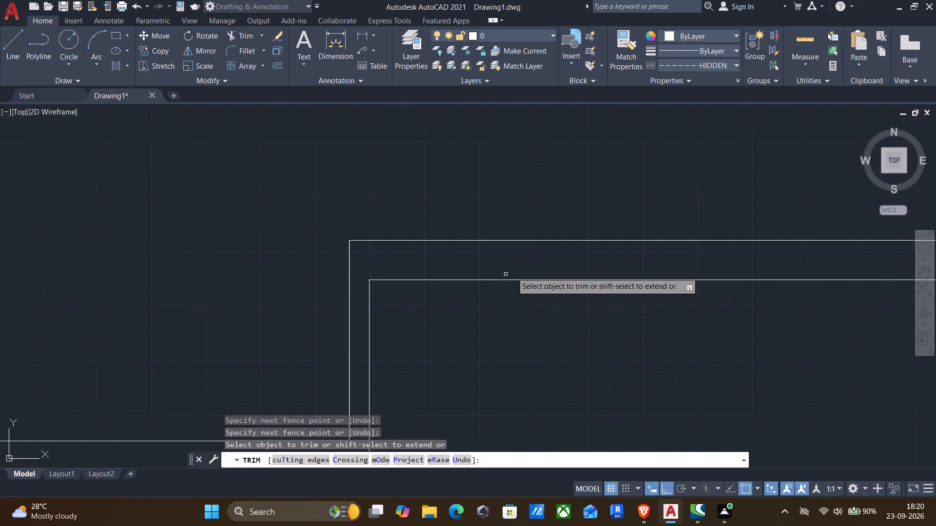
pyautogui.scroll(-2, 741, 277)
pyautogui.moveTo(726, 318); pyautogui.dragTo(587, 304, button='middle')
pyautogui.scroll(4, 673, 262)
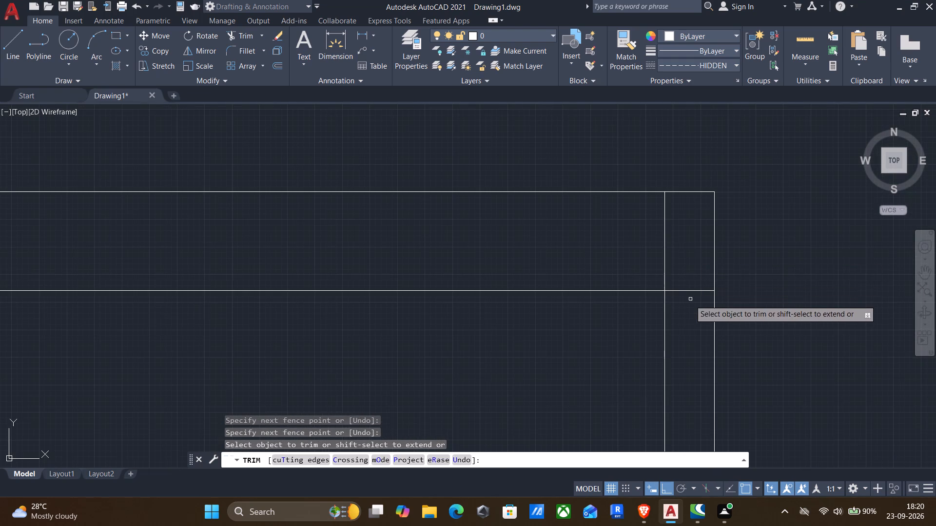
pyautogui.moveTo(685, 311); pyautogui.dragTo(644, 251)
pyautogui.scroll(-3, 643, 252)
pyautogui.moveTo(582, 296); pyautogui.dragTo(795, 188, button='middle')
pyautogui.scroll(-1, 796, 187)
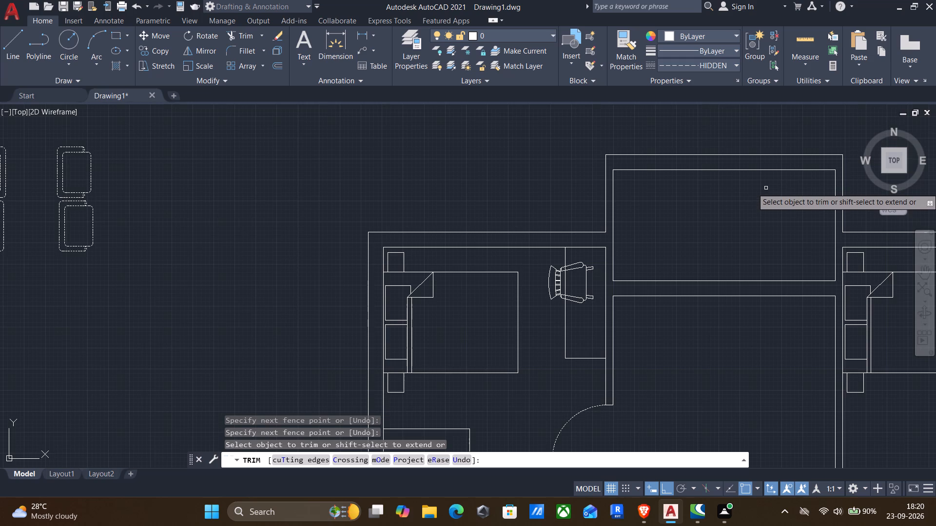
pyautogui.press('Escape')
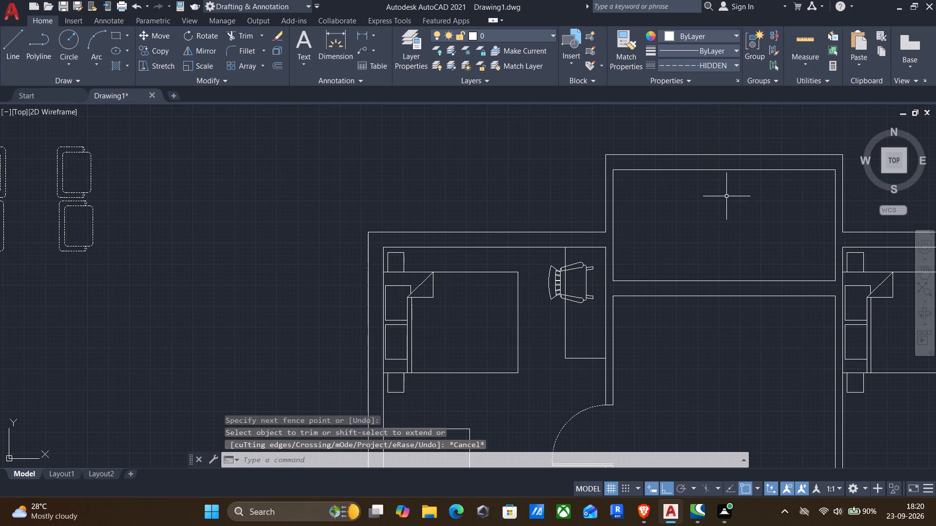
# Offset the projection's left and right outer side lines outward by 4.5".
pyautogui.press('o')
pyautogui.press('Return')
pyautogui.click(602, 190)
pyautogui.moveTo(546, 194); pyautogui.dragTo(552, 194)
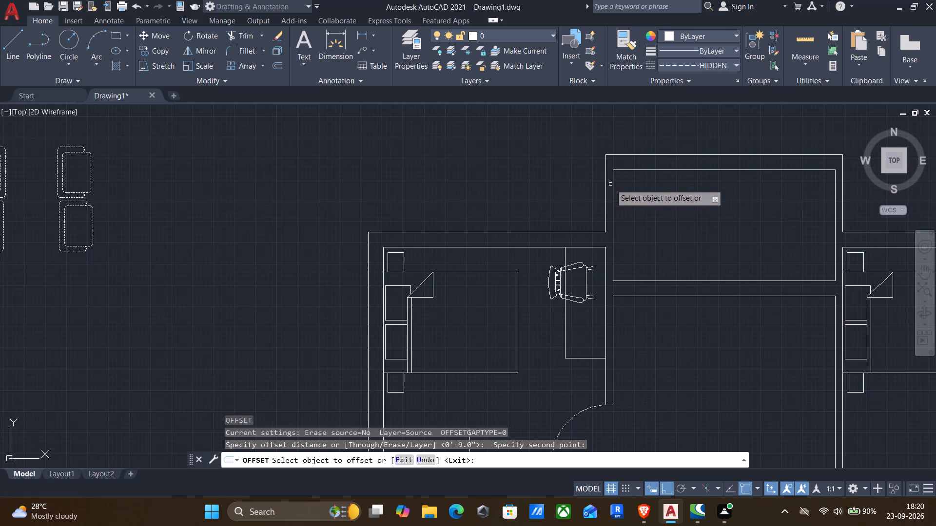
pyautogui.click(607, 186)
pyautogui.click(605, 187)
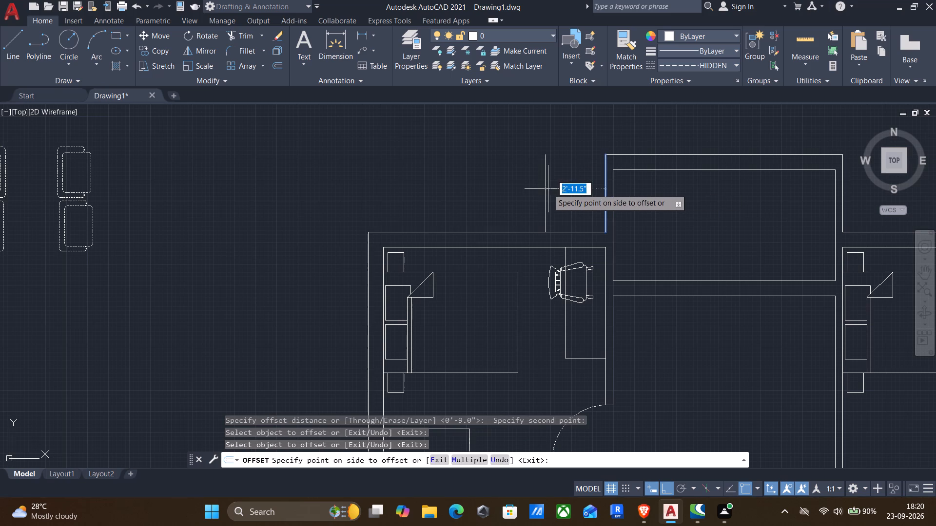
pyautogui.write('4.5"')
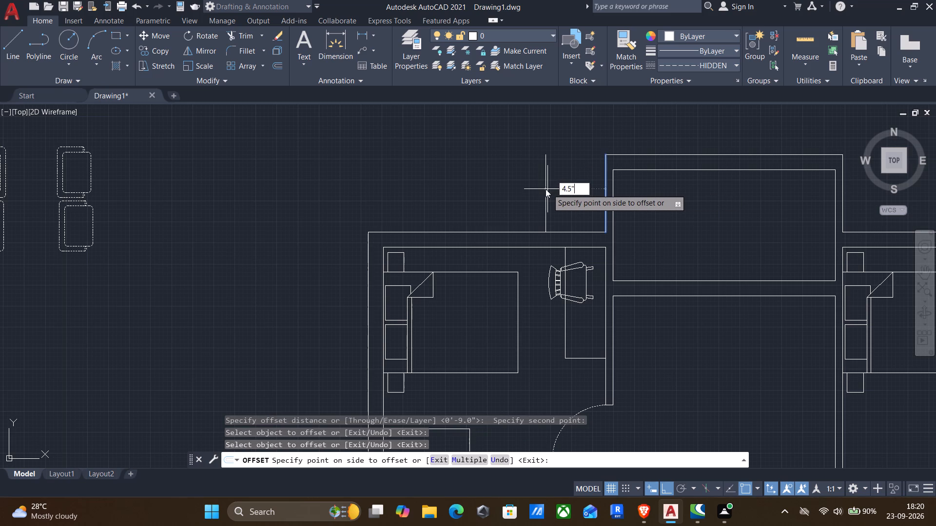
pyautogui.press('Return')
pyautogui.moveTo(546, 191); pyautogui.dragTo(329, 221, button='middle')
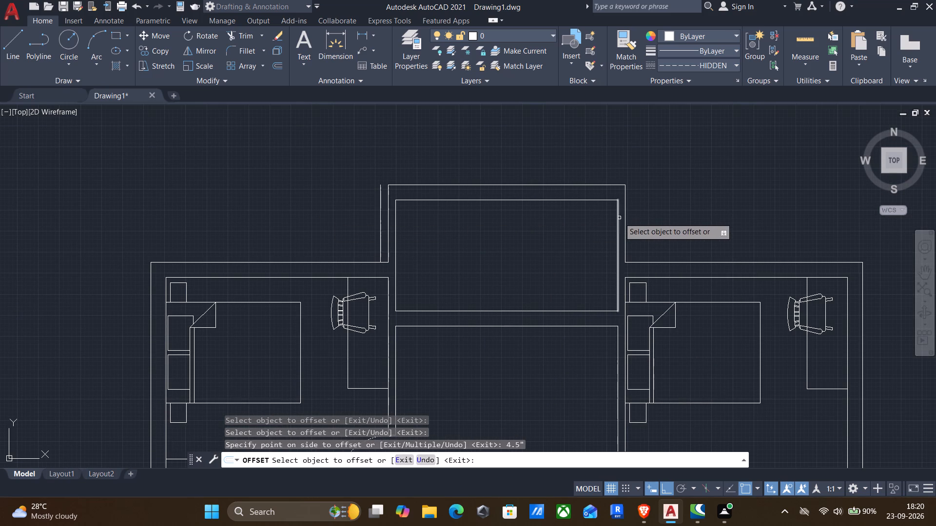
pyautogui.click(625, 219)
pyautogui.write('4.5')
pyautogui.hotkey('shift', '"')
pyautogui.press('Return')
pyautogui.press('Return')
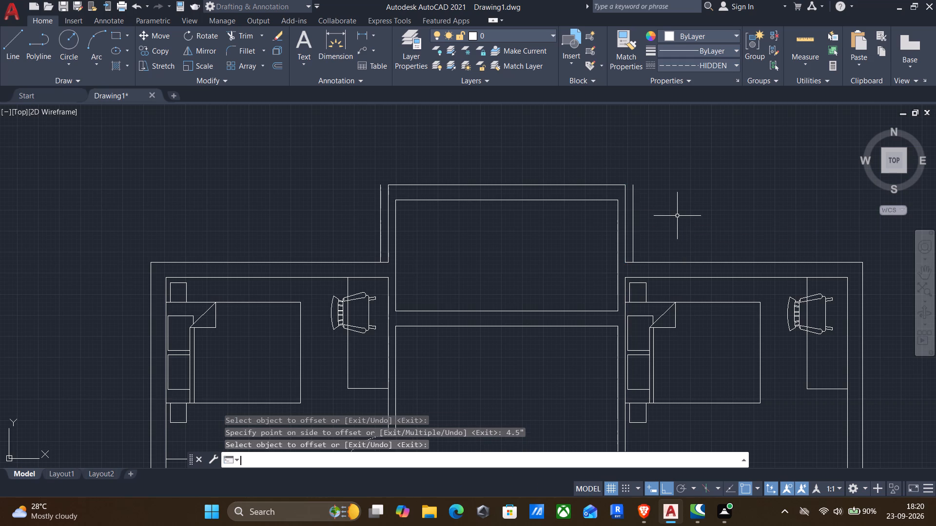
# Fillet both offset side lines with the projection's top outer line at zero radius to form square corners.
pyautogui.press('f')
pyautogui.press('Return')
pyautogui.click(635, 233)
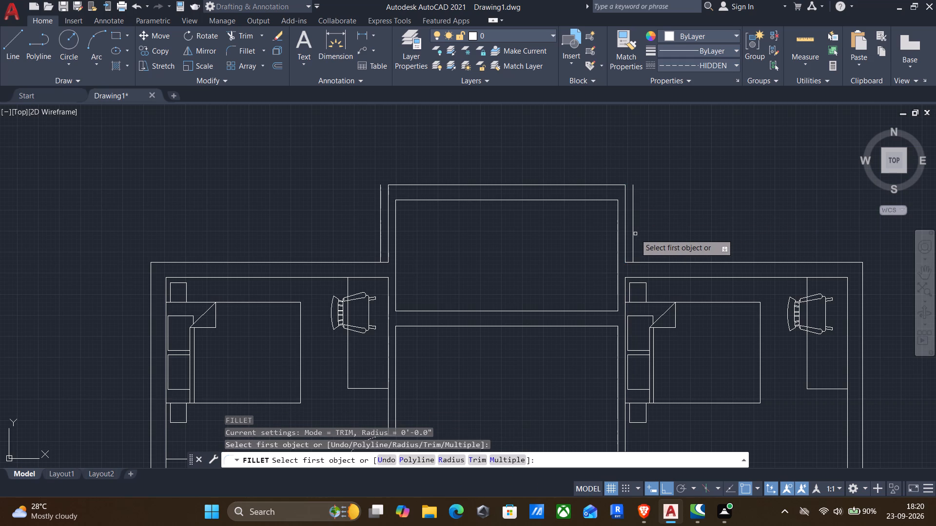
pyautogui.click(633, 227)
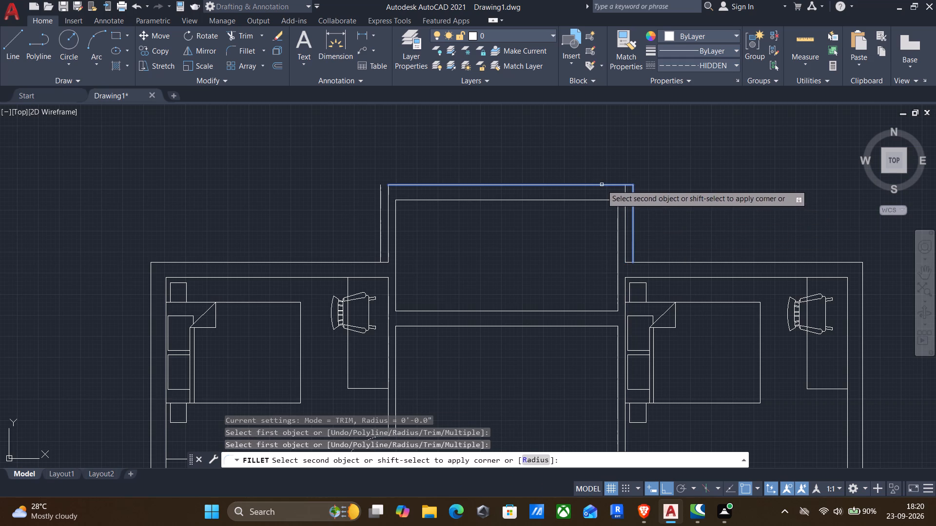
pyautogui.click(601, 185)
pyautogui.press('Return')
pyautogui.click(380, 209)
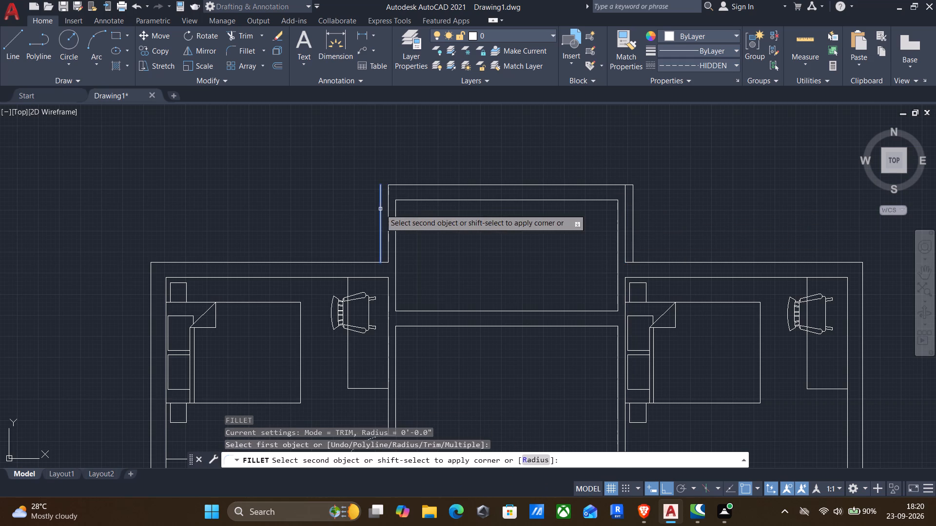
pyautogui.click(402, 186)
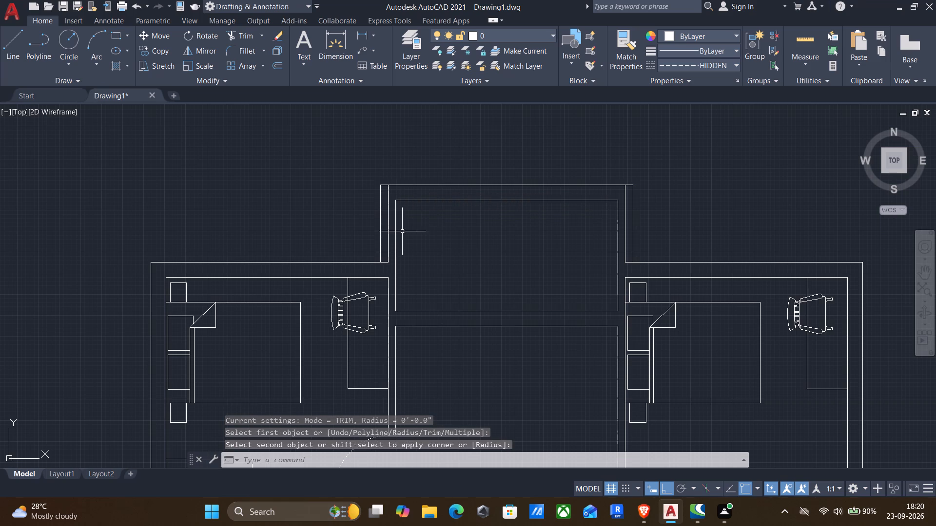
# Fillet the left and right bedrooms' top outer wall lines with the adjacent offset side lines at zero radius.
pyautogui.press('Return')
pyautogui.click(368, 263)
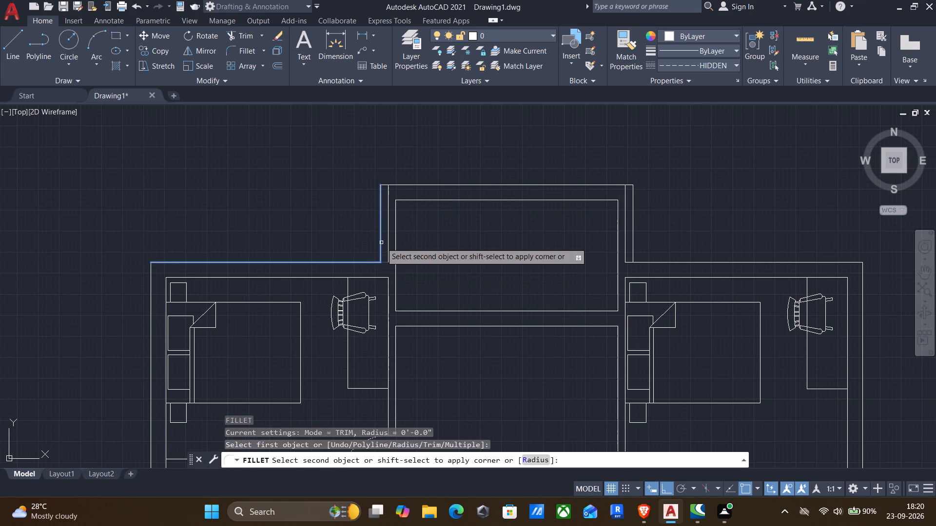
pyautogui.click(381, 243)
pyautogui.press('Return')
pyautogui.click(647, 262)
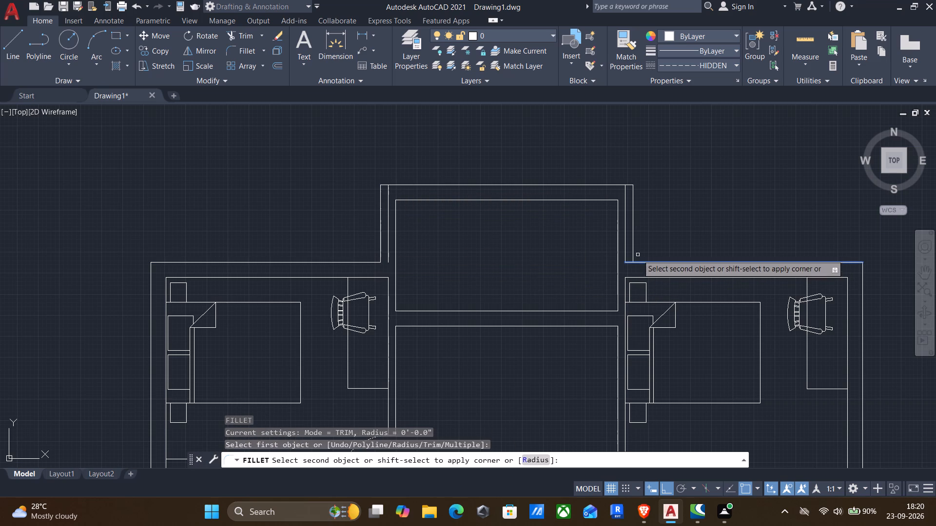
pyautogui.click(634, 245)
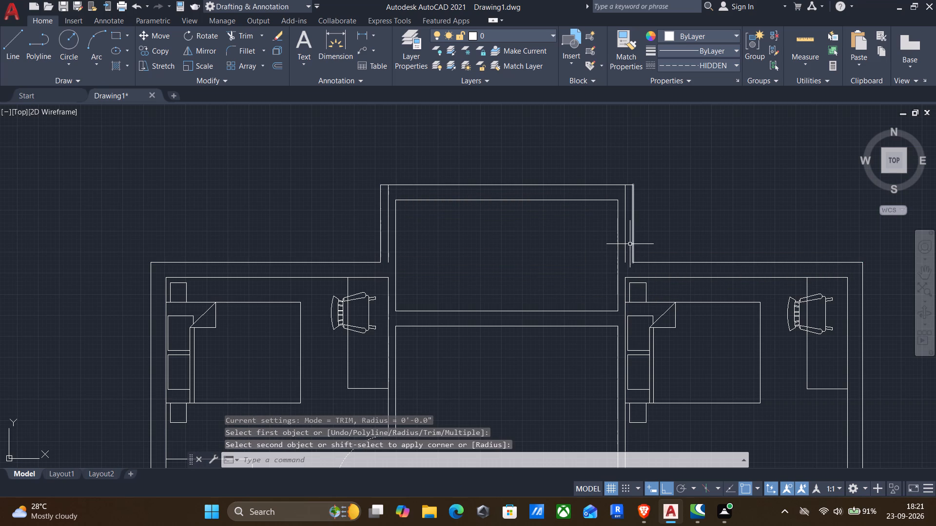
# Delete the two original outer side lines left inside the projection's thickened walls.
pyautogui.click(624, 245)
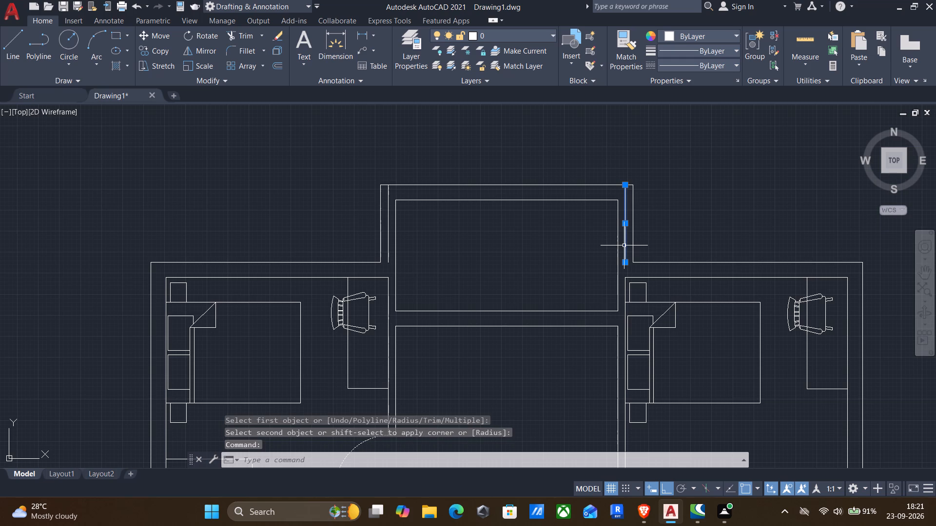
pyautogui.press('Delete')
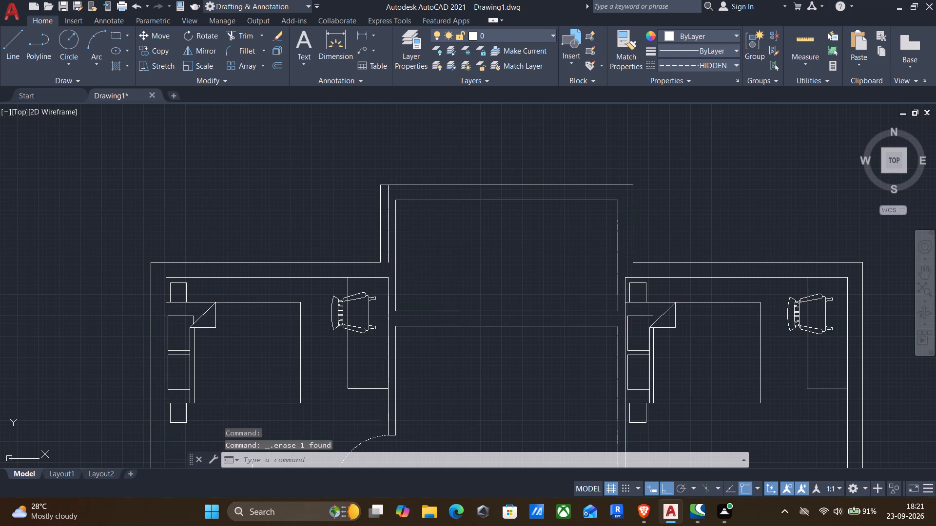
pyautogui.click(389, 249)
pyautogui.press('Delete')
# Set the current linetype to ByLayer.
pyautogui.scroll(-1, 426, 240)
pyautogui.moveTo(466, 243); pyautogui.dragTo(496, 224, button='middle')
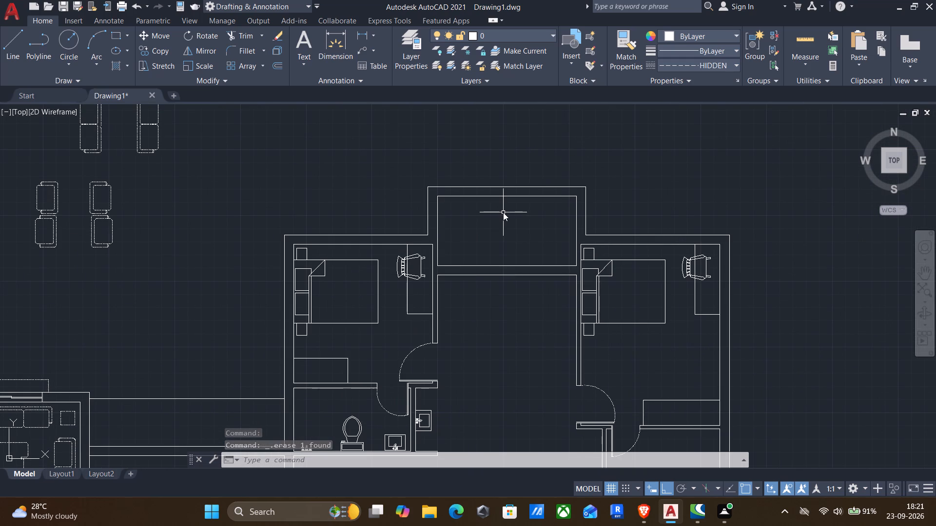
pyautogui.press('l')
pyautogui.scroll(1, 503, 94)
pyautogui.click(721, 56)
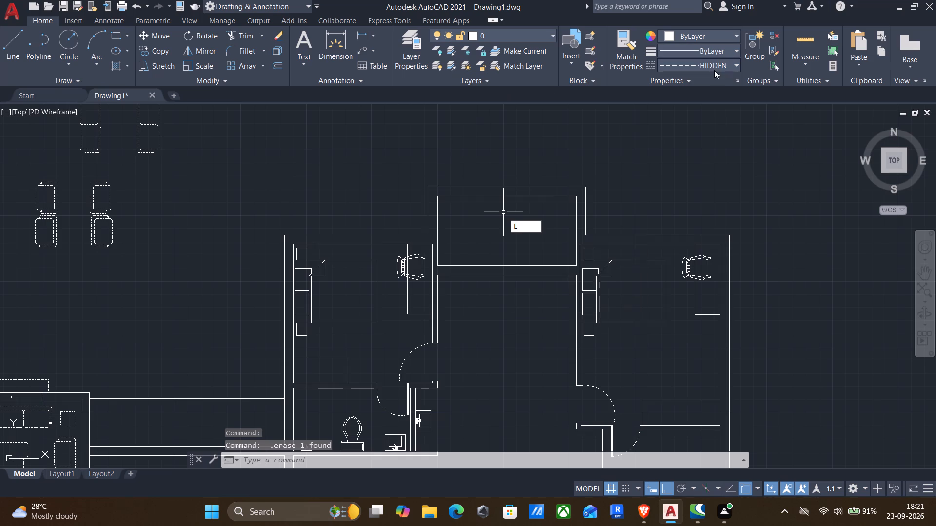
pyautogui.click(714, 71)
pyautogui.click(681, 81)
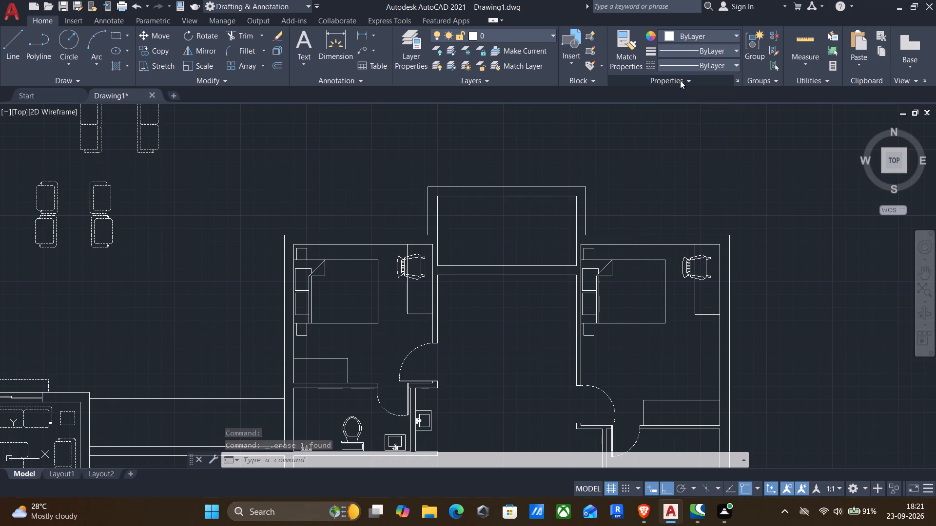
# Draw a short vertical line upward from the projection's upper-left outer corner.
pyautogui.press('l')
pyautogui.press('Return')
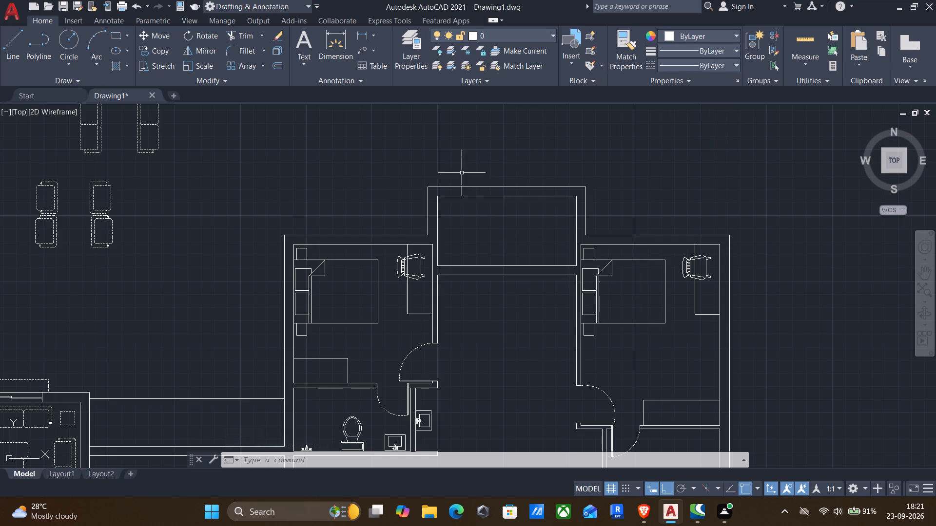
pyautogui.press('l')
pyautogui.press('Return')
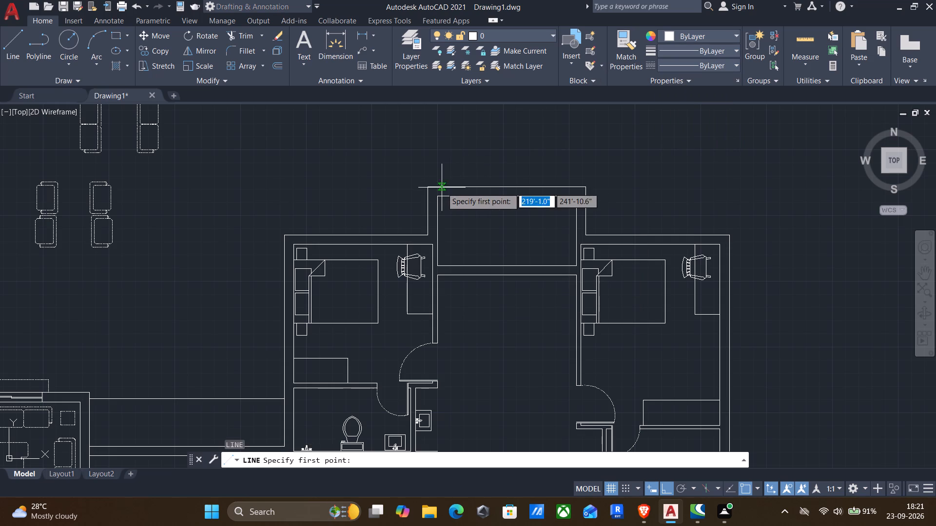
pyautogui.moveTo(428, 187); pyautogui.dragTo(428, 180)
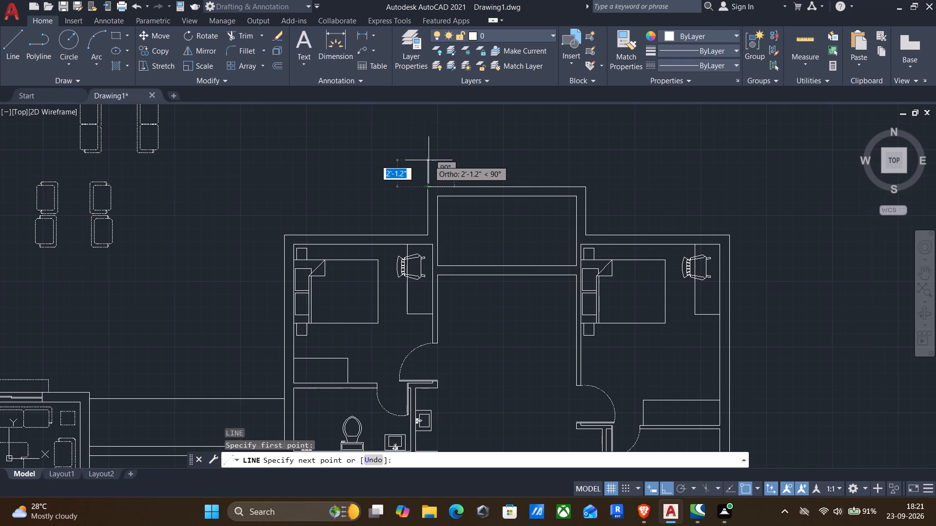
pyautogui.scroll(2, 429, 160)
pyautogui.click(422, 192)
pyautogui.press('Return')
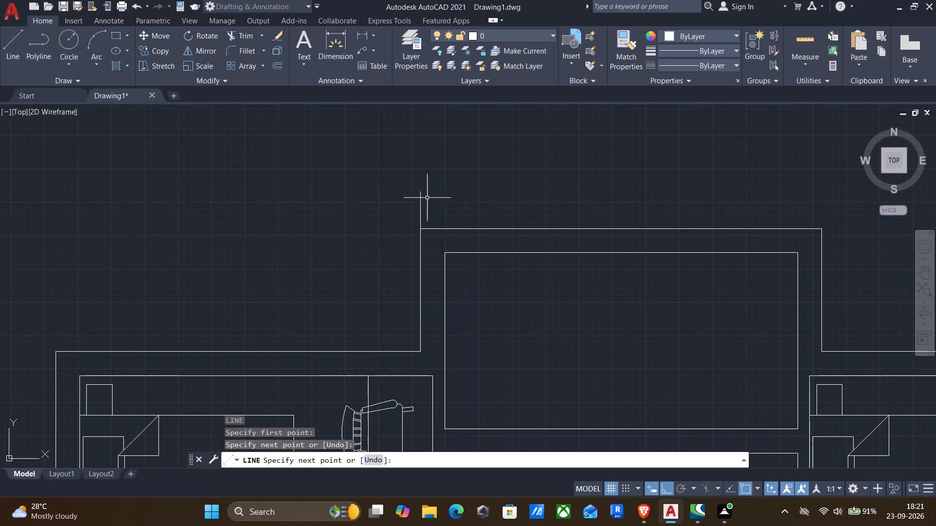
# Draw the stub's second vertical side up from the projection's inner upper-left corner and close its top with a horizontal line.
pyautogui.press('Return')
pyautogui.click(444, 255)
pyautogui.click(444, 201)
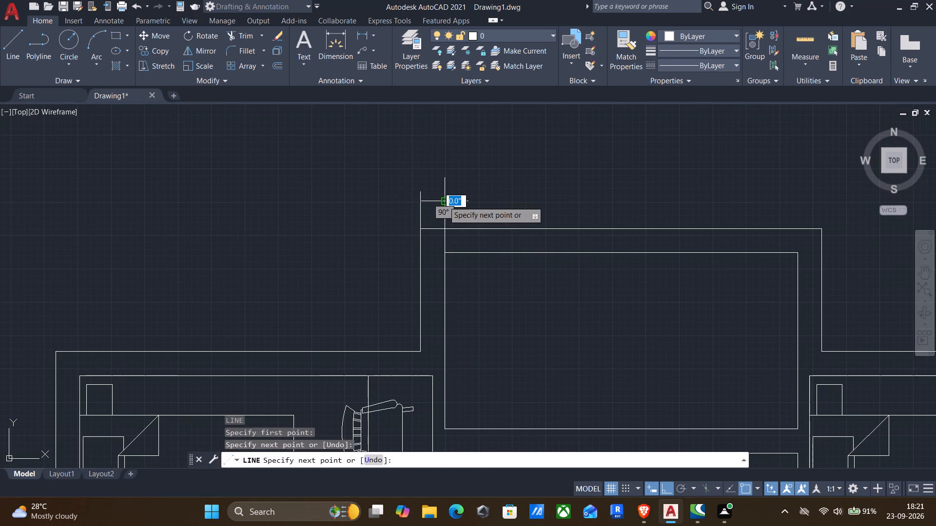
pyautogui.press('Return')
pyautogui.press('Return')
pyautogui.moveTo(422, 194); pyautogui.dragTo(426, 194)
pyautogui.scroll(3, 443, 190)
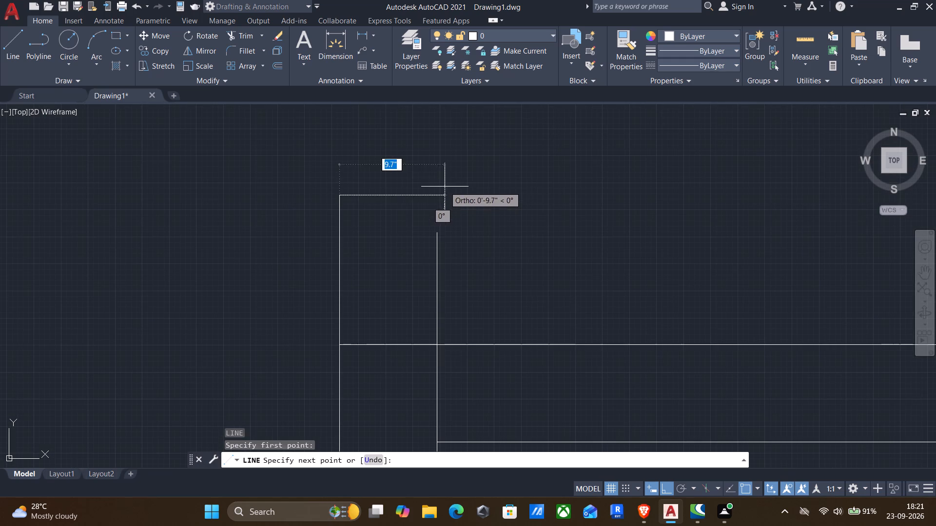
pyautogui.click(438, 191)
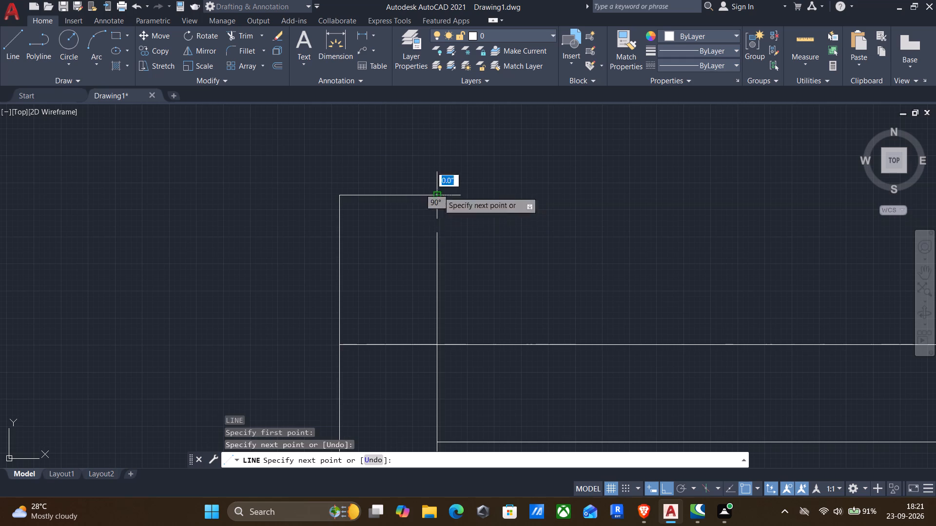
pyautogui.click(438, 235)
pyautogui.press('Return')
# Trim away the part of the projection's outer top wall line that crosses the new stub wall.
pyautogui.moveTo(417, 285); pyautogui.dragTo(490, 186, button='middle')
pyautogui.scroll(-2, 492, 183)
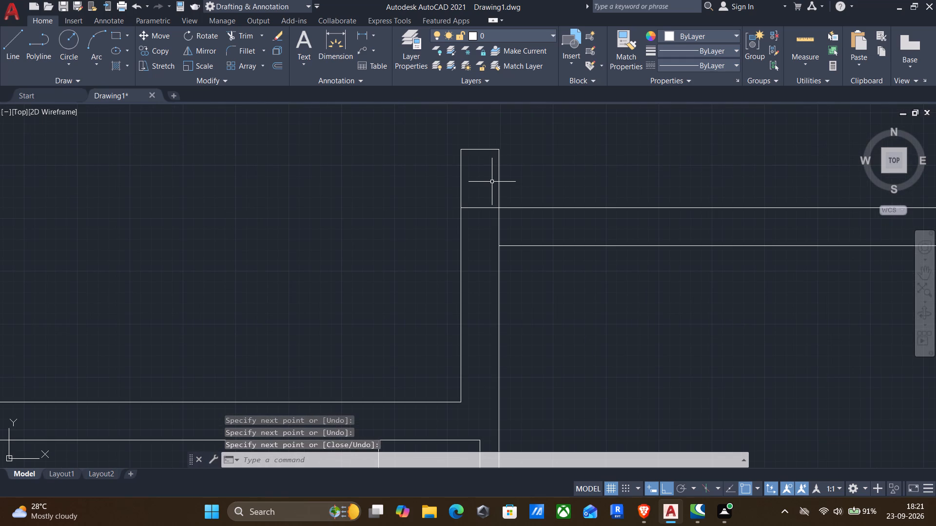
pyautogui.write('tr')
pyautogui.press('Return')
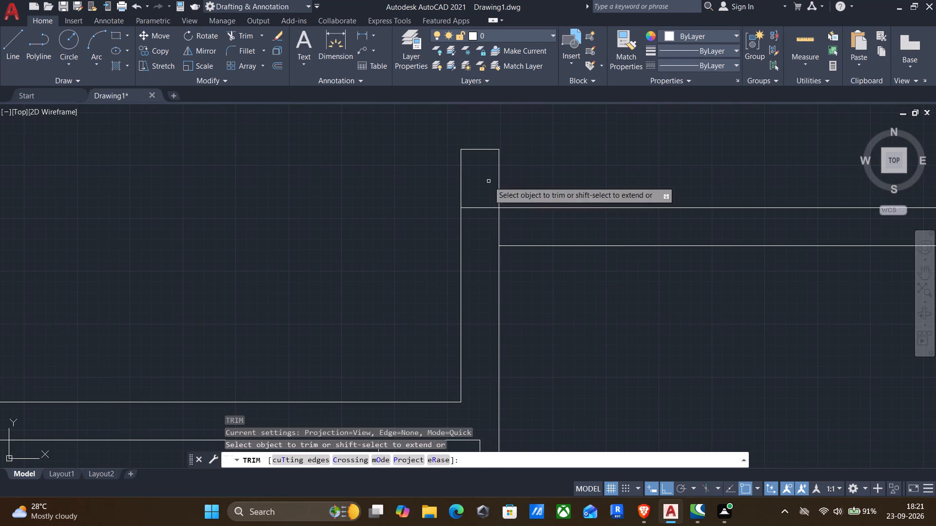
pyautogui.moveTo(479, 198); pyautogui.dragTo(473, 238)
pyautogui.scroll(-2, 473, 239)
pyautogui.moveTo(553, 295); pyautogui.dragTo(515, 269, button='middle')
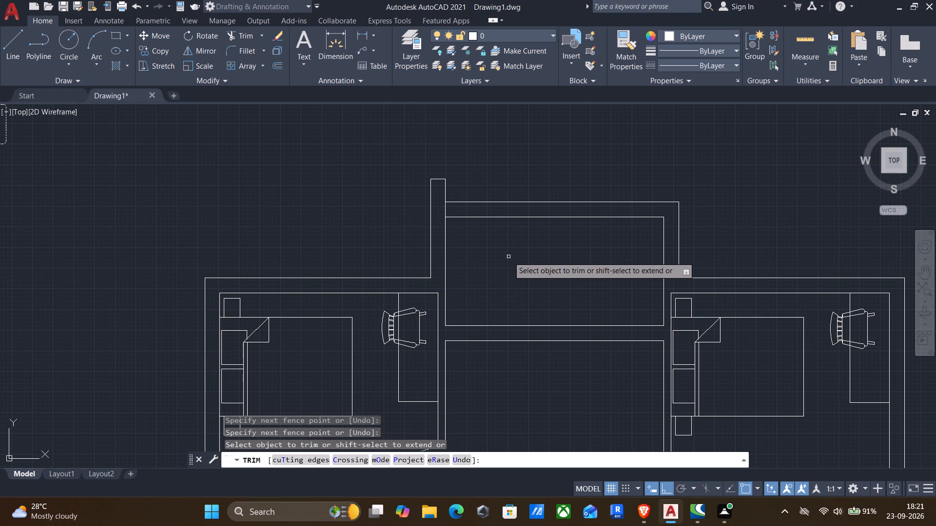
pyautogui.press('Escape')
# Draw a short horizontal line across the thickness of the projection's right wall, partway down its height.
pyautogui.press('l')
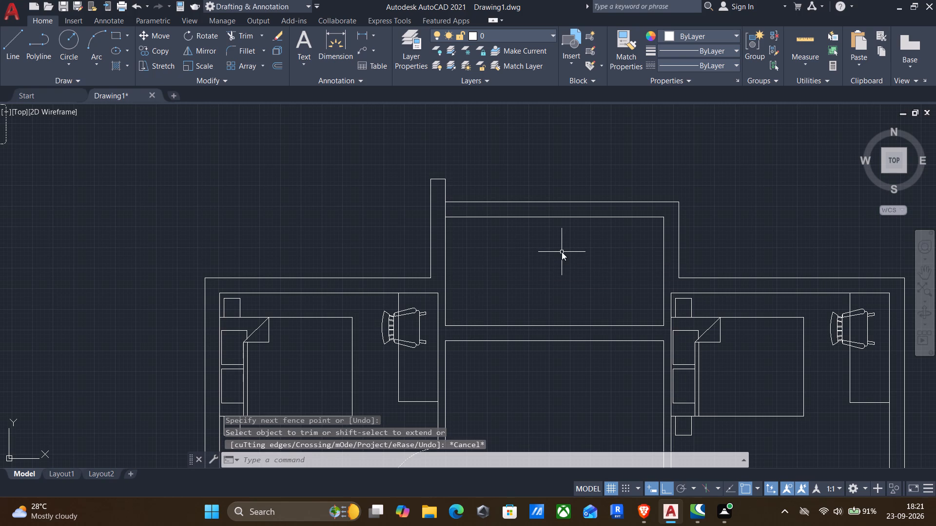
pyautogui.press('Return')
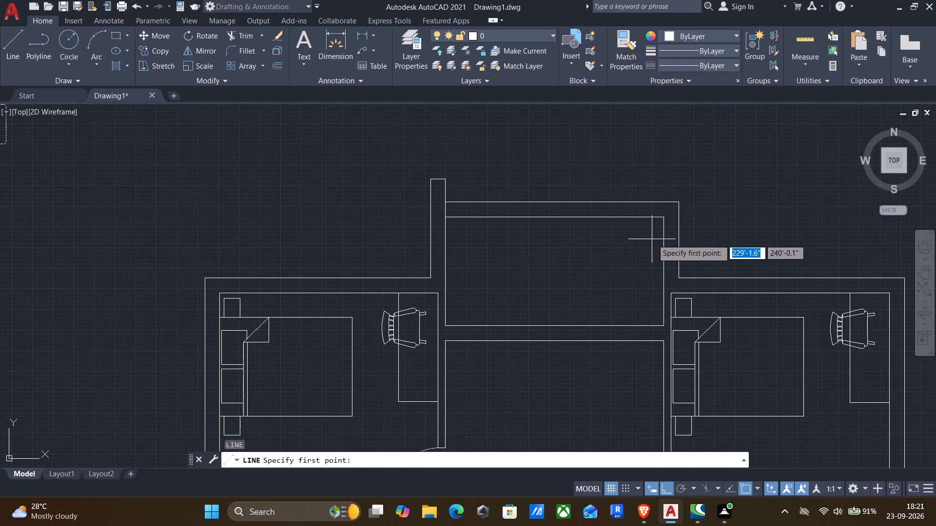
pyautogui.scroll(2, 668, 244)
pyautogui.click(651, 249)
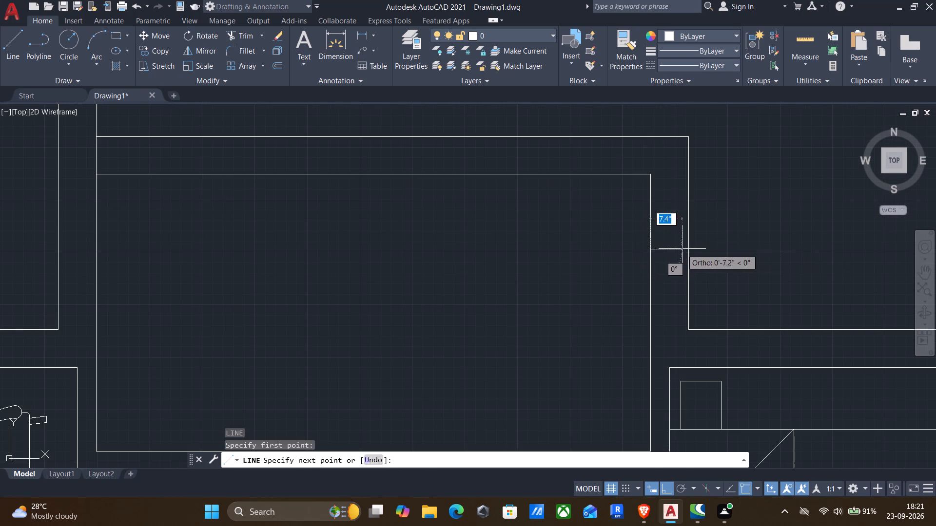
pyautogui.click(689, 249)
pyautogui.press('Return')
# Draw a horizontal line from the projection's lower-right outer wall corner across to the right wall's inner face.
pyautogui.scroll(-2, 689, 248)
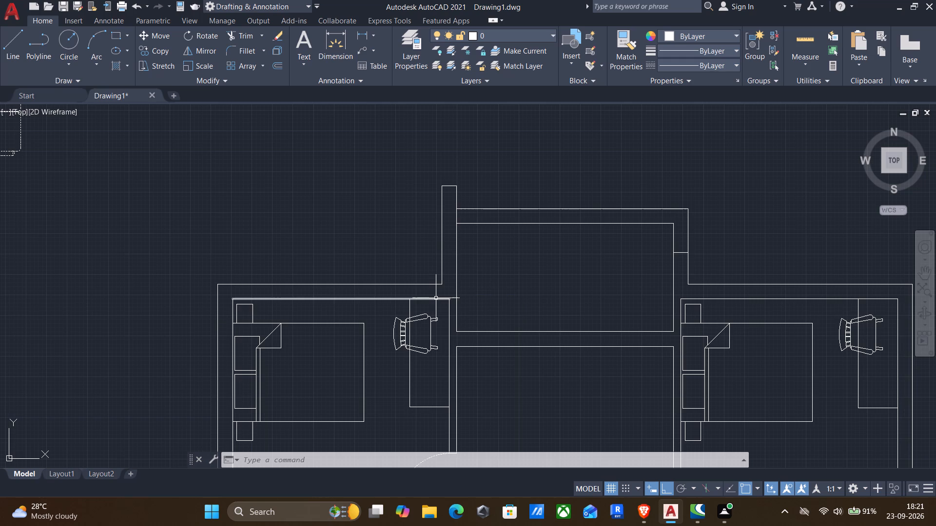
pyautogui.press('l')
pyautogui.press('Return')
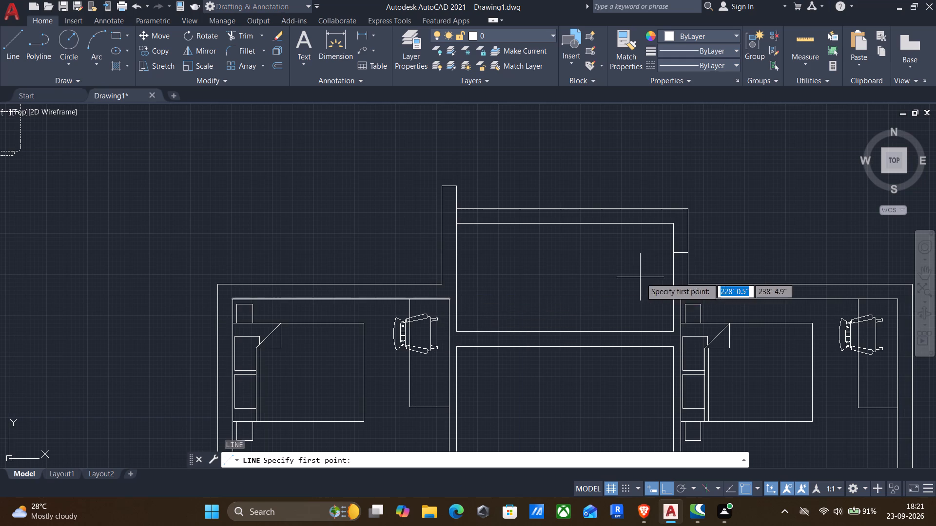
pyautogui.scroll(2, 669, 292)
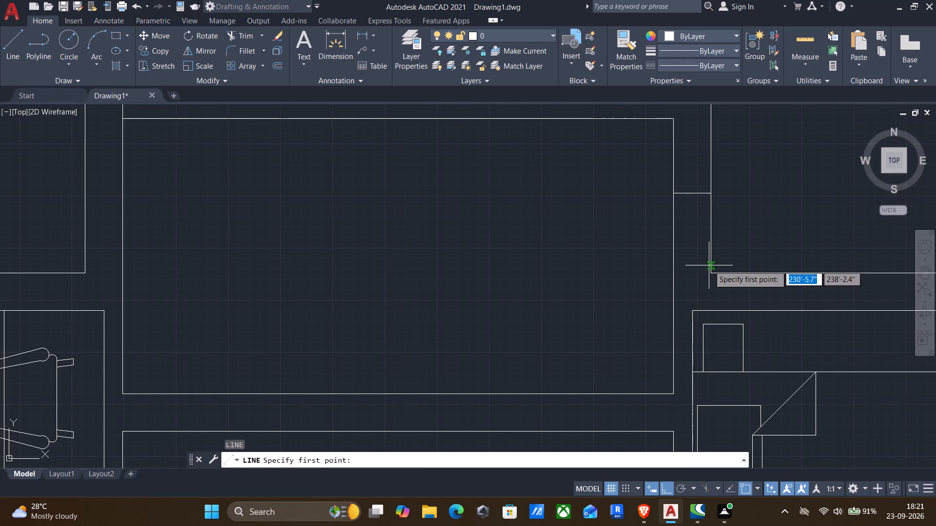
pyautogui.click(709, 272)
pyautogui.click(671, 274)
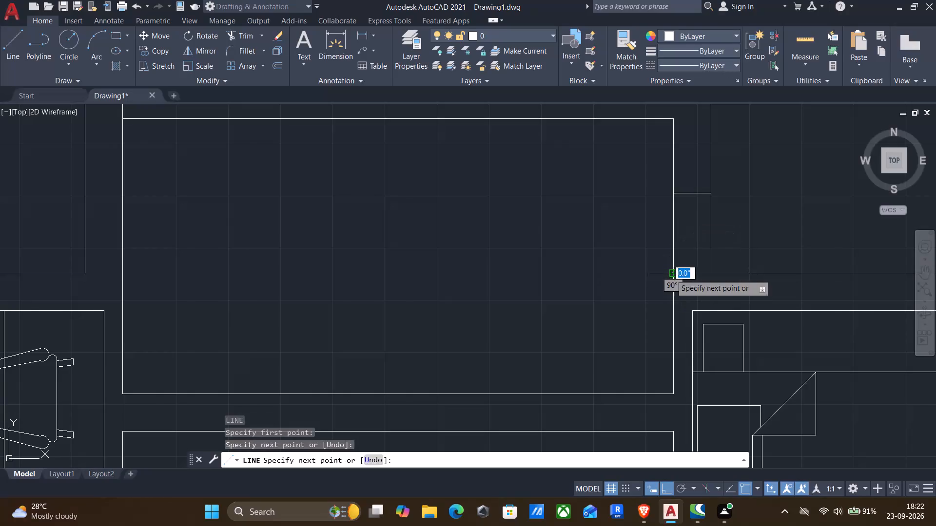
pyautogui.press('Return')
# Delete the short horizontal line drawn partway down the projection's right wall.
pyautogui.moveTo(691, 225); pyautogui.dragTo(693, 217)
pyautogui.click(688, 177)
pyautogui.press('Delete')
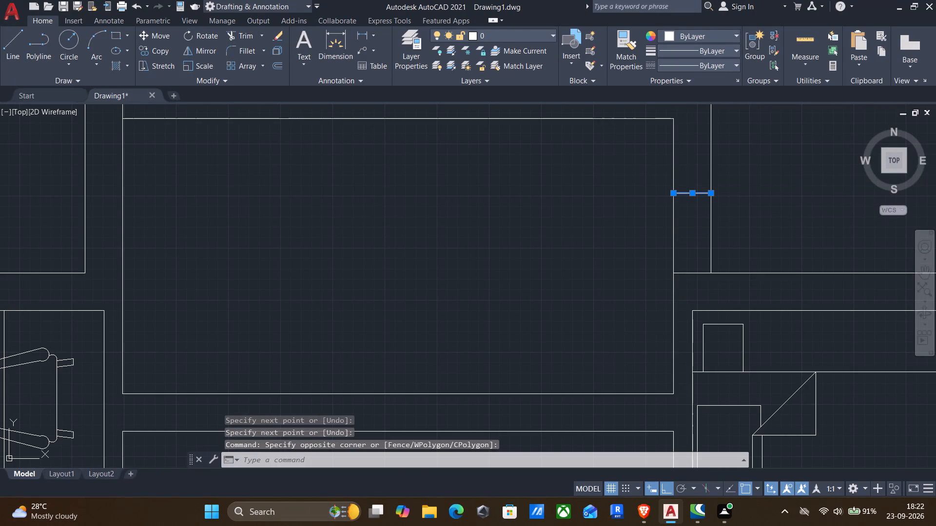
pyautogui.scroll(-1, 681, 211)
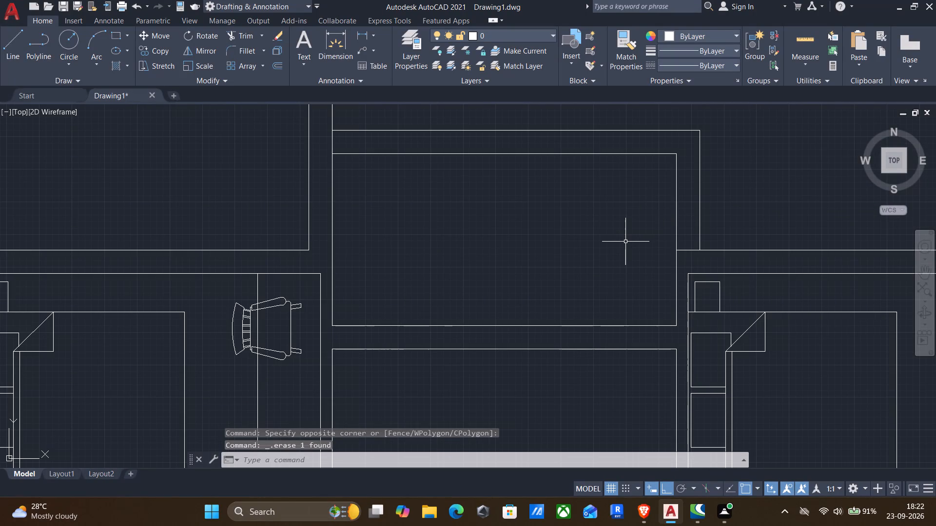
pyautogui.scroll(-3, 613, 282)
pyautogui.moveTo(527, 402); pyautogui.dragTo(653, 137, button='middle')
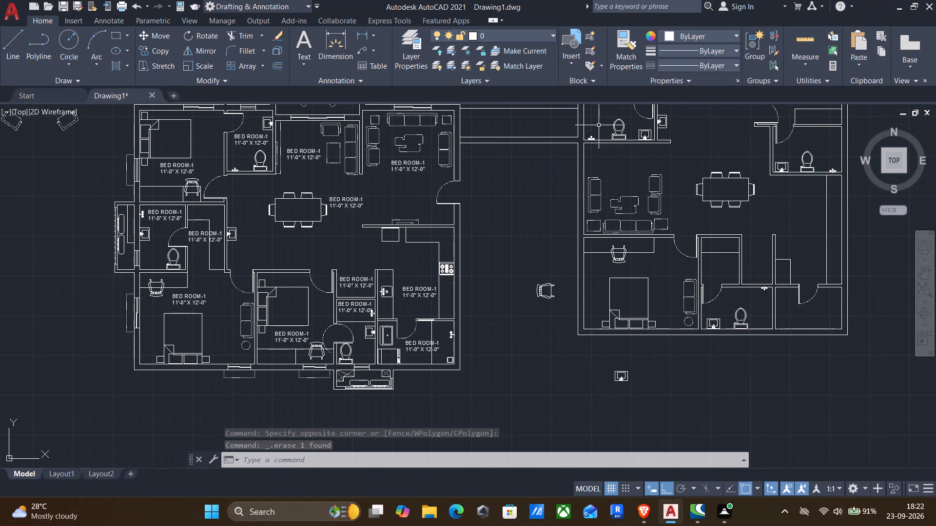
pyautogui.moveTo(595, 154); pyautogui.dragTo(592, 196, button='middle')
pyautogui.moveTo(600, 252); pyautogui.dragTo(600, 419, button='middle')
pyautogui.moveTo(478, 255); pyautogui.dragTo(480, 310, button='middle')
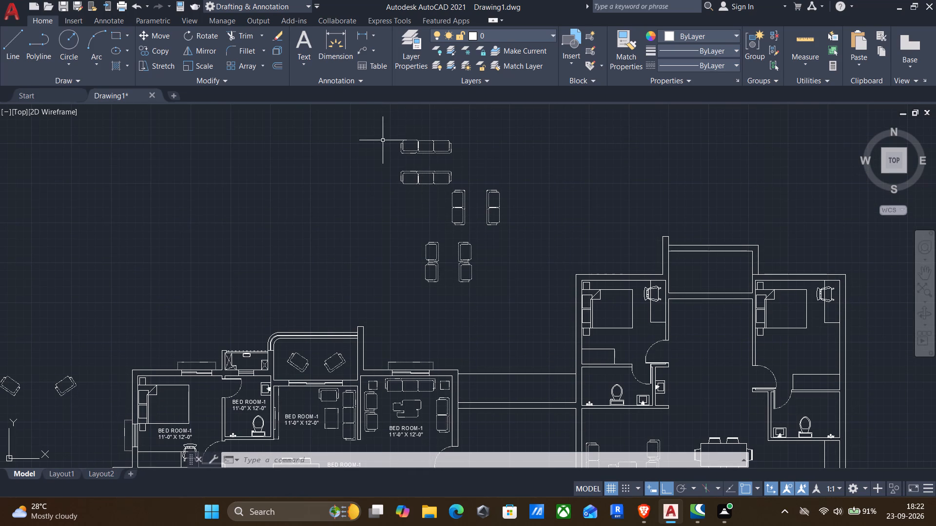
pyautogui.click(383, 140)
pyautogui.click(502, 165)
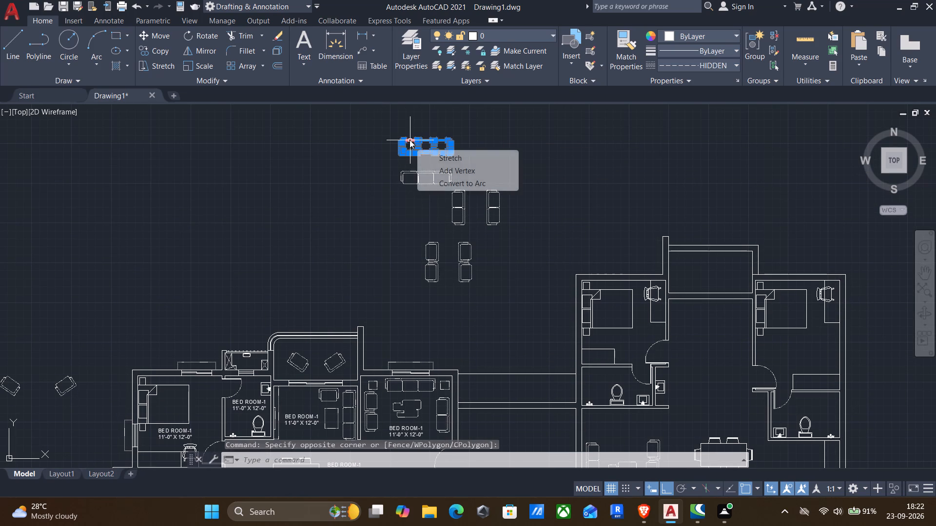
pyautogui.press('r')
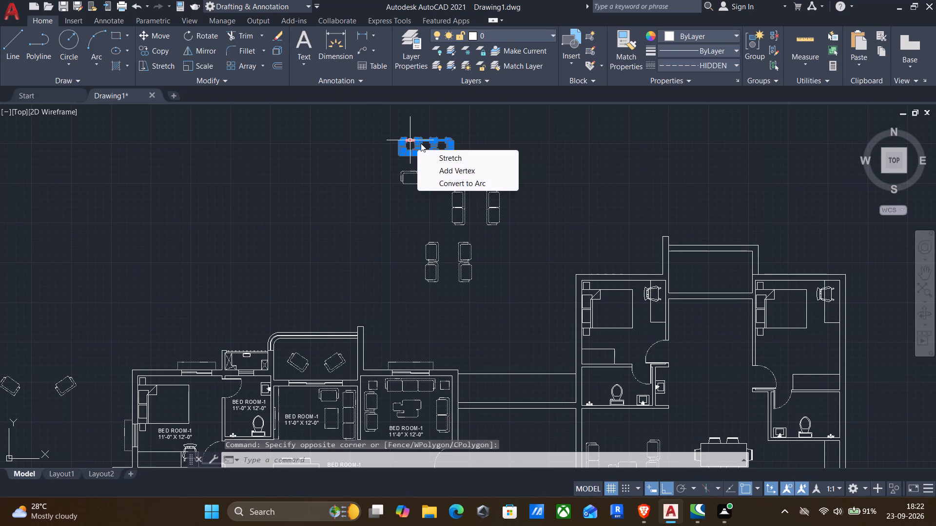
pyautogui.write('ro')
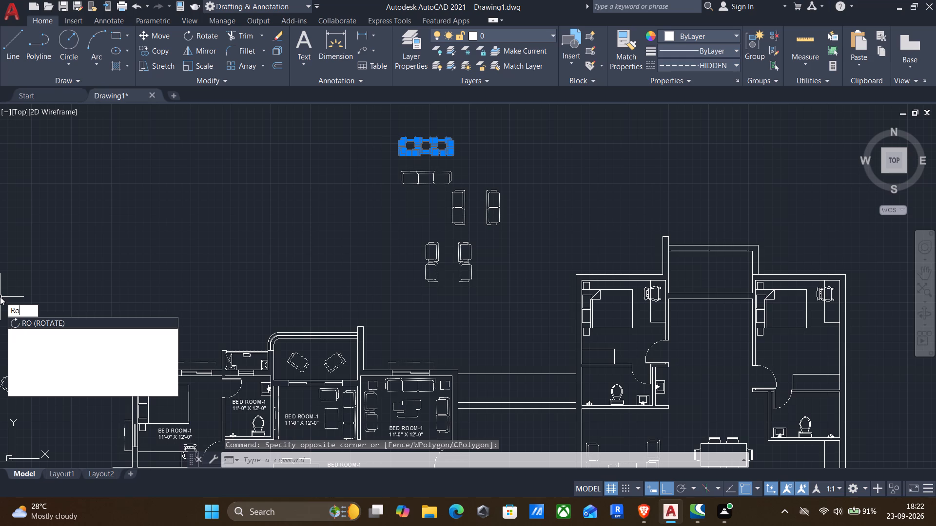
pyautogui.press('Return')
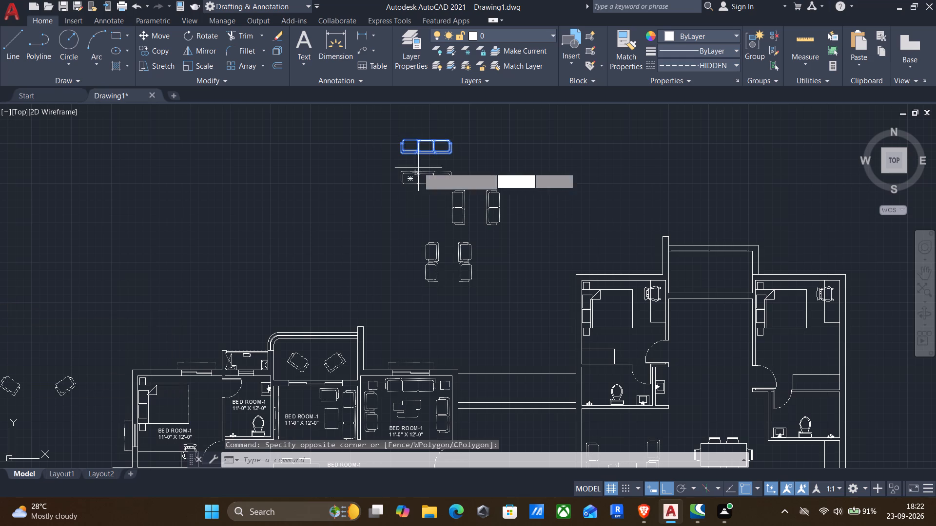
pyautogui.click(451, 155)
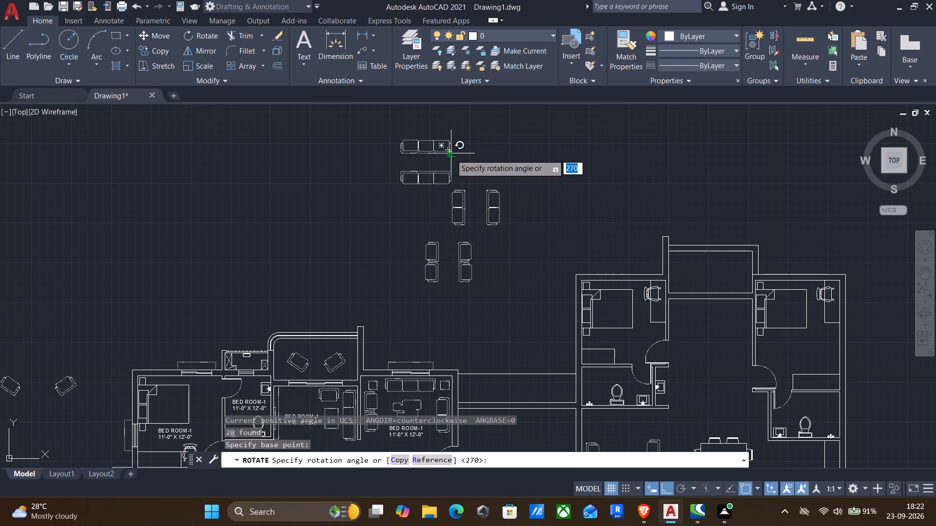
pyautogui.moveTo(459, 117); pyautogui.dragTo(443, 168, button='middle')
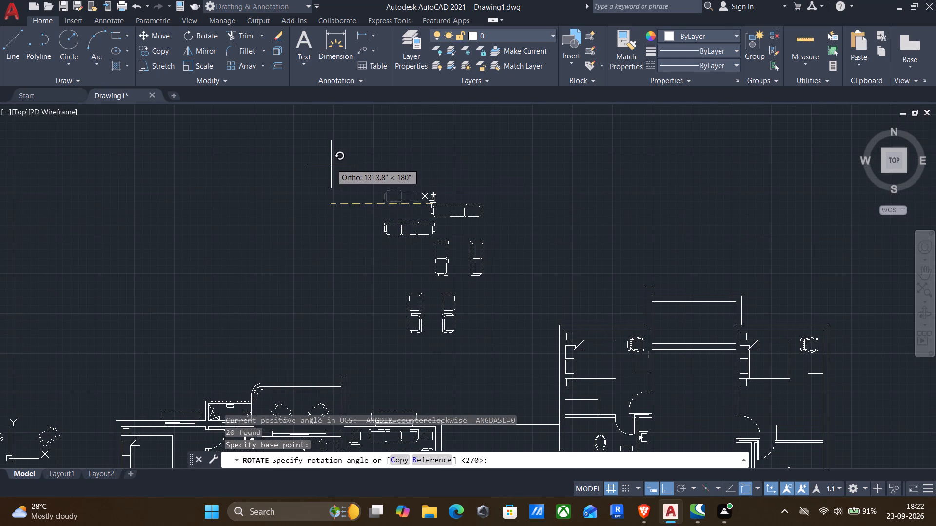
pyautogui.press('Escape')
# Move the uppermost loose three-seat sofa horizontally to the open space above the second floor plan's left bedroom.
pyautogui.click(455, 214)
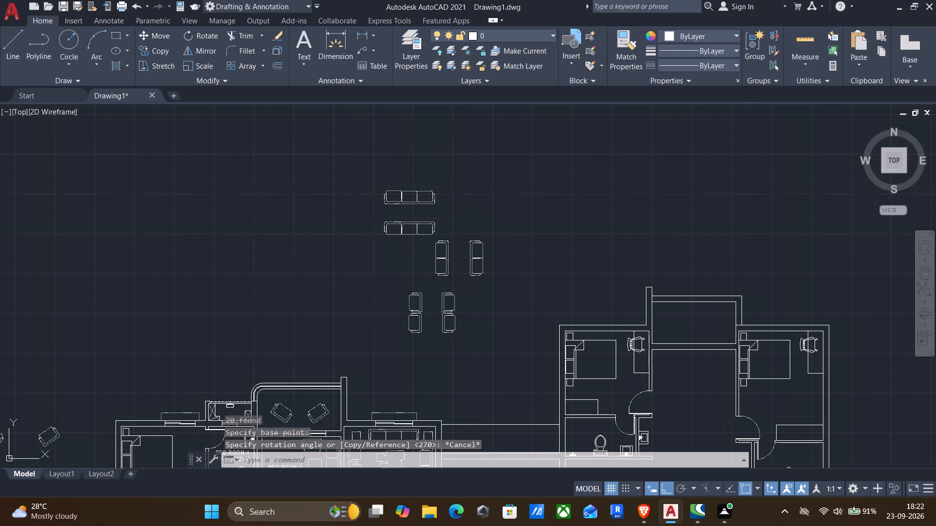
pyautogui.click(347, 169)
pyautogui.press('m')
pyautogui.press('Return')
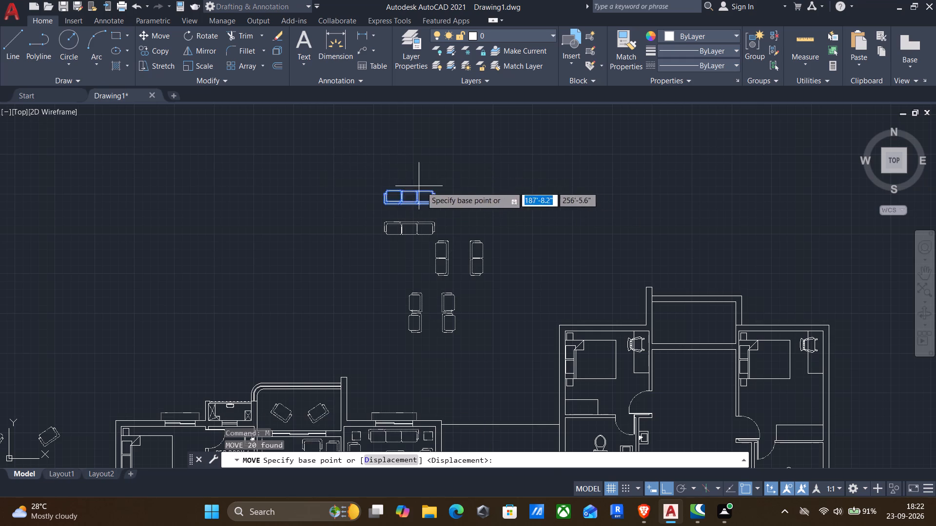
pyautogui.click(435, 189)
pyautogui.click(593, 163)
pyautogui.press('Return')
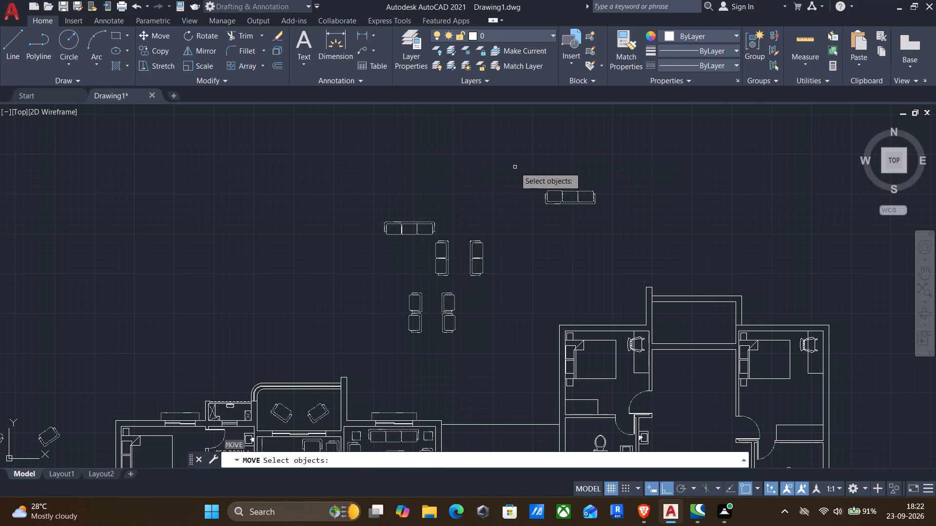
pyautogui.press('Escape')
# Rotate the moved three-seat sofa a quarter turn counterclockwise about its lower-right corner so that it runs vertically.
pyautogui.moveTo(505, 154); pyautogui.dragTo(524, 174)
pyautogui.click(622, 228)
pyautogui.write('ro')
pyautogui.press('Return')
pyautogui.click(597, 205)
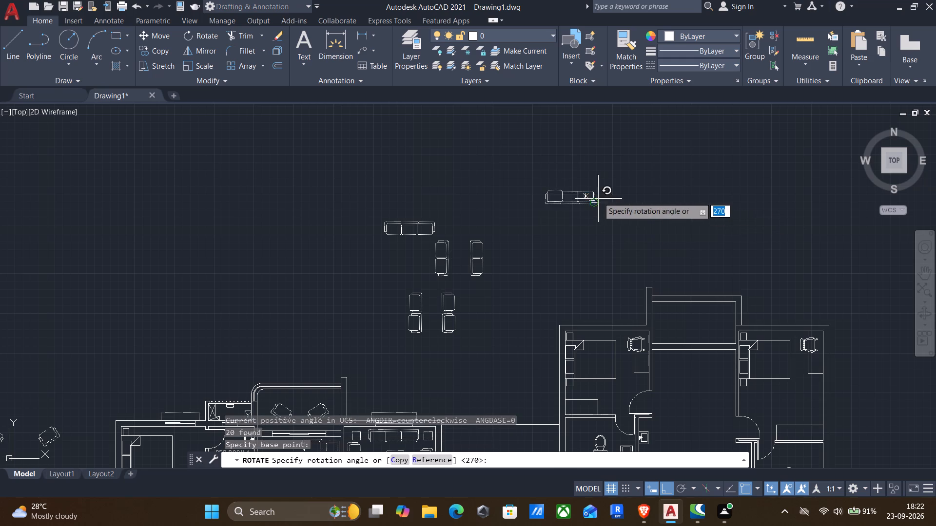
pyautogui.click(603, 147)
pyautogui.moveTo(593, 203); pyautogui.dragTo(541, 169, button='middle')
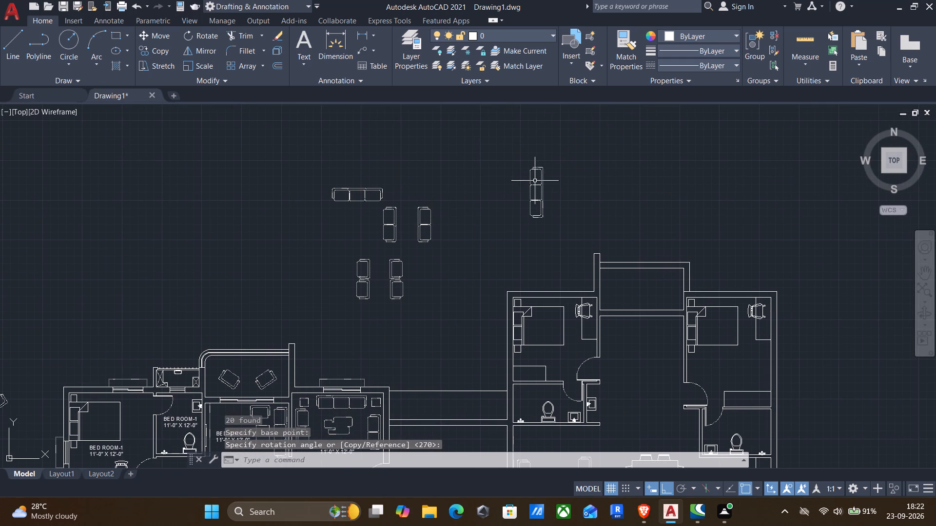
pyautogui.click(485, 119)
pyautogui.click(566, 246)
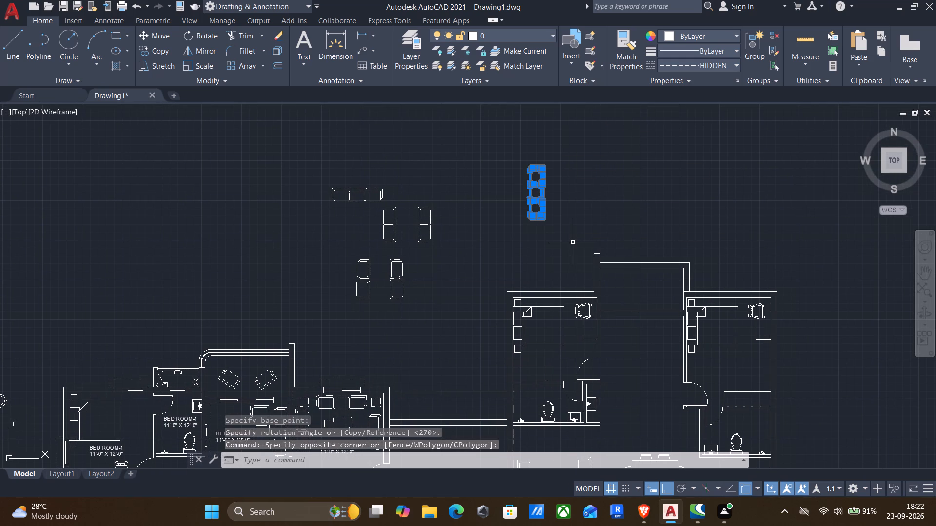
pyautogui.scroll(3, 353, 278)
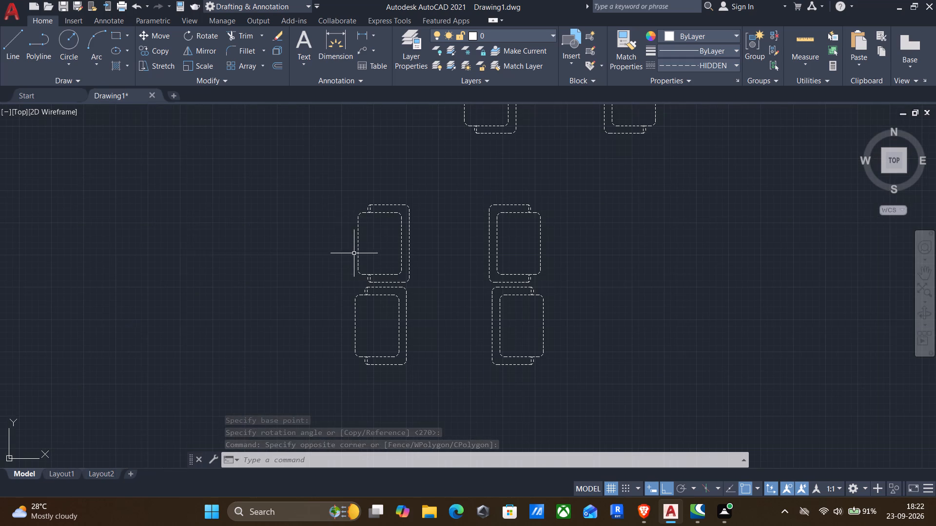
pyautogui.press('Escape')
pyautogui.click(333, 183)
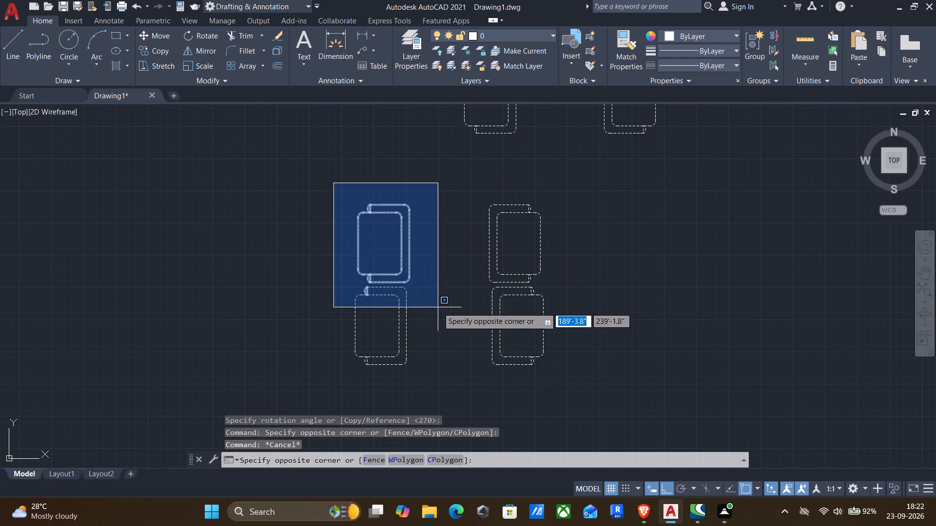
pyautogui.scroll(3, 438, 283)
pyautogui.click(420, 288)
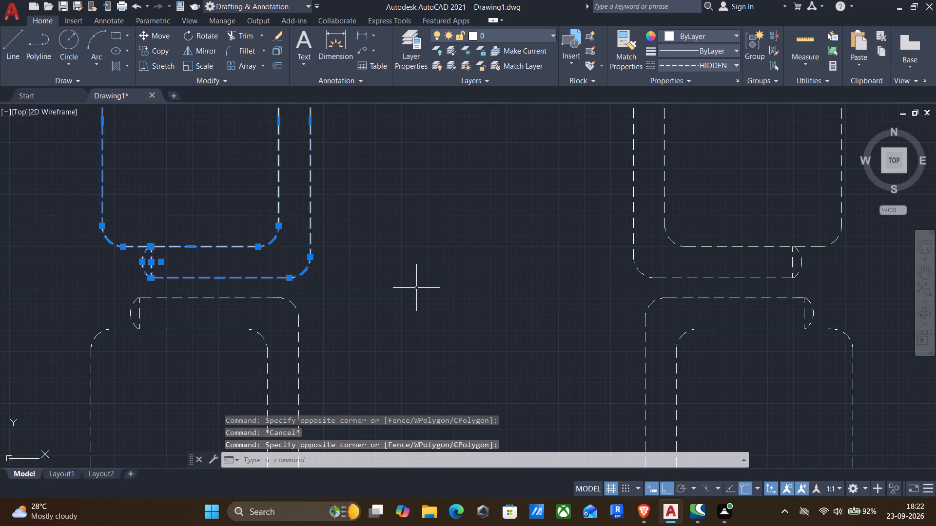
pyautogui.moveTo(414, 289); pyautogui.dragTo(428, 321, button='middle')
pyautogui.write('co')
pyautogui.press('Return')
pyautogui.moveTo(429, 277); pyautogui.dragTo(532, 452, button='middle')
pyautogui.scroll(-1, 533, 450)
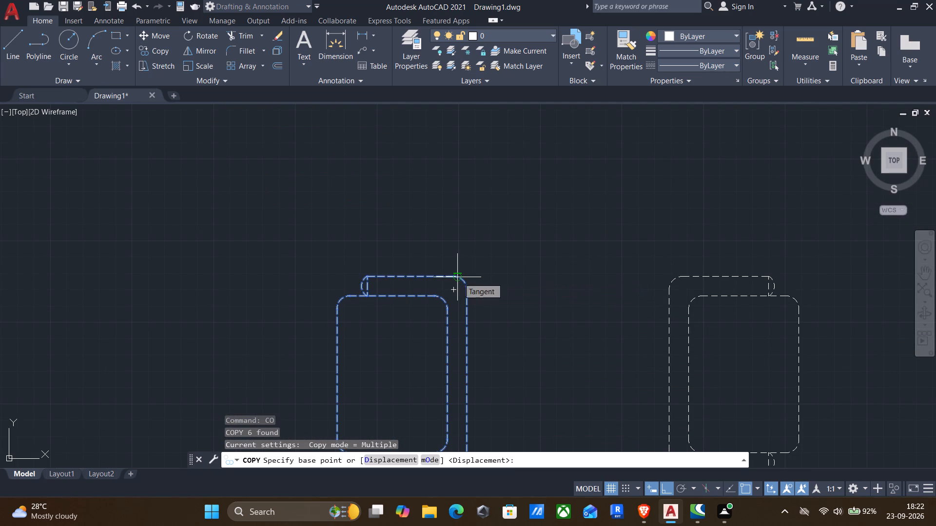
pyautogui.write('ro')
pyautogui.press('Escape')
# Rotate the upper-left loose single-seat sofa a quarter turn counterclockwise about its upper-right corner so that its back faces up.
pyautogui.scroll(-1, 327, 260)
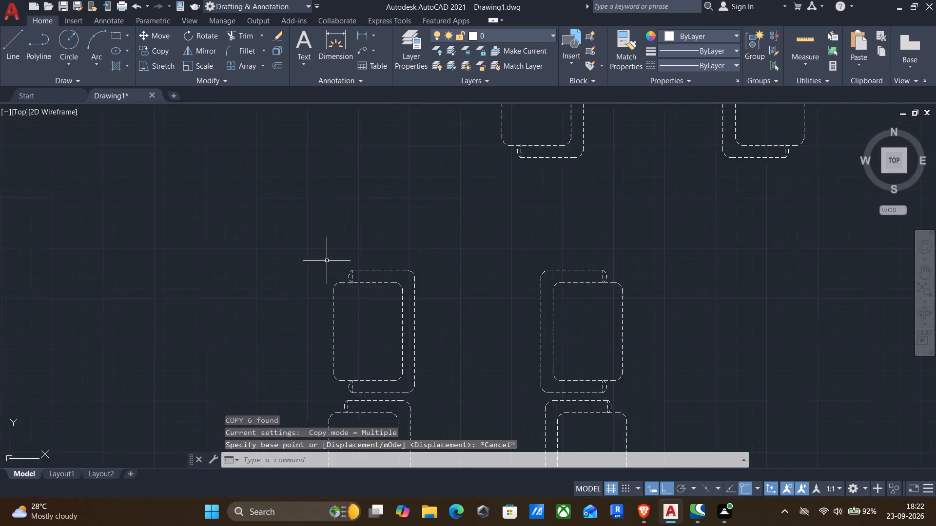
pyautogui.scroll(-1, 327, 261)
pyautogui.moveTo(303, 242); pyautogui.dragTo(319, 253)
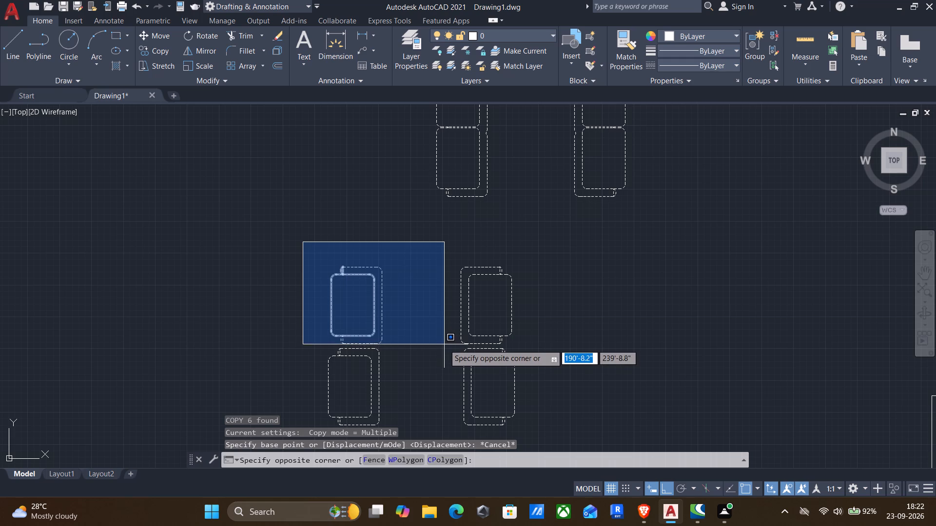
pyautogui.click(446, 348)
pyautogui.press('r')
pyautogui.press('o')
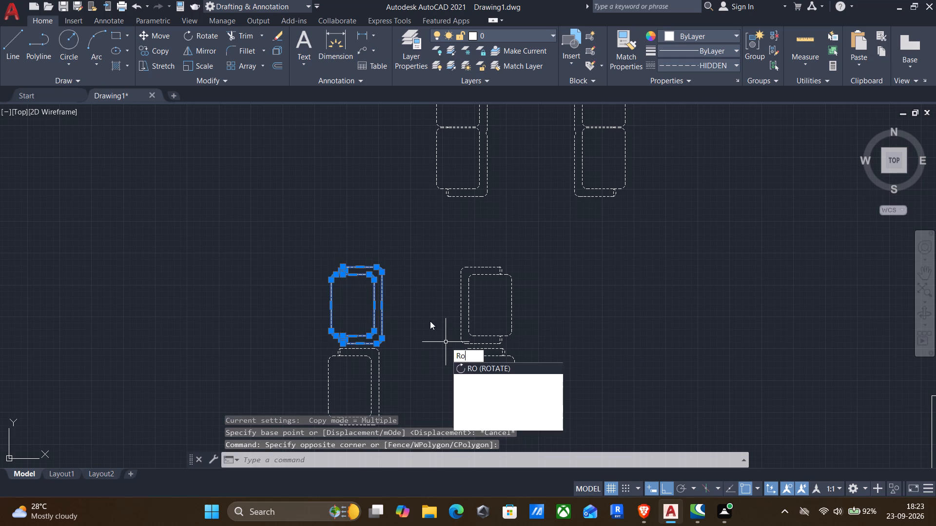
pyautogui.press('Return')
pyautogui.click(384, 268)
pyautogui.click(376, 219)
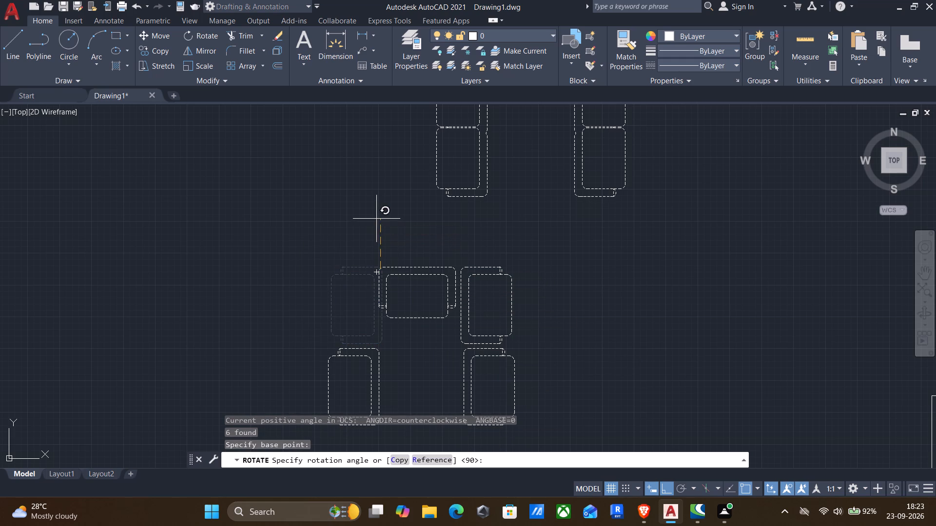
# Move the rotated single-seat sofa into the room between the second floor plan's upper bedrooms, just below its top wall.
pyautogui.scroll(1, 377, 245)
pyautogui.click(369, 244)
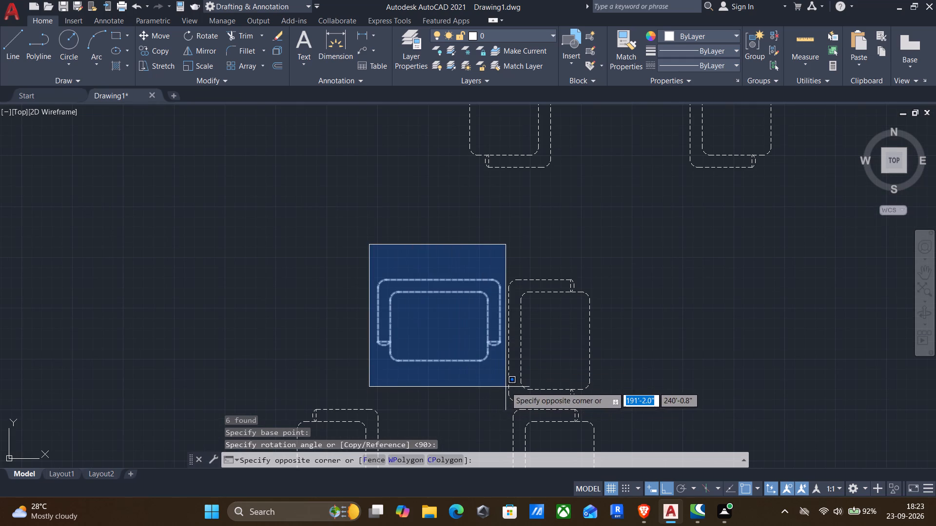
pyautogui.click(506, 387)
pyautogui.press('m')
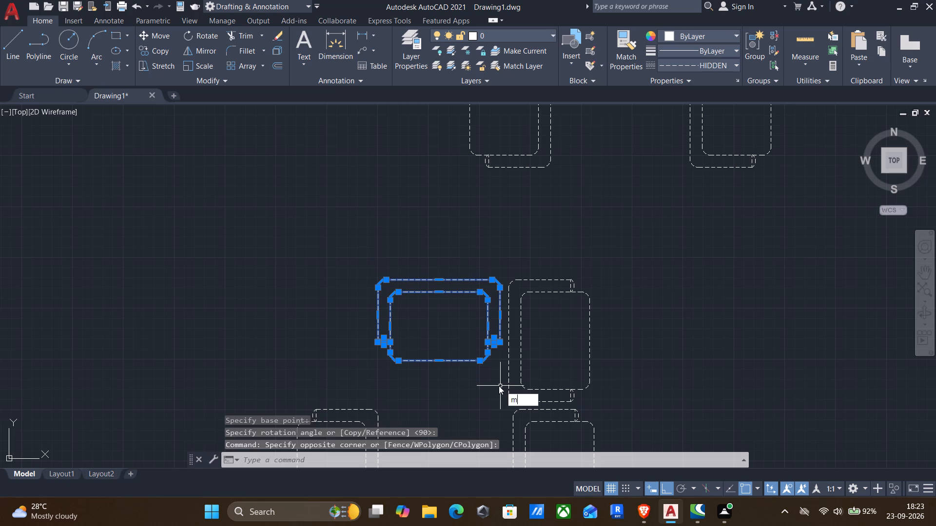
pyautogui.press('Return')
pyautogui.click(495, 276)
pyautogui.scroll(-2, 521, 268)
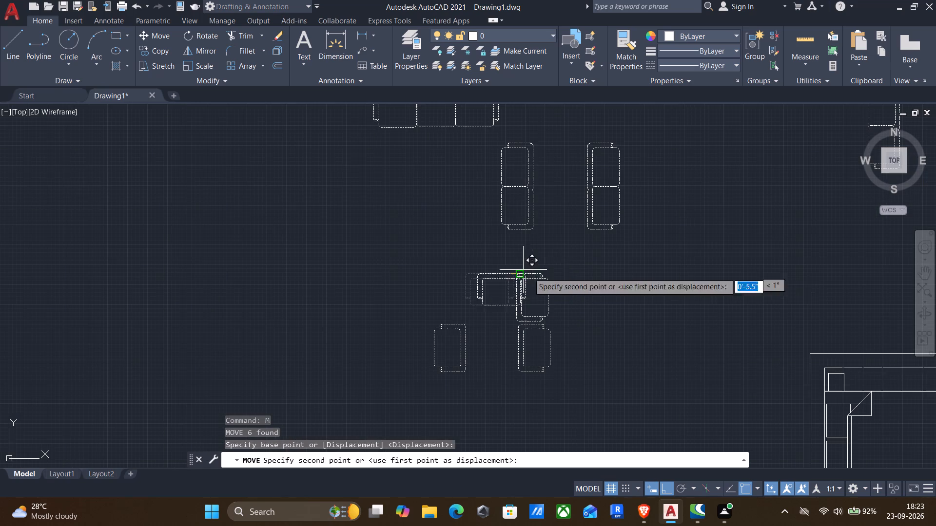
pyautogui.press('F8')
pyautogui.moveTo(568, 282); pyautogui.dragTo(283, 289, button='middle')
pyautogui.scroll(-2, 312, 294)
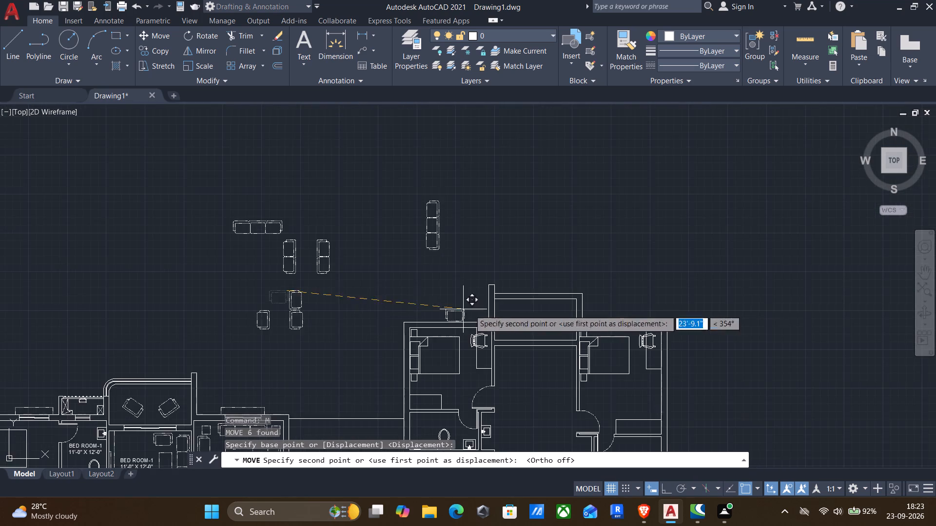
pyautogui.moveTo(535, 311); pyautogui.dragTo(441, 250, button='middle')
pyautogui.scroll(2, 450, 298)
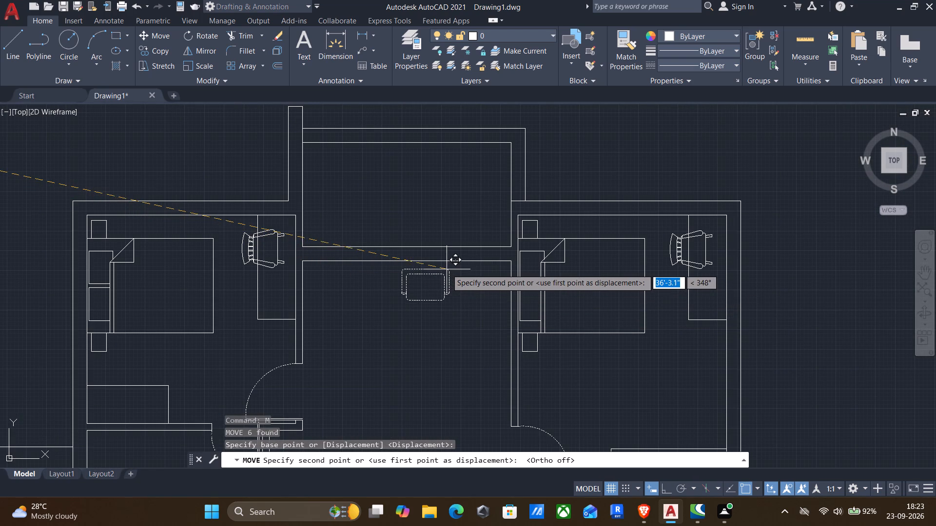
pyautogui.scroll(1, 446, 269)
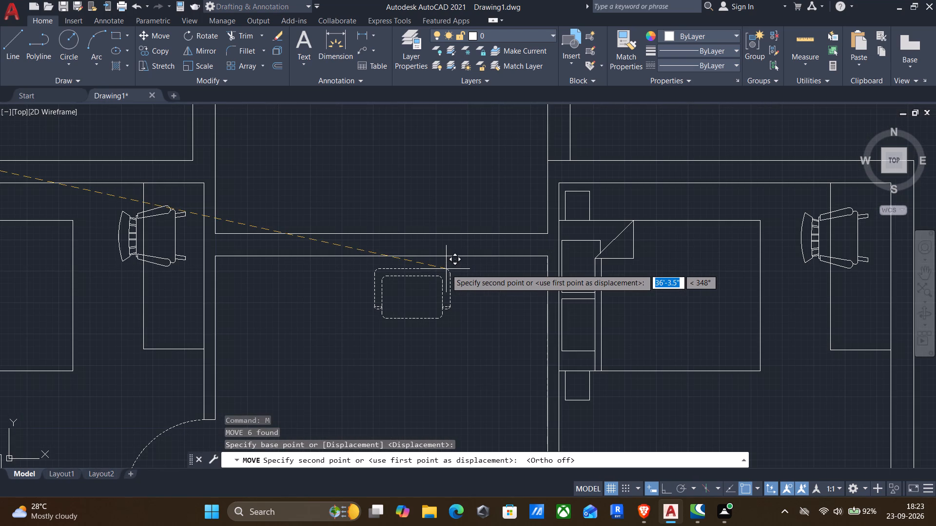
pyautogui.click(446, 269)
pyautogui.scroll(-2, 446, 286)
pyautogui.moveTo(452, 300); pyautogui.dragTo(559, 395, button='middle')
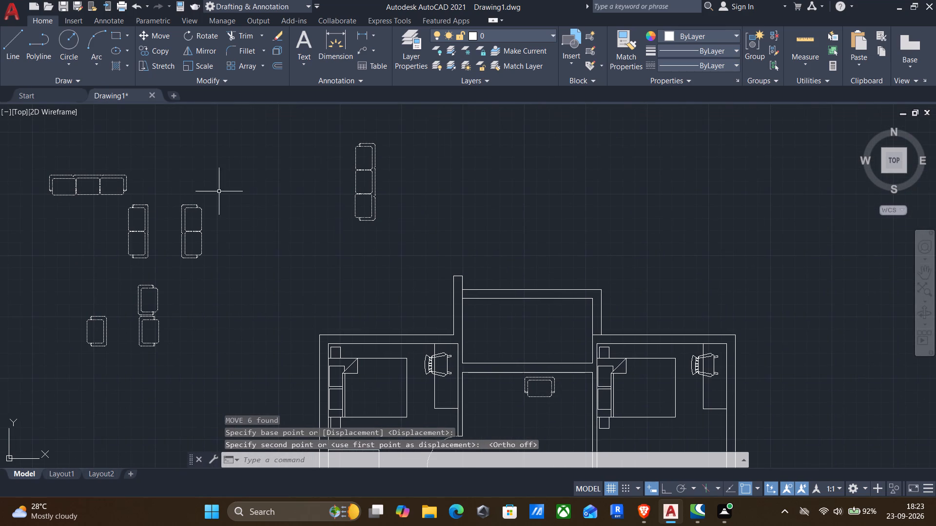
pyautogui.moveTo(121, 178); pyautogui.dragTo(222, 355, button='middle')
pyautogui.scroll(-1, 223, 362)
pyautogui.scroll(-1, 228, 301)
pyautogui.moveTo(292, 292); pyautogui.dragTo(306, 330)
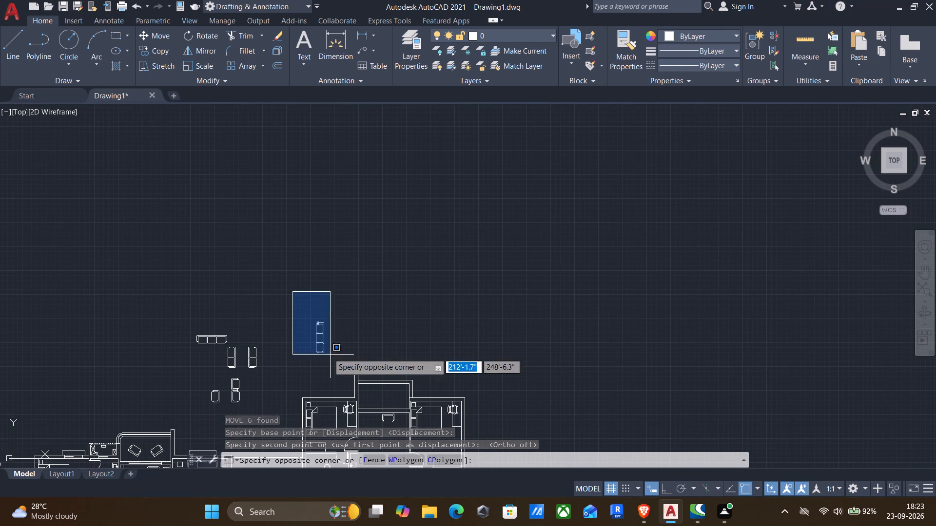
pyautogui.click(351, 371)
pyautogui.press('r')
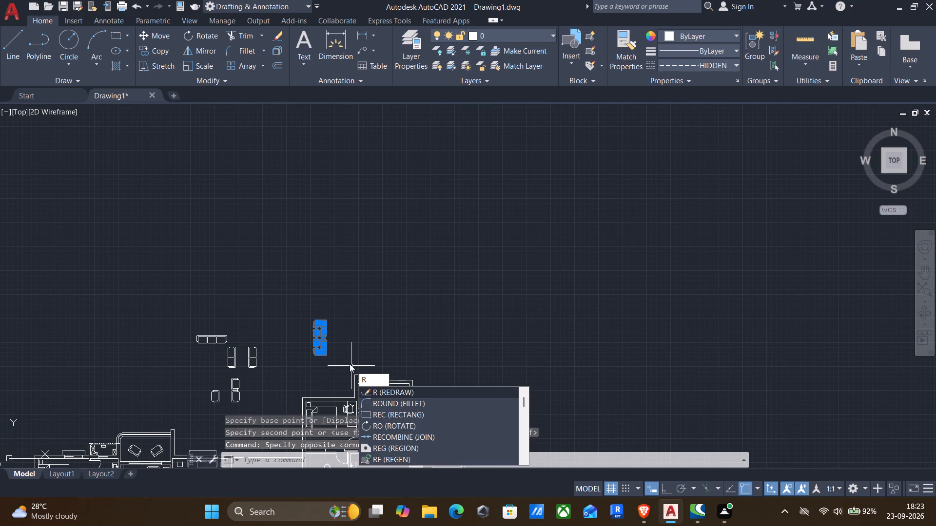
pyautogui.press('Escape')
# Move the vertical three-seat sofa into the room between the upper bedrooms, alongside its right wall.
pyautogui.moveTo(283, 301); pyautogui.dragTo(305, 338)
pyautogui.click(345, 381)
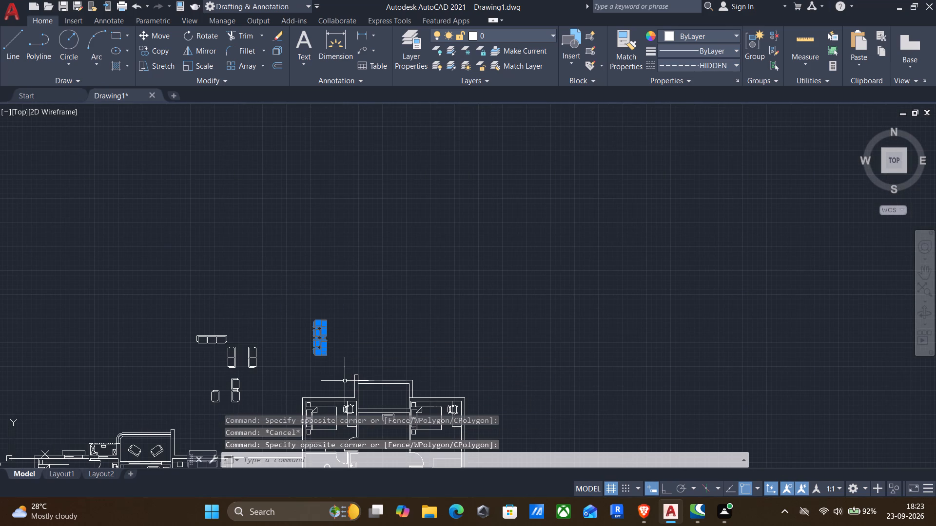
pyautogui.press('c')
pyautogui.press('o')
pyautogui.press('Return')
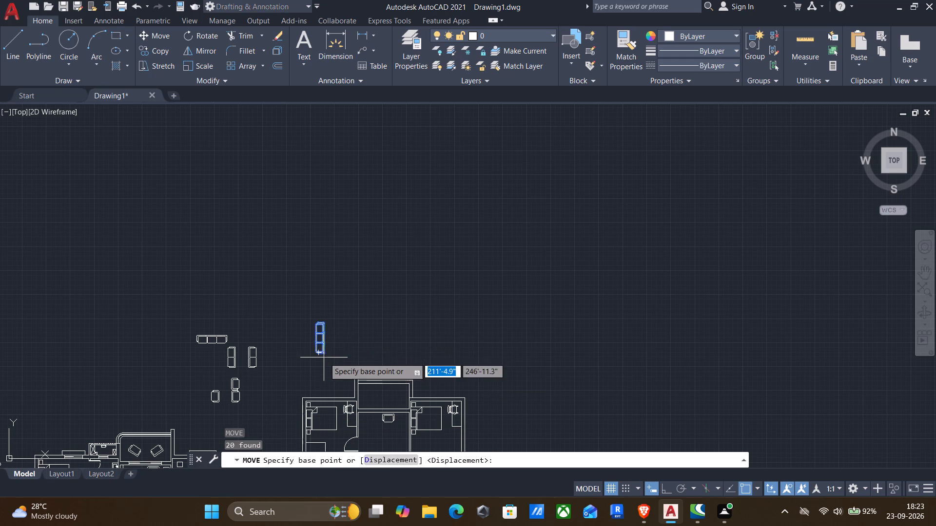
pyautogui.click(328, 315)
pyautogui.moveTo(404, 346); pyautogui.dragTo(255, 185, button='middle')
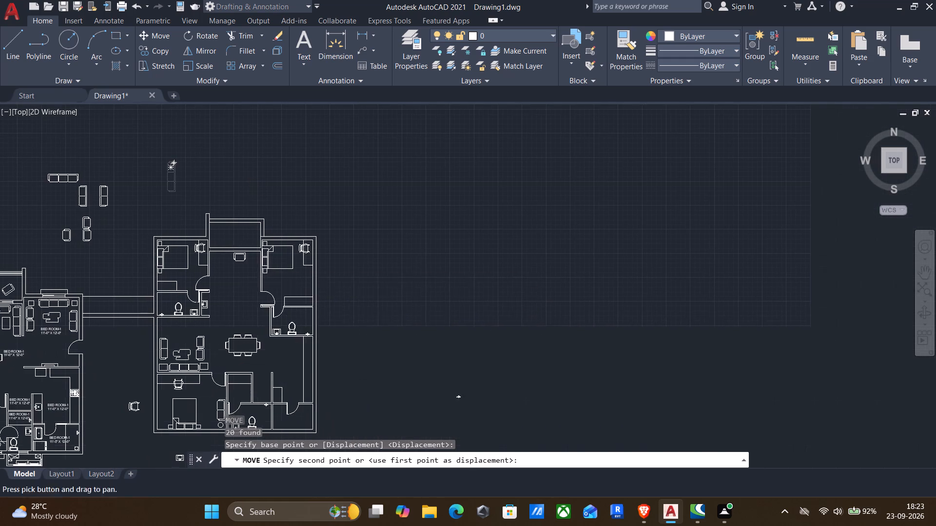
pyautogui.moveTo(471, 358); pyautogui.dragTo(583, 355, button='middle')
pyautogui.scroll(1, 383, 276)
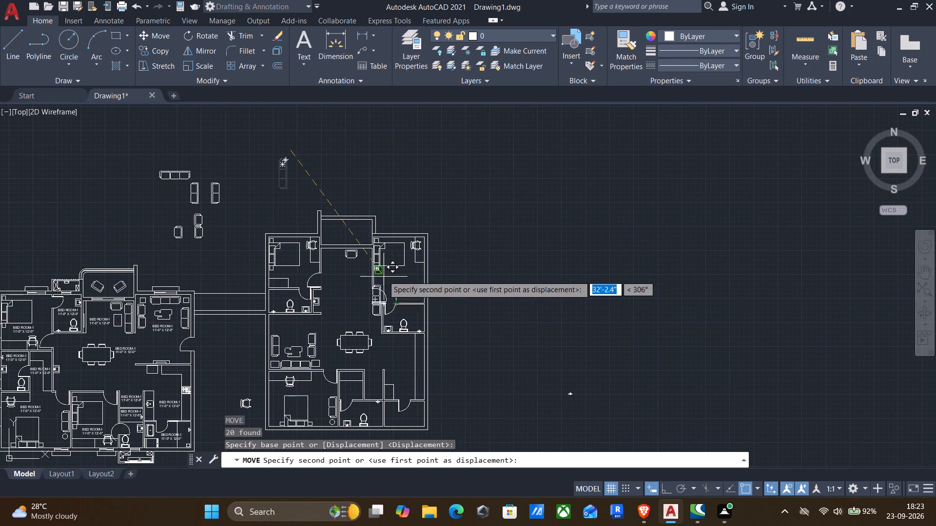
pyautogui.scroll(2, 383, 276)
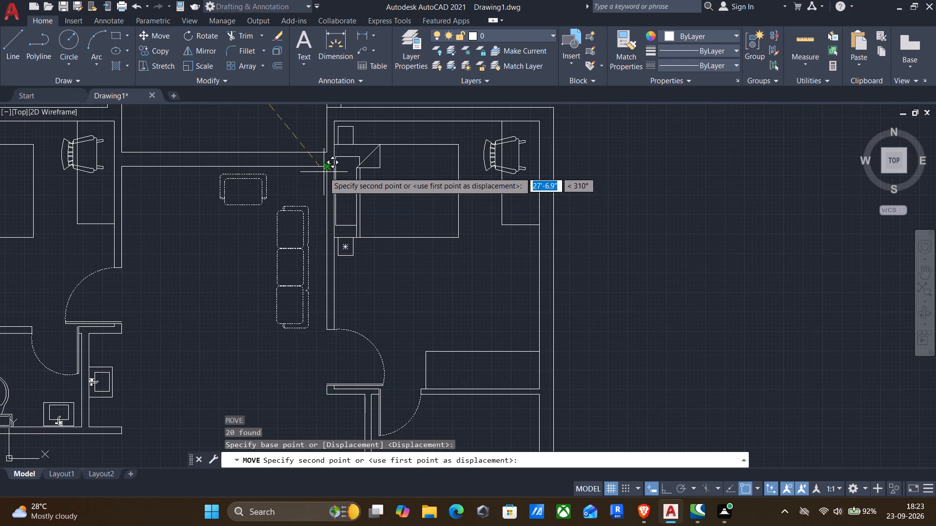
pyautogui.click(338, 150)
# Shift the three-seat sofa closer to the room's right wall and farther down, leaving space above it for a side table.
pyautogui.scroll(-1, 304, 184)
pyautogui.moveTo(271, 202); pyautogui.dragTo(276, 210, button='middle')
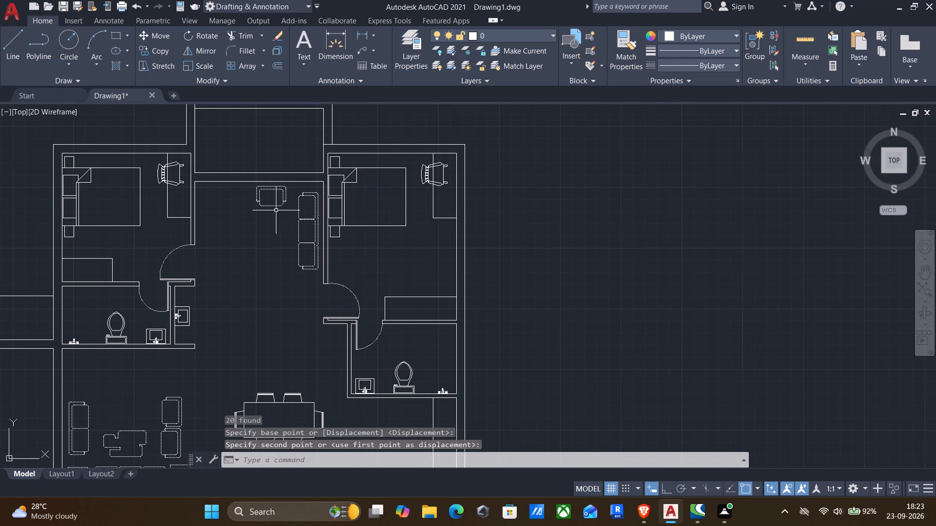
pyautogui.scroll(2, 289, 185)
pyautogui.click(290, 194)
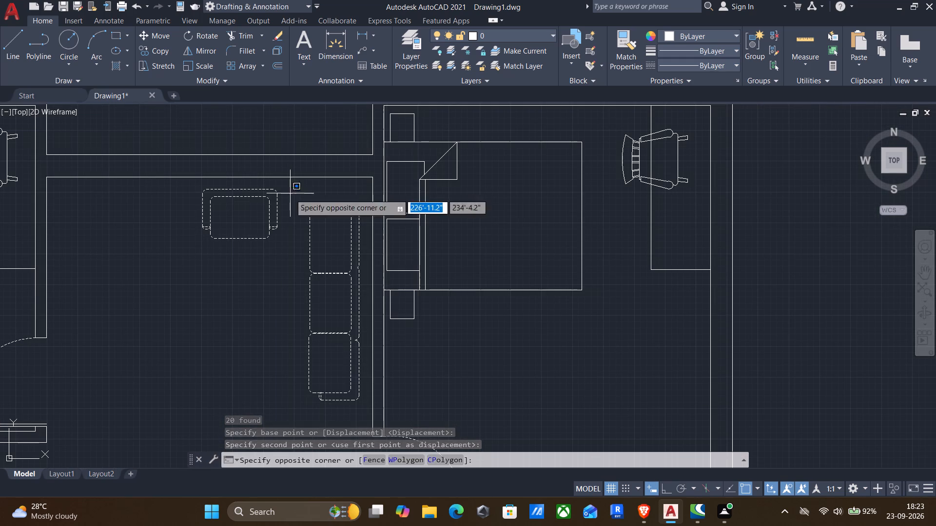
pyautogui.click(364, 412)
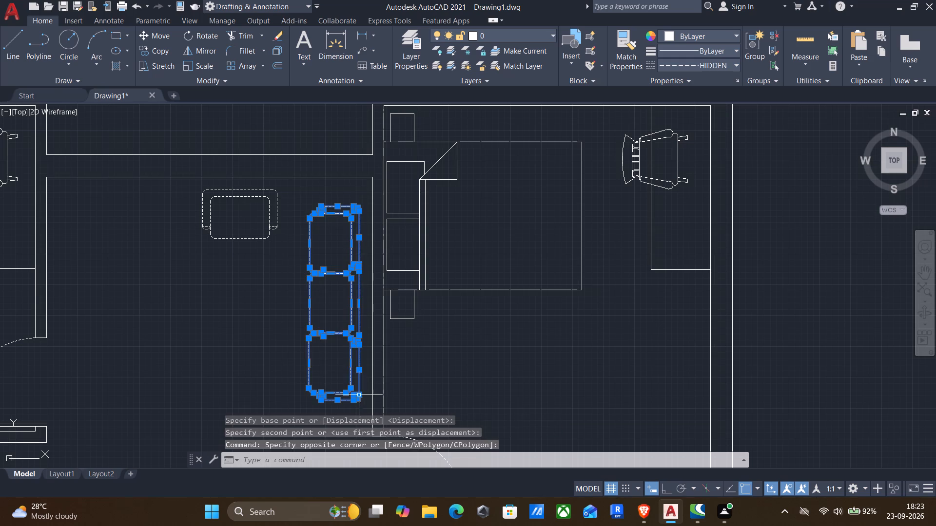
pyautogui.press('m')
pyautogui.press('Return')
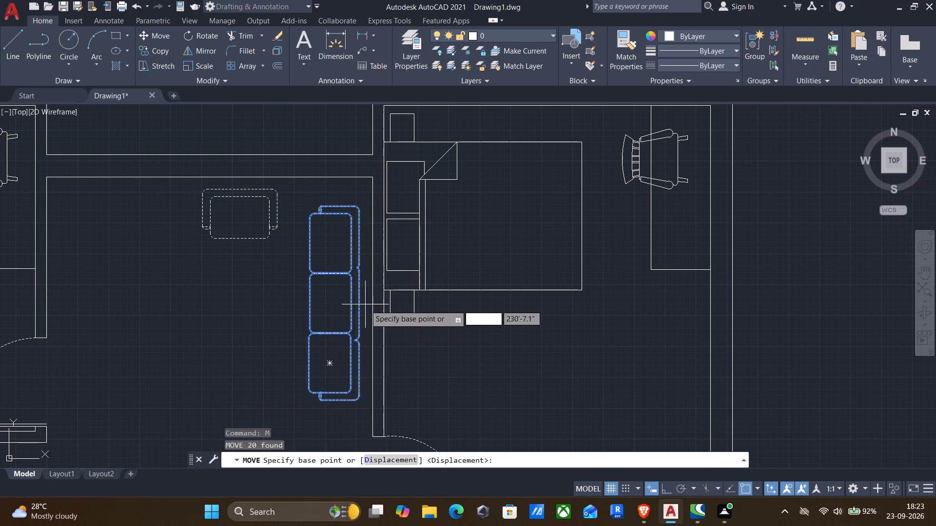
pyautogui.click(358, 207)
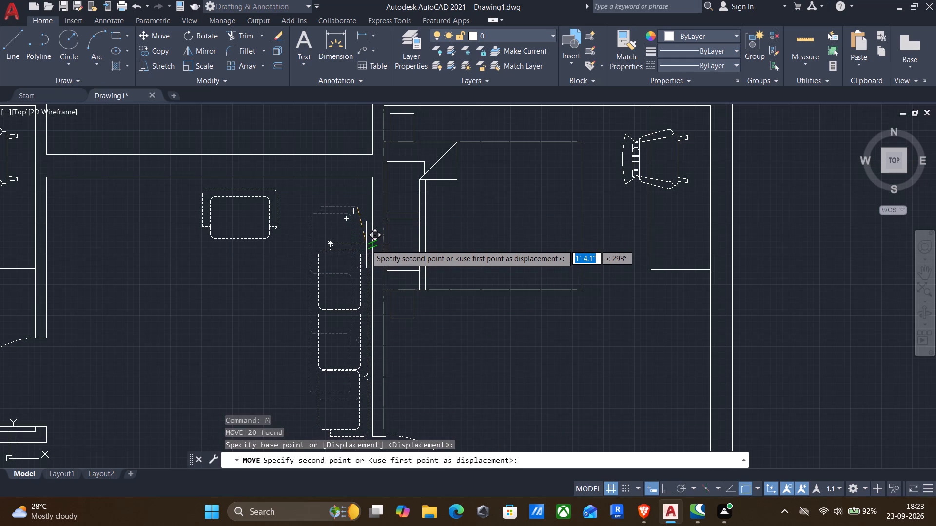
pyautogui.click(366, 237)
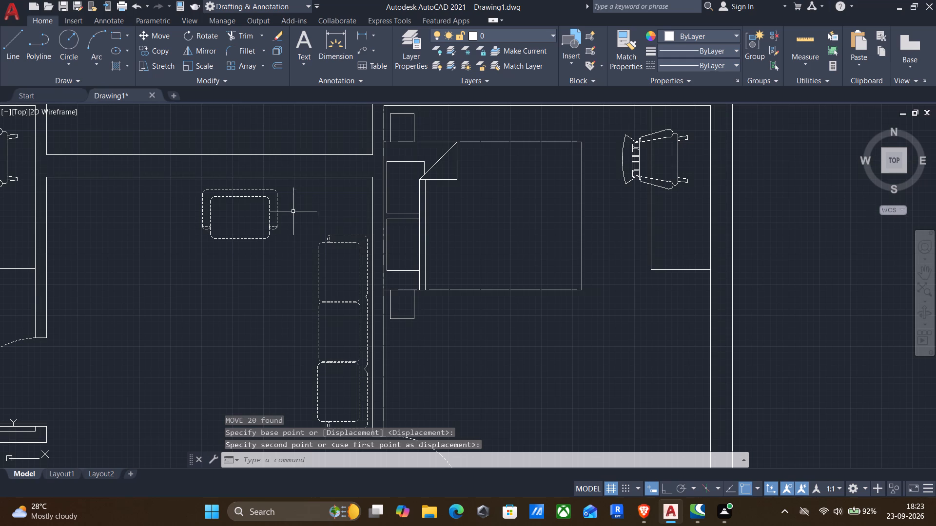
# Draw a side table rectangle about 1'-5" wide by 1'-4" deep in the room's upper-right corner, above the three-seat sofa.
pyautogui.write('rec')
pyautogui.press('Return')
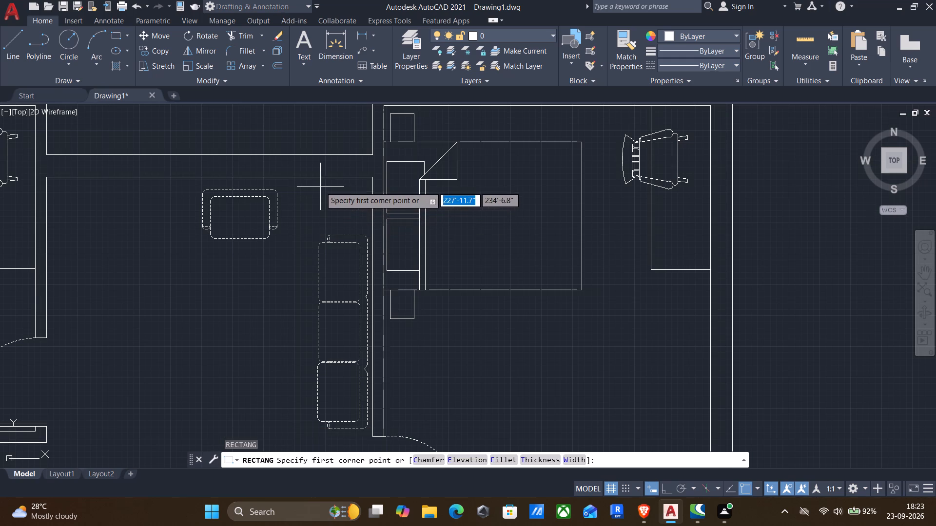
pyautogui.click(320, 186)
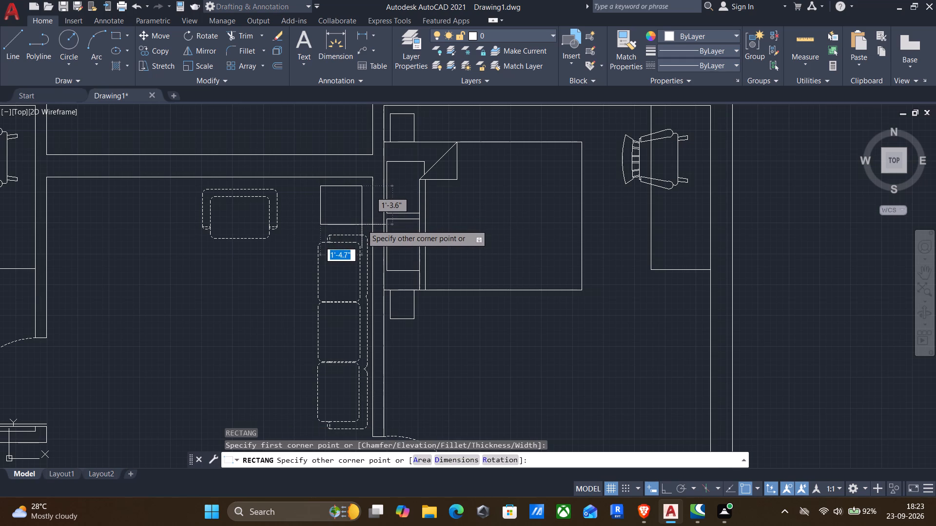
pyautogui.click(363, 225)
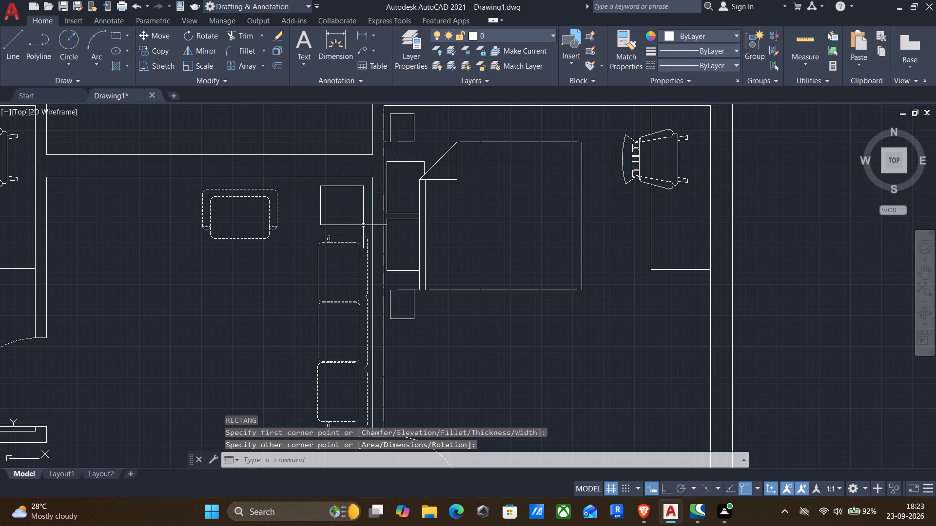
# Match the side table rectangle's properties to those of the three-seat sofa's dashed outline.
pyautogui.write('match')
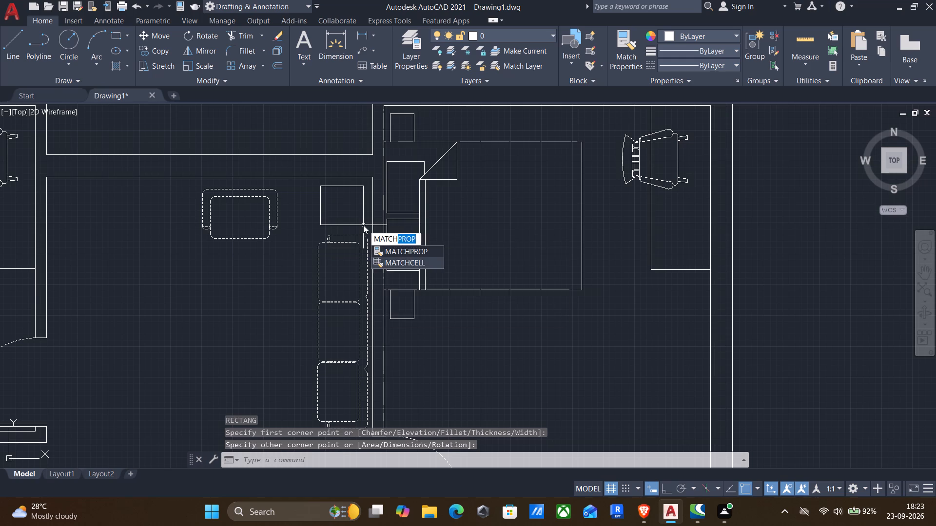
pyautogui.press('Return')
pyautogui.click(354, 234)
pyautogui.click(349, 226)
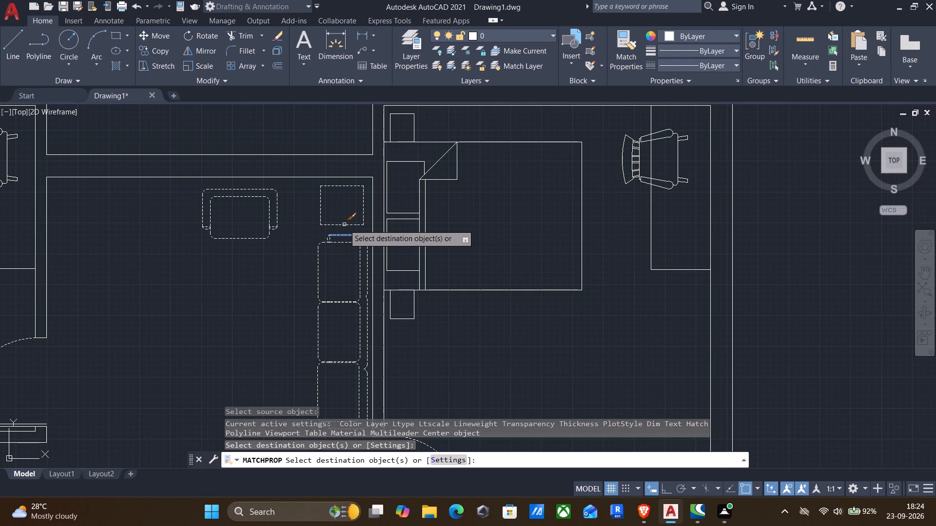
pyautogui.press('Escape')
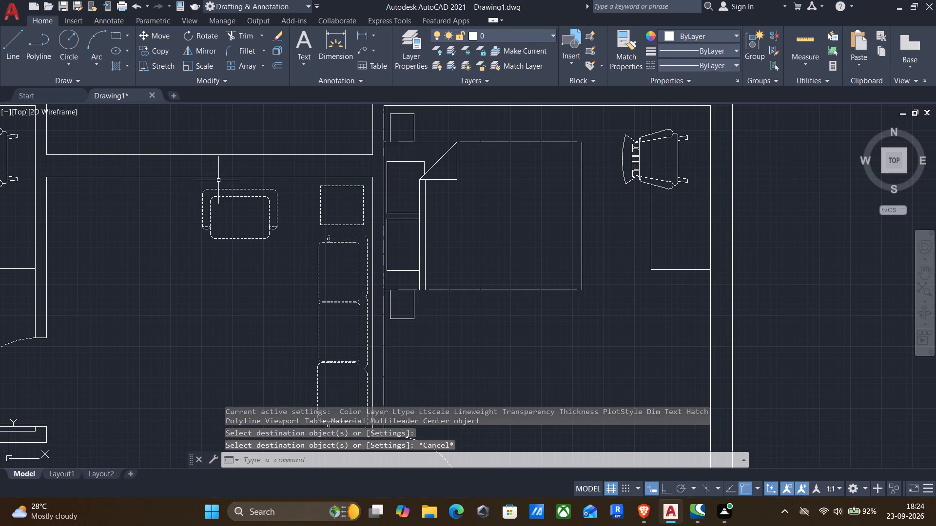
# Move the single-seat sofa about 10" toward the side table and slightly down from the room's top wall.
pyautogui.click(188, 177)
pyautogui.press('Escape')
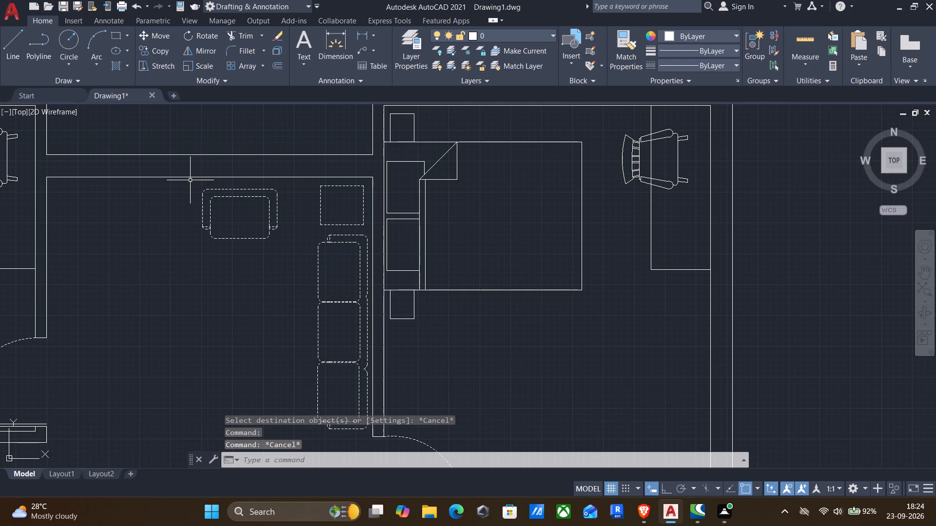
pyautogui.moveTo(190, 181); pyautogui.dragTo(222, 213)
pyautogui.click(299, 300)
pyautogui.press('m')
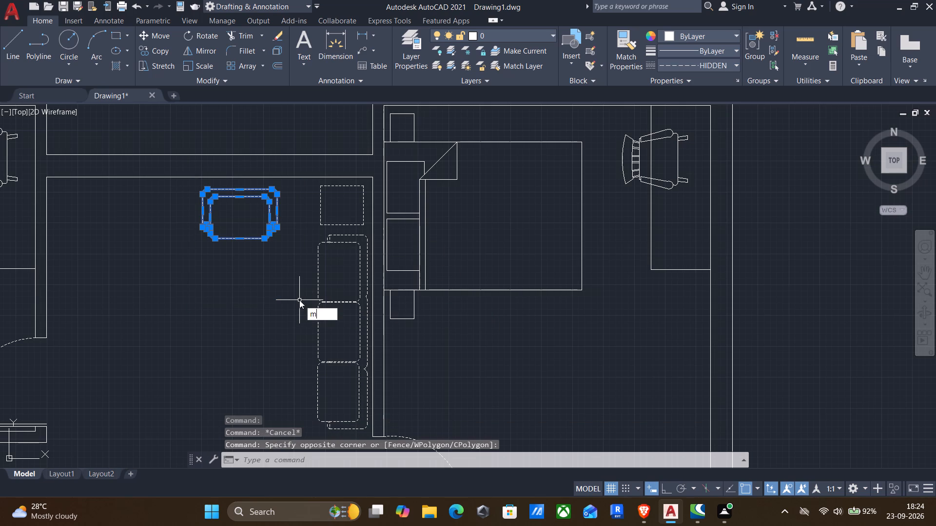
pyautogui.press('Return')
pyautogui.click(281, 190)
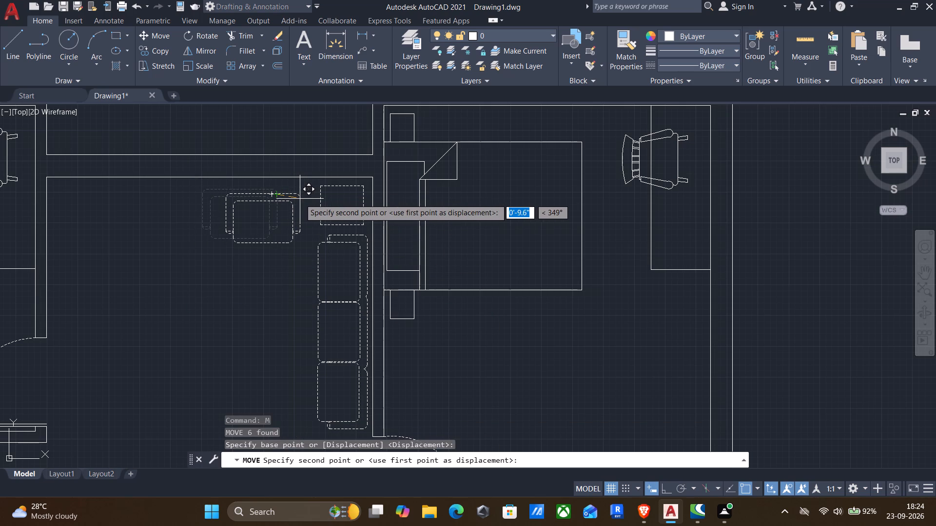
pyautogui.click(300, 199)
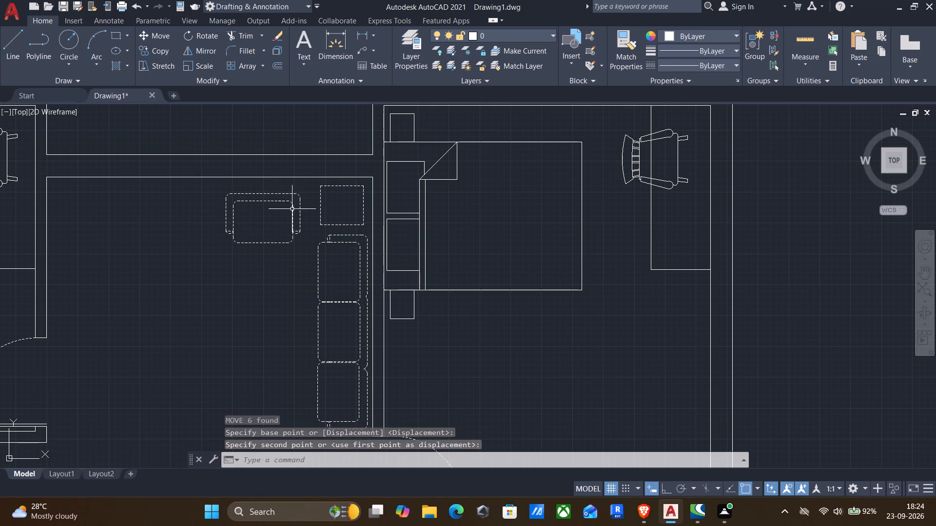
# Rotate the leftmost spare single-seat sofa outside the plan clockwise to a slight tilt about its lower-right corner.
pyautogui.moveTo(288, 296); pyautogui.dragTo(262, 348, button='middle')
pyautogui.scroll(-2, 263, 347)
pyautogui.moveTo(248, 204); pyautogui.dragTo(466, 336, button='middle')
pyautogui.moveTo(209, 300); pyautogui.dragTo(432, 237, button='middle')
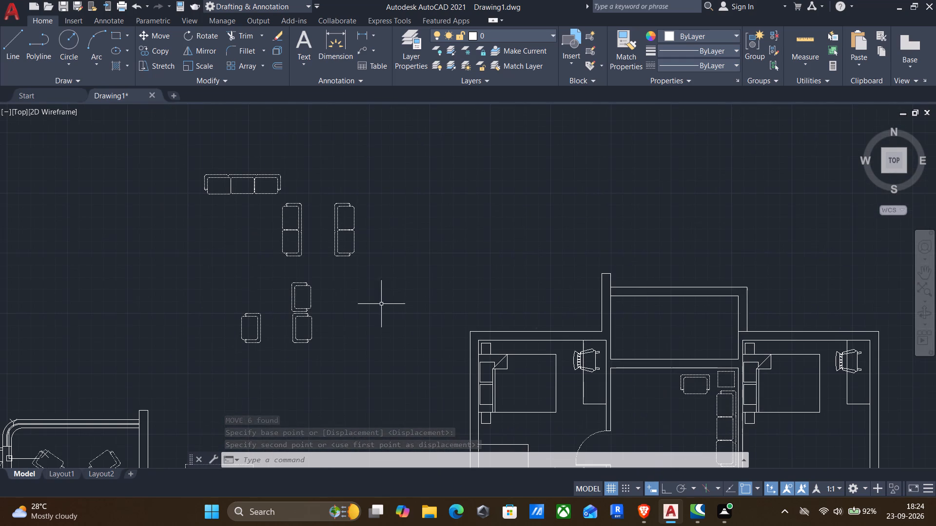
pyautogui.moveTo(200, 284); pyautogui.dragTo(220, 308)
pyautogui.click(282, 388)
pyautogui.write('ro')
pyautogui.press('Return')
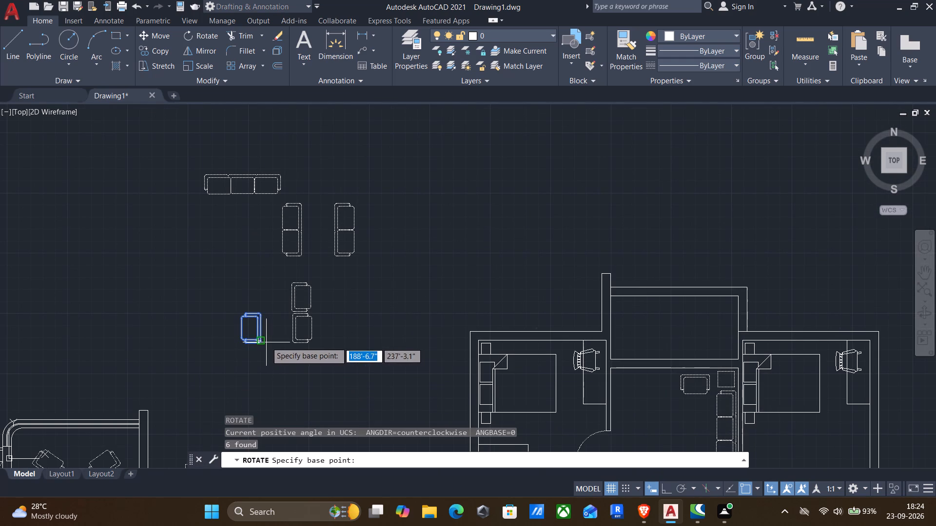
pyautogui.click(266, 342)
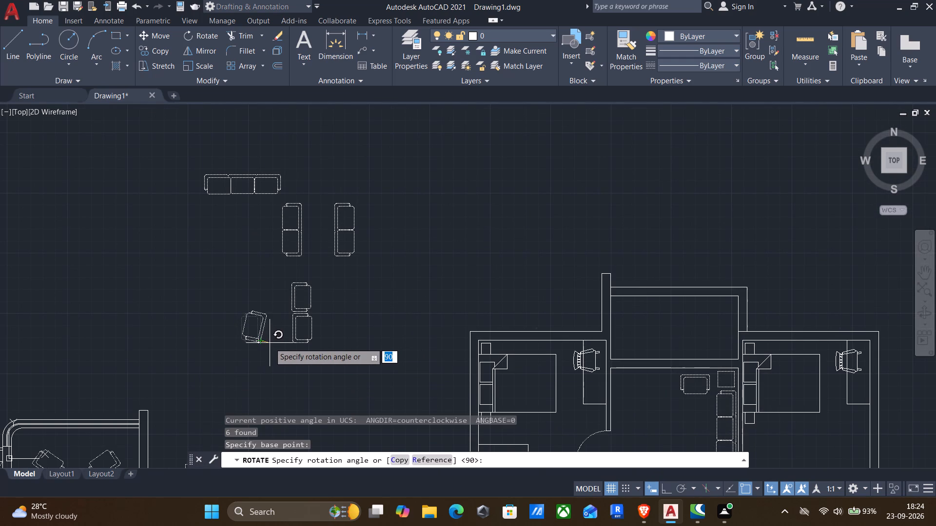
pyautogui.click(269, 344)
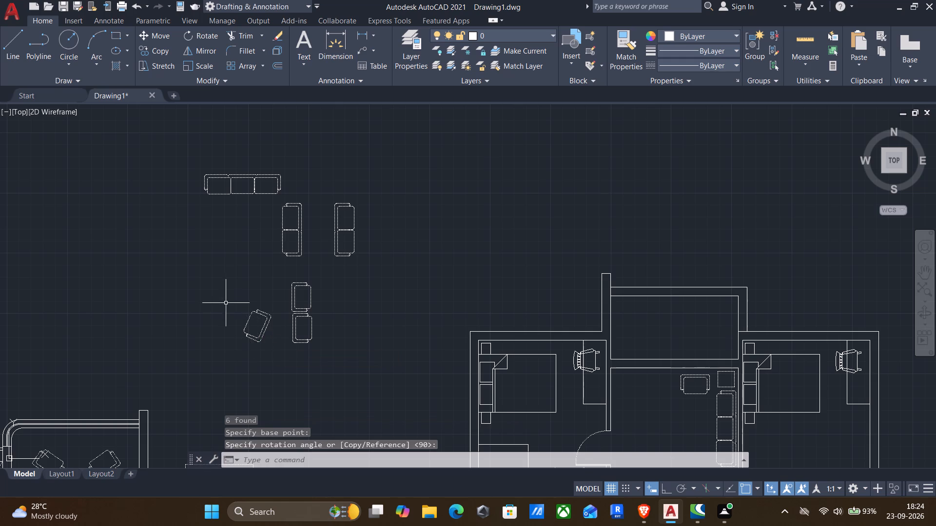
# Copy the tilted single-seat sofa into the room between the bedrooms, just below and left of the three-seat sofa.
pyautogui.click(224, 299)
pyautogui.click(284, 377)
pyautogui.press('c')
pyautogui.press('o')
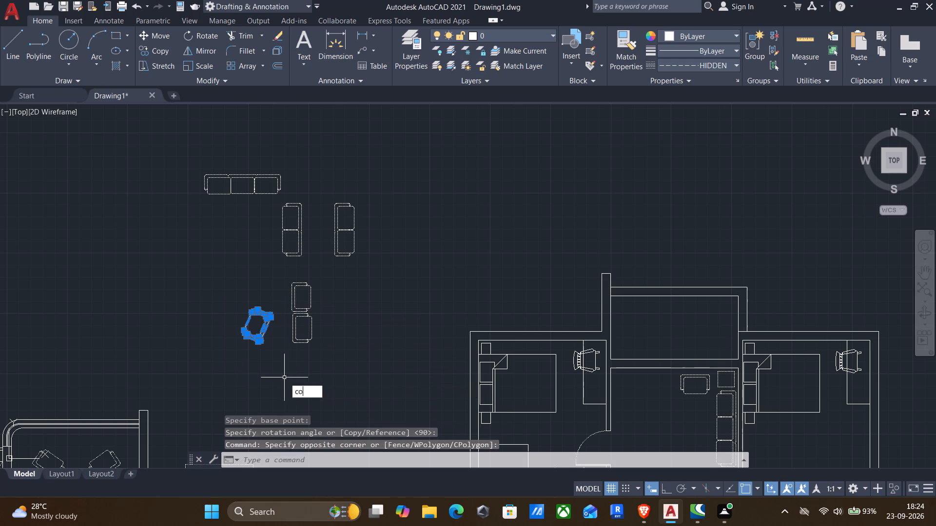
pyautogui.press('Return')
pyautogui.moveTo(264, 344); pyautogui.dragTo(274, 365)
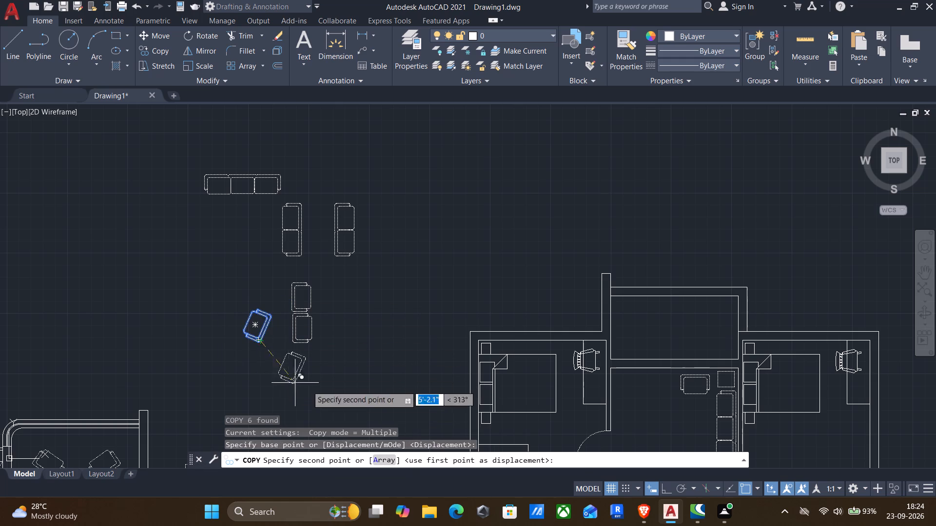
pyautogui.moveTo(382, 401); pyautogui.dragTo(188, 226, button='middle')
pyautogui.scroll(2, 527, 320)
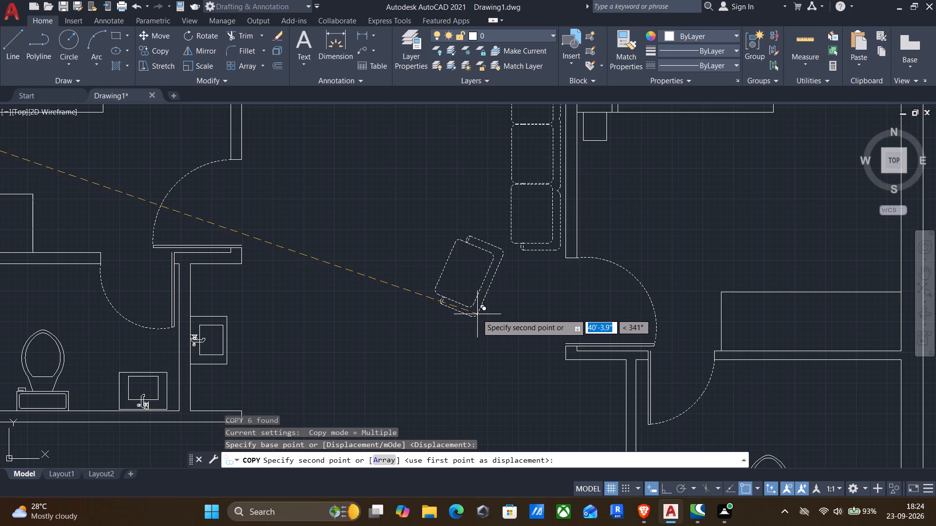
pyautogui.click(476, 312)
pyautogui.press('Return')
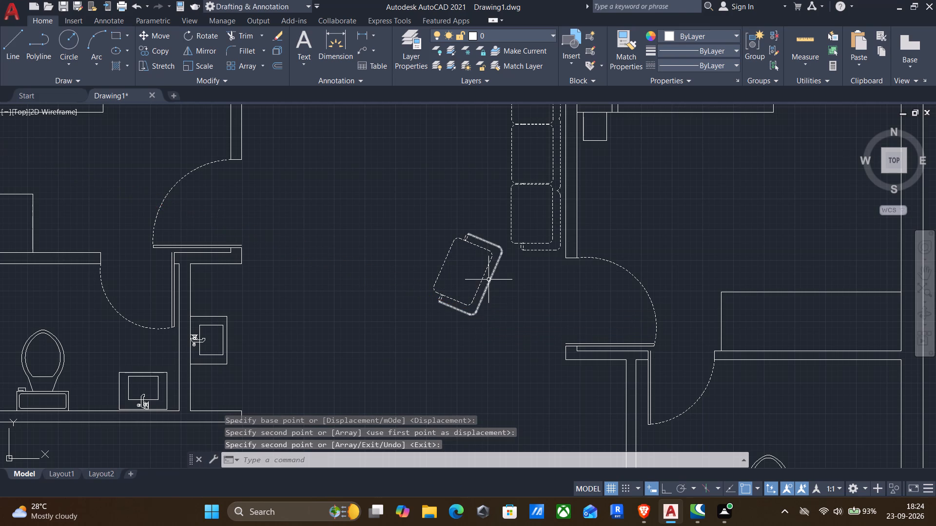
# Draw an upright centre table rectangle in front of the three-seat sofa, between the two single-seat sofas.
pyautogui.press('r')
pyautogui.press('e')
pyautogui.press('c')
pyautogui.press('Return')
pyautogui.moveTo(455, 198); pyautogui.dragTo(441, 313, button='middle')
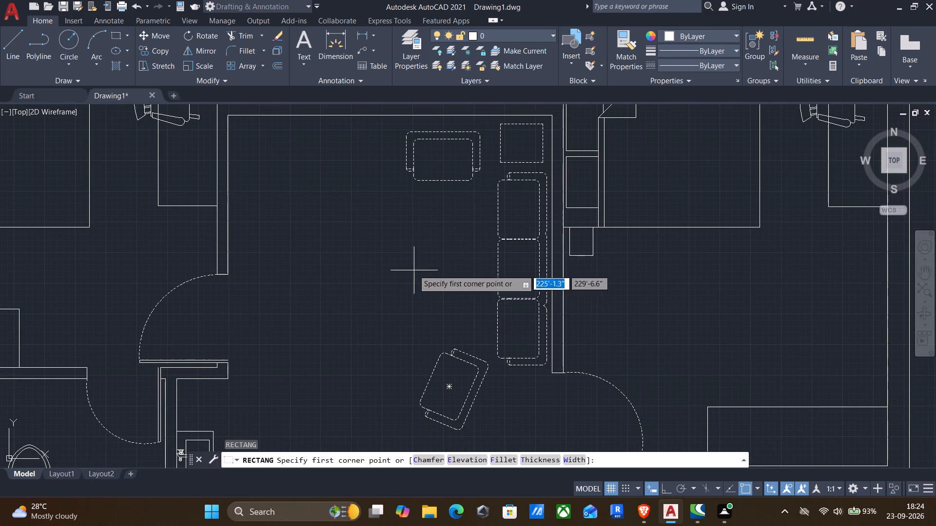
pyautogui.moveTo(421, 224); pyautogui.dragTo(429, 238)
pyautogui.click(477, 305)
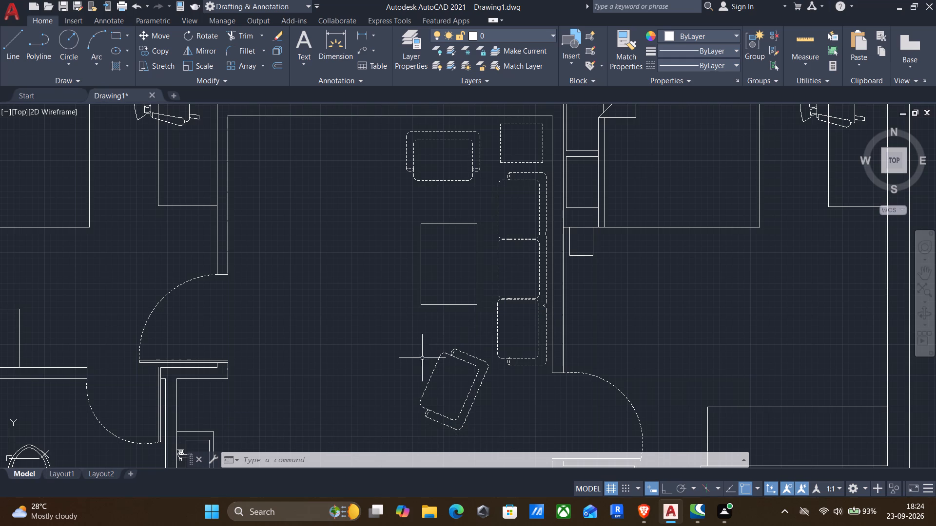
# Copy the room's tilted single-seat sofa into the right half of the enclosed space directly above the room.
pyautogui.click(397, 327)
pyautogui.click(494, 445)
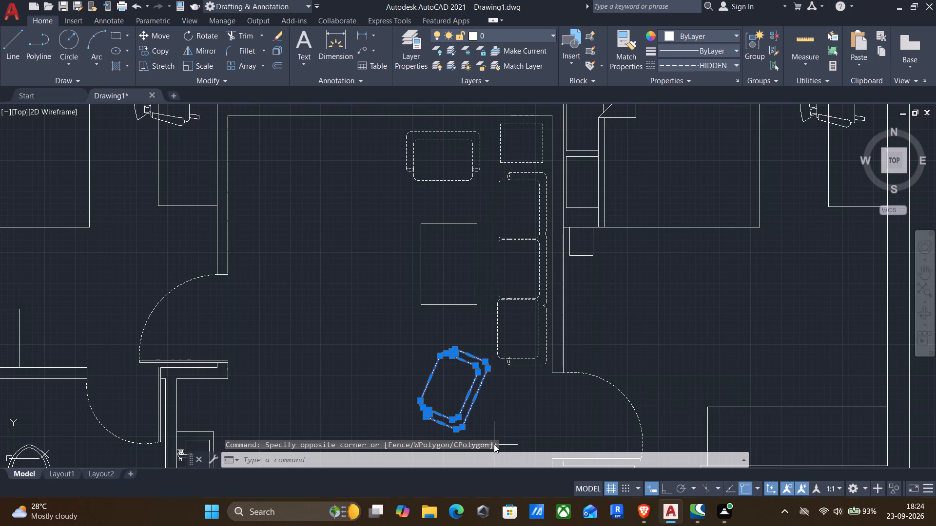
pyautogui.write('co')
pyautogui.press('Return')
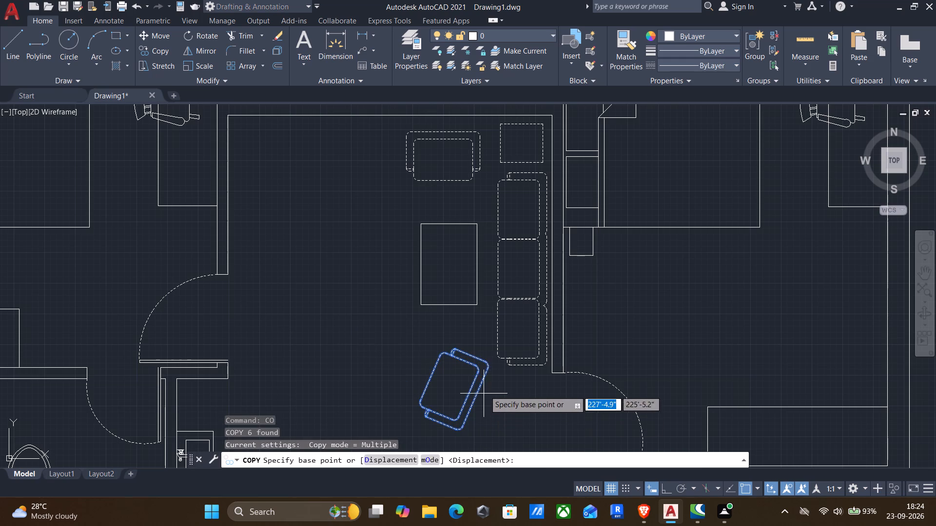
pyautogui.click(489, 362)
pyautogui.moveTo(475, 262); pyautogui.dragTo(598, 460, button='middle')
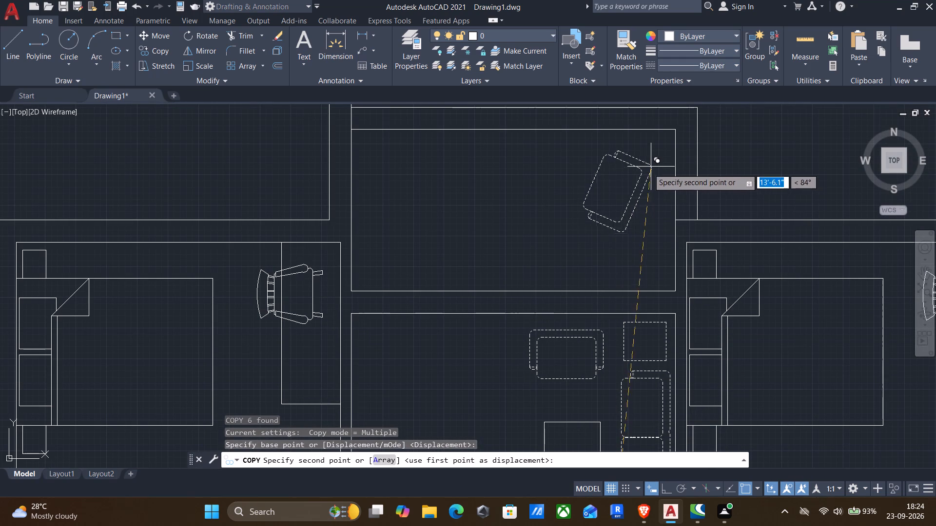
pyautogui.click(629, 194)
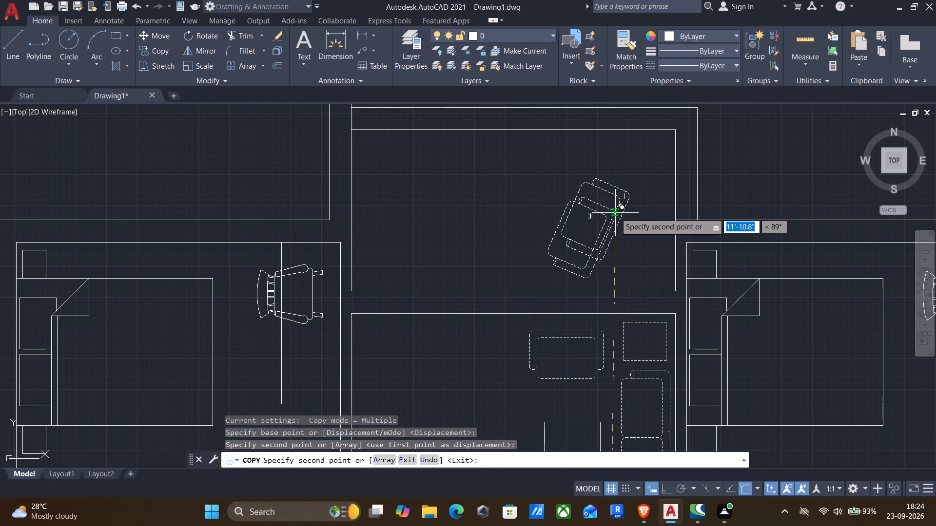
pyautogui.press('Escape')
# Mirror the tilted sofa in the upper space across a vertical line to its left with Ortho on, keeping the original.
pyautogui.click(557, 159)
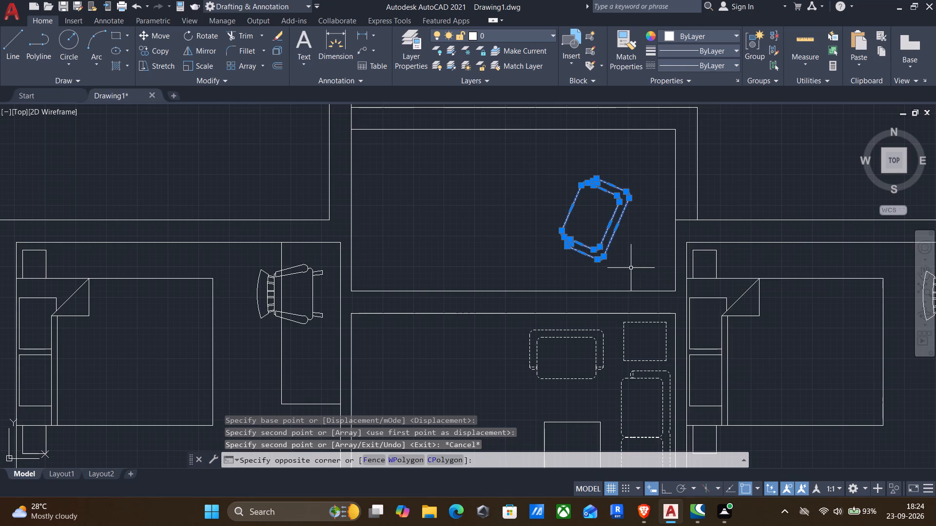
pyautogui.click(631, 268)
pyautogui.write('mi')
pyautogui.press('Return')
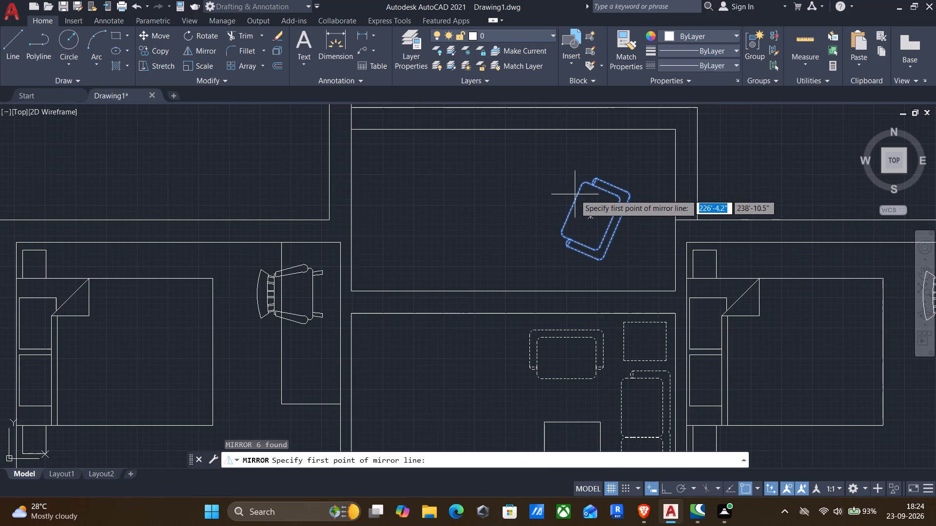
pyautogui.click(546, 164)
pyautogui.press('F8')
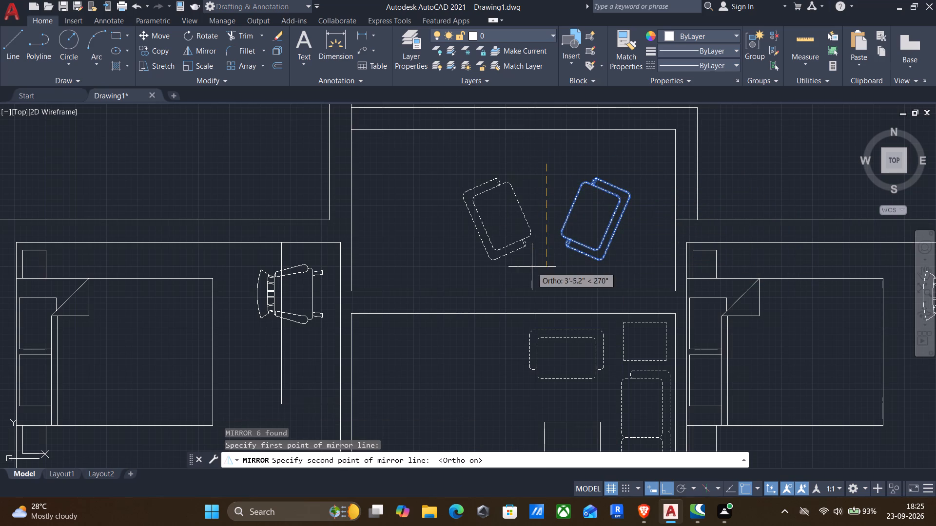
pyautogui.click(541, 323)
pyautogui.press('Return')
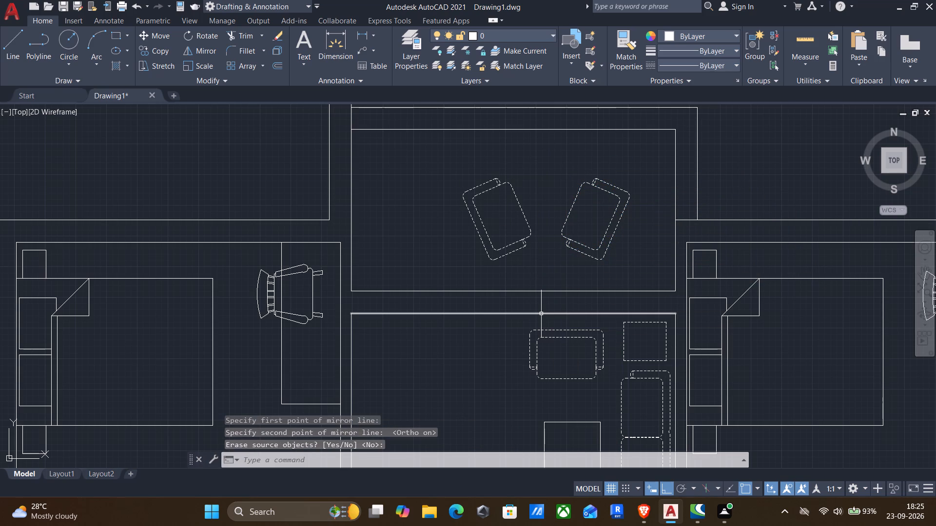
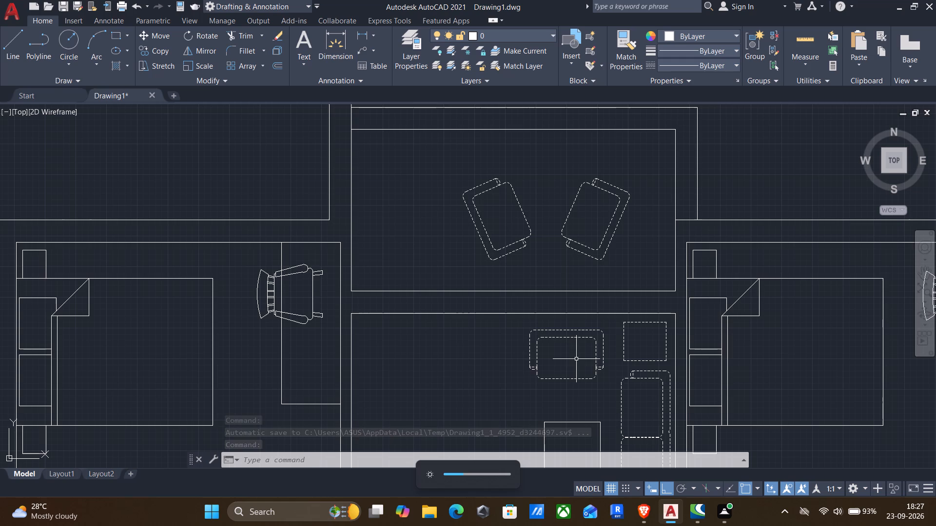
# Look over the second floor plan, from the upper rooms down to the lower bedroom, toilets and dining area.
pyautogui.scroll(-2, 481, 251)
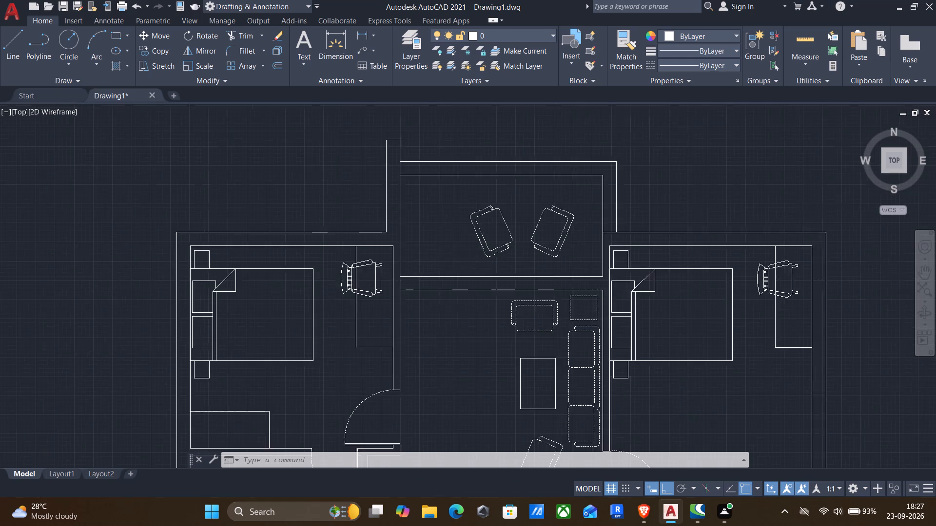
pyautogui.moveTo(507, 288); pyautogui.dragTo(536, 309, button='middle')
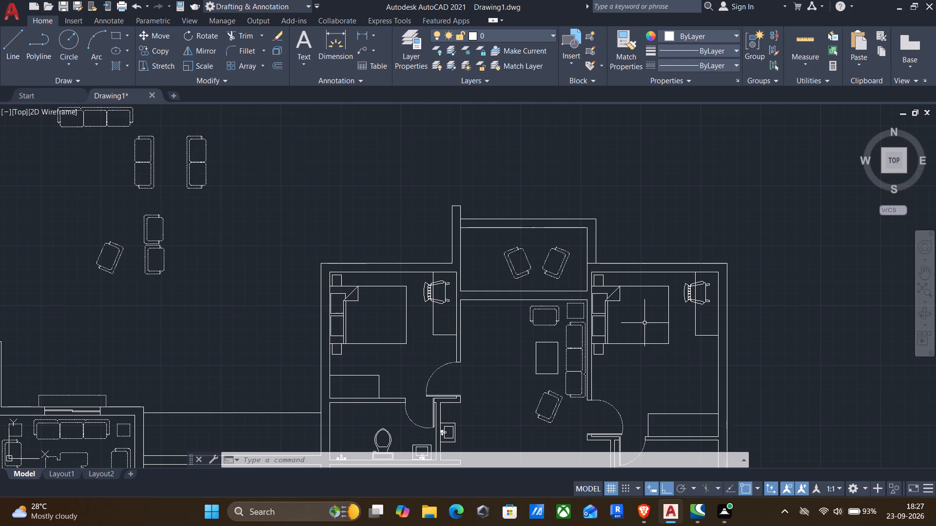
pyautogui.moveTo(482, 390); pyautogui.dragTo(553, 279, button='middle')
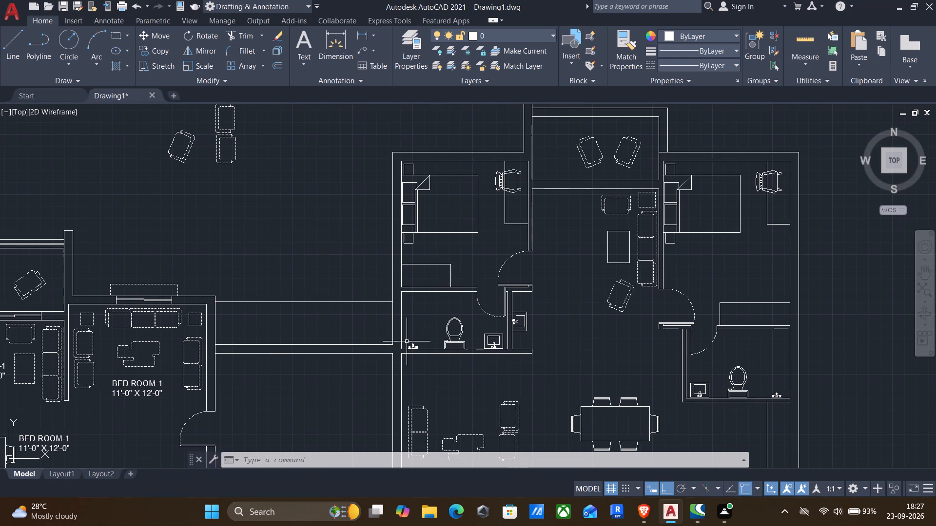
pyautogui.moveTo(407, 344); pyautogui.dragTo(452, 277, button='middle')
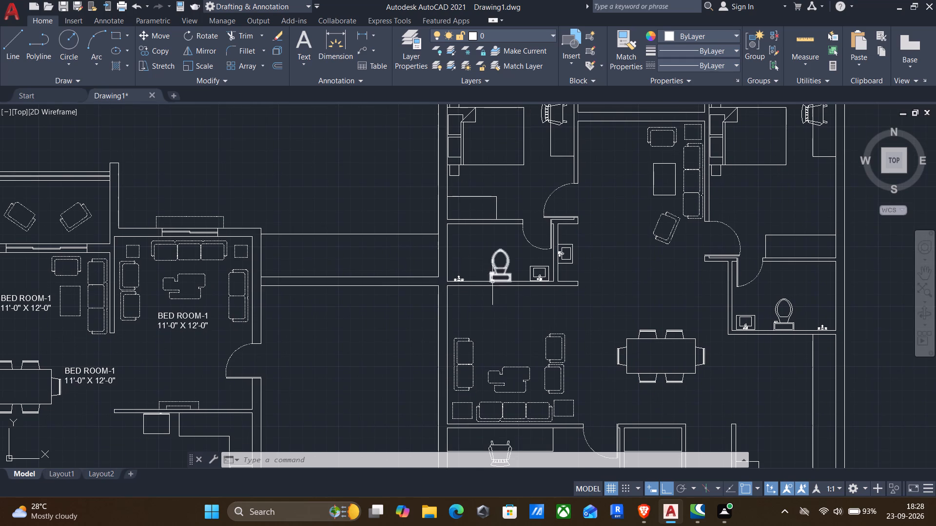
pyautogui.moveTo(478, 319); pyautogui.dragTo(457, 301, button='middle')
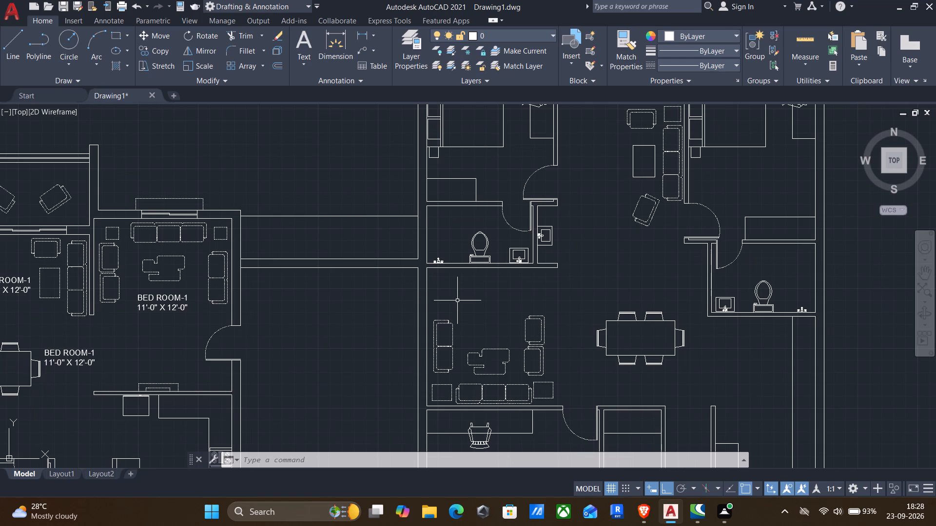
pyautogui.moveTo(456, 355); pyautogui.dragTo(425, 216, button='middle')
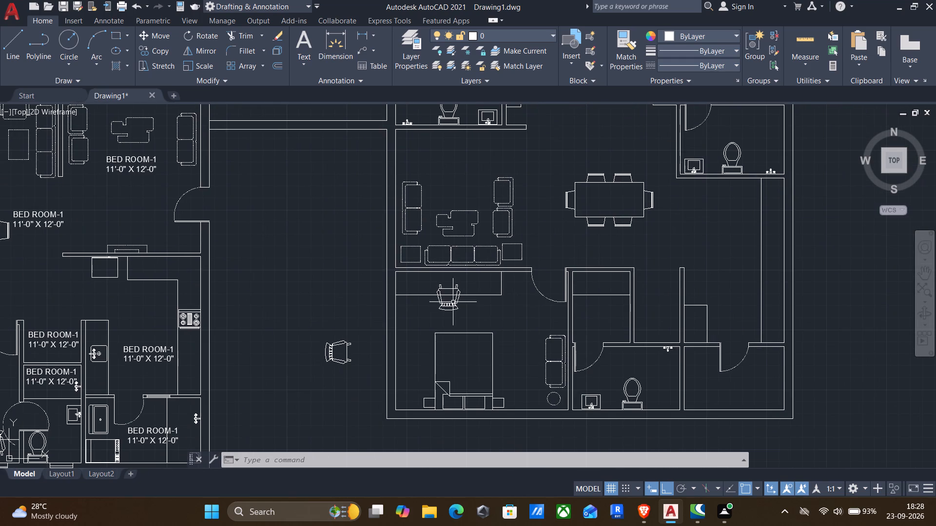
pyautogui.moveTo(436, 370); pyautogui.dragTo(388, 351, button='middle')
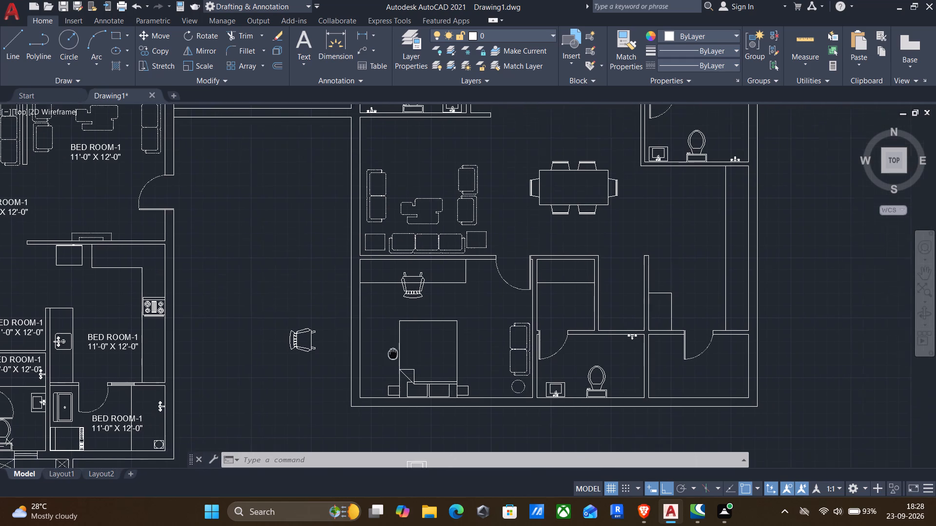
pyautogui.moveTo(388, 351); pyautogui.dragTo(373, 343, button='middle')
pyautogui.moveTo(430, 361); pyautogui.dragTo(367, 340, button='middle')
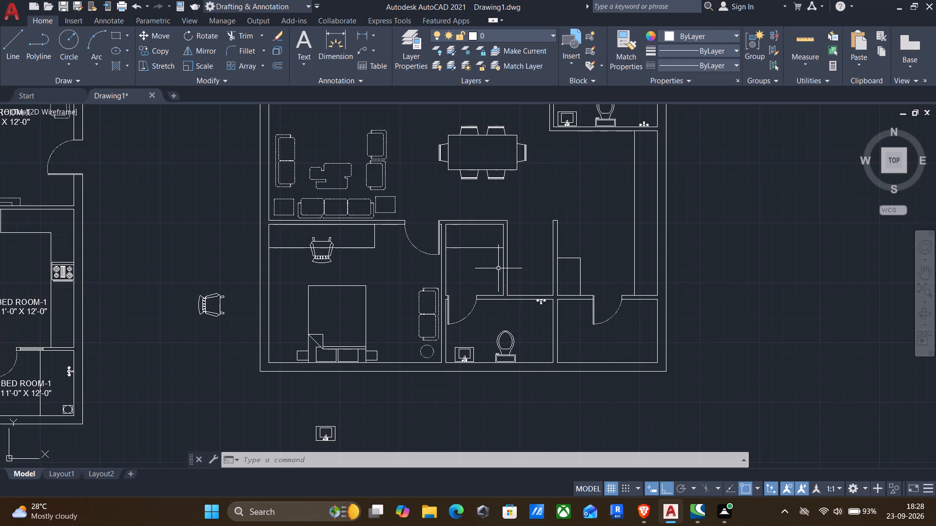
pyautogui.moveTo(578, 333); pyautogui.dragTo(560, 363, button='middle')
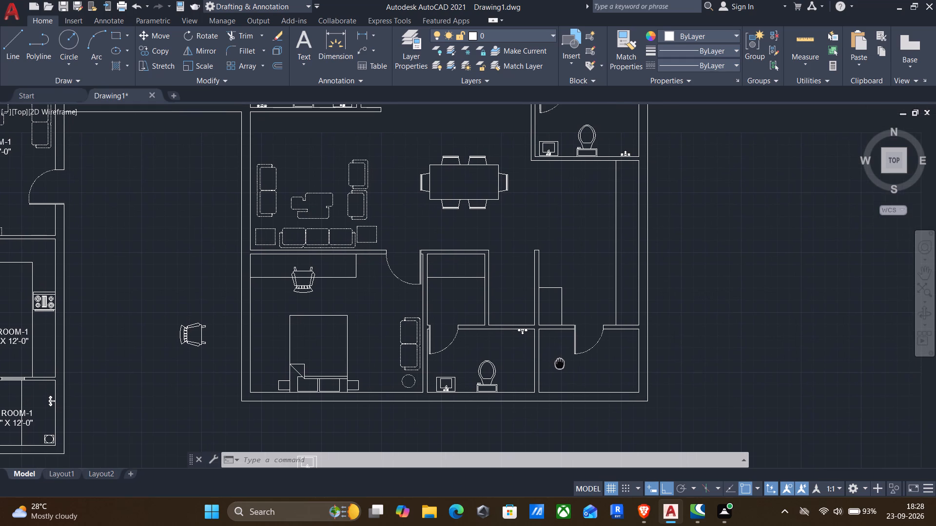
pyautogui.moveTo(560, 363); pyautogui.dragTo(539, 360, button='middle')
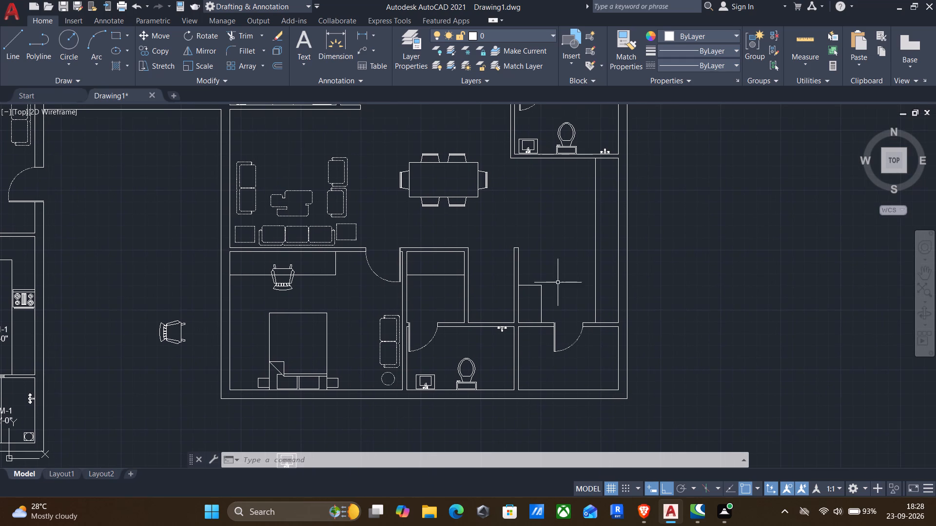
pyautogui.moveTo(555, 267); pyautogui.dragTo(523, 367, button='middle')
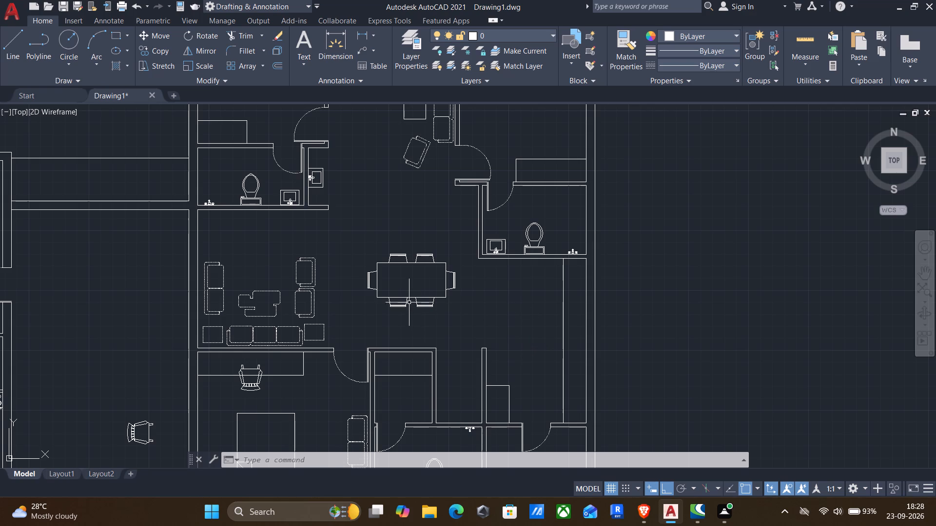
# Draw a horizontal jamb line across the living area's left outer wall, just below the toilet, and trim its overhang at the inner face.
pyautogui.press('l')
pyautogui.press('Return')
pyautogui.scroll(3, 192, 227)
pyautogui.click(171, 206)
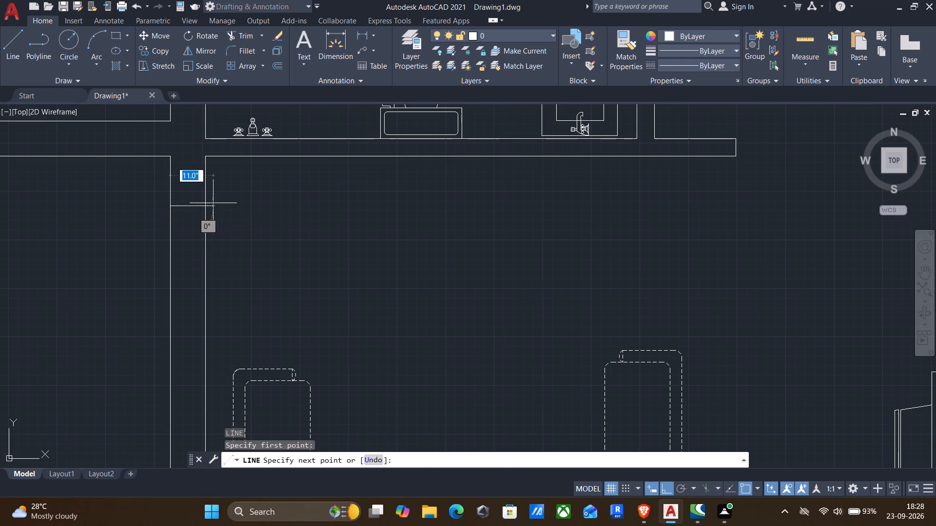
pyautogui.click(213, 203)
pyautogui.press('Return')
pyautogui.write('tr')
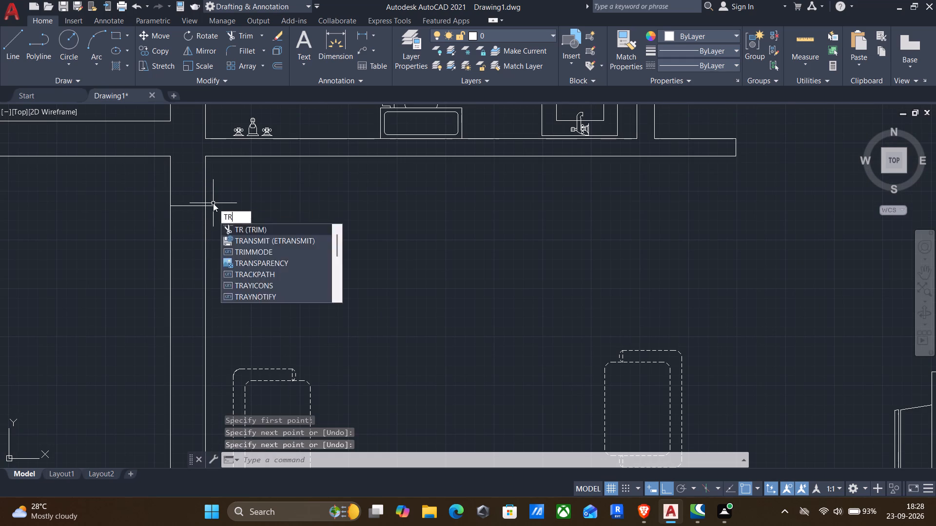
pyautogui.press('Return')
pyautogui.scroll(3, 205, 203)
pyautogui.moveTo(213, 194); pyautogui.dragTo(217, 242)
pyautogui.press('Escape')
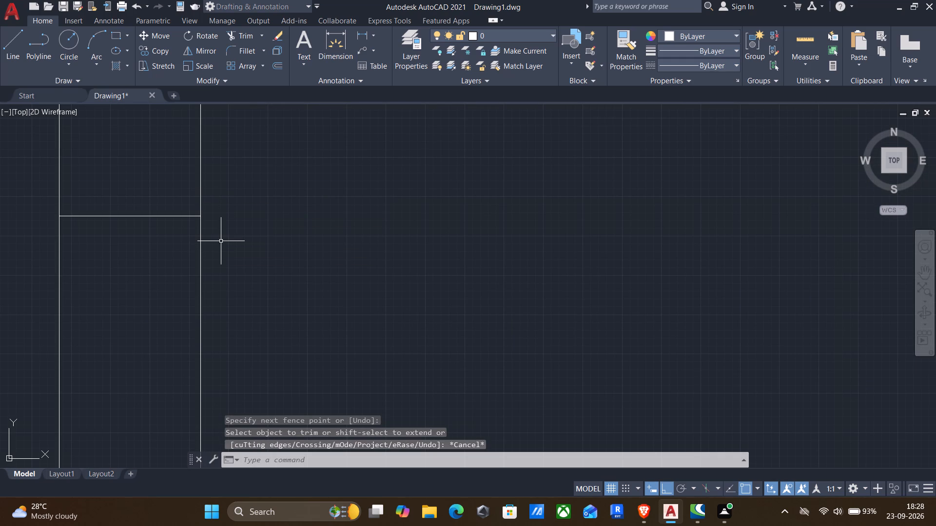
# Offset the jamb line 3' downward within the left outer wall to mark the door opening's lower edge.
pyautogui.press('o')
pyautogui.press('Return')
pyautogui.moveTo(164, 190); pyautogui.dragTo(145, 245)
pyautogui.moveTo(123, 298); pyautogui.dragTo(125, 286)
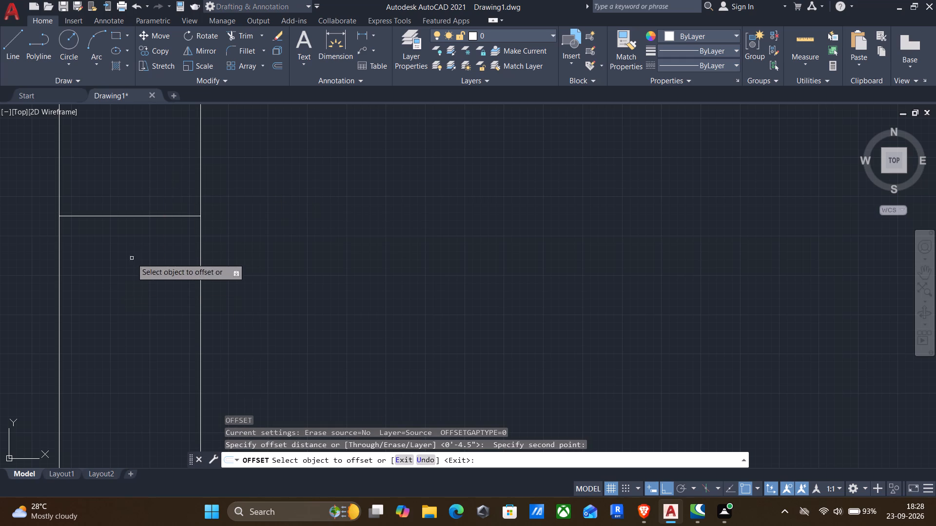
pyautogui.click(142, 217)
pyautogui.write("3'")
pyautogui.press('Return')
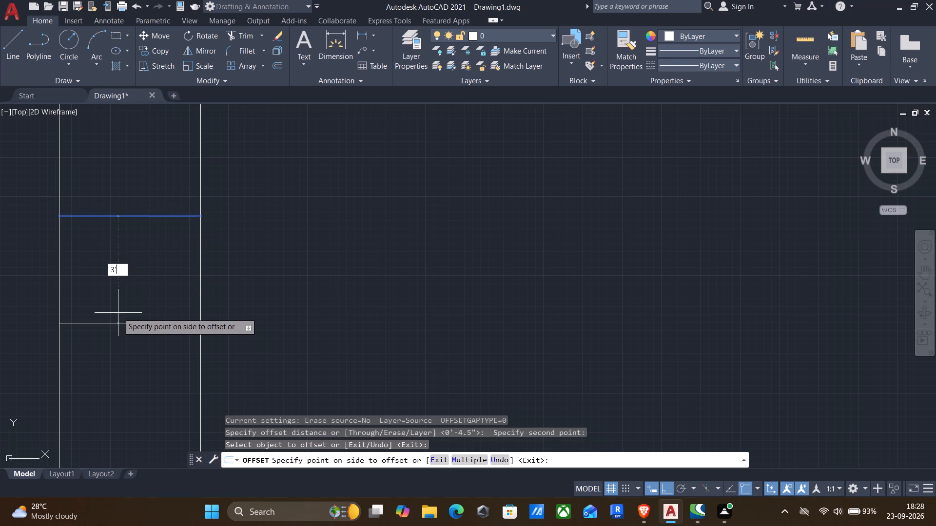
pyautogui.moveTo(128, 351); pyautogui.dragTo(206, 124, button='middle')
pyautogui.scroll(-3, 206, 122)
pyautogui.moveTo(217, 181); pyautogui.dragTo(246, 209, button='middle')
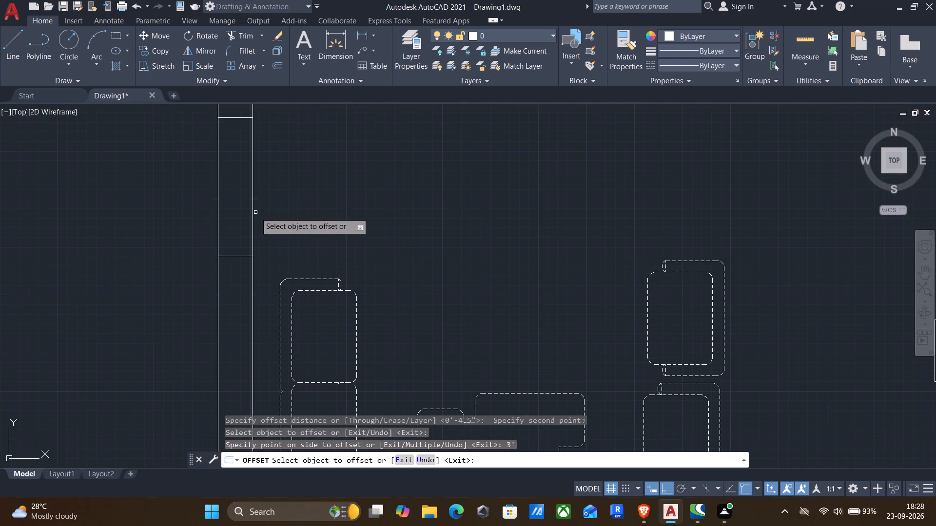
pyautogui.press('Escape')
# Trim both wall lines between the two jamb lines to open the doorway in the left outer wall.
pyautogui.write('tr')
pyautogui.press('Return')
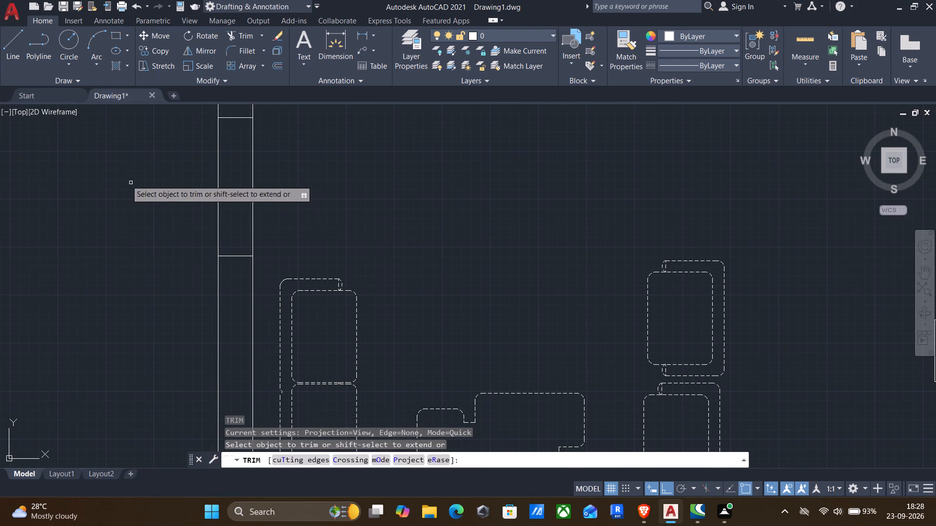
pyautogui.moveTo(119, 174); pyautogui.dragTo(317, 201)
pyautogui.moveTo(301, 188); pyautogui.dragTo(323, 272, button='middle')
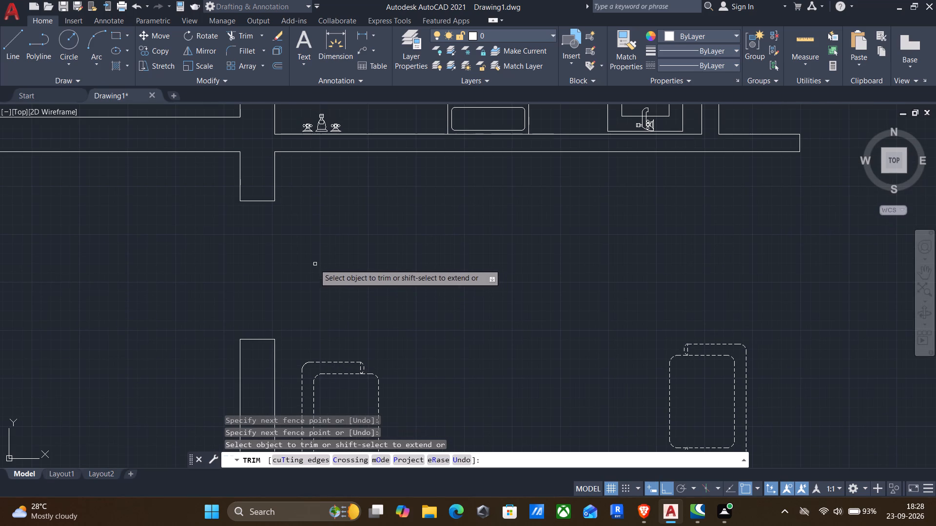
pyautogui.press('Return')
pyautogui.press(';')
pyautogui.press(';')
pyautogui.press('BackSpace')
pyautogui.press('BackSpace')
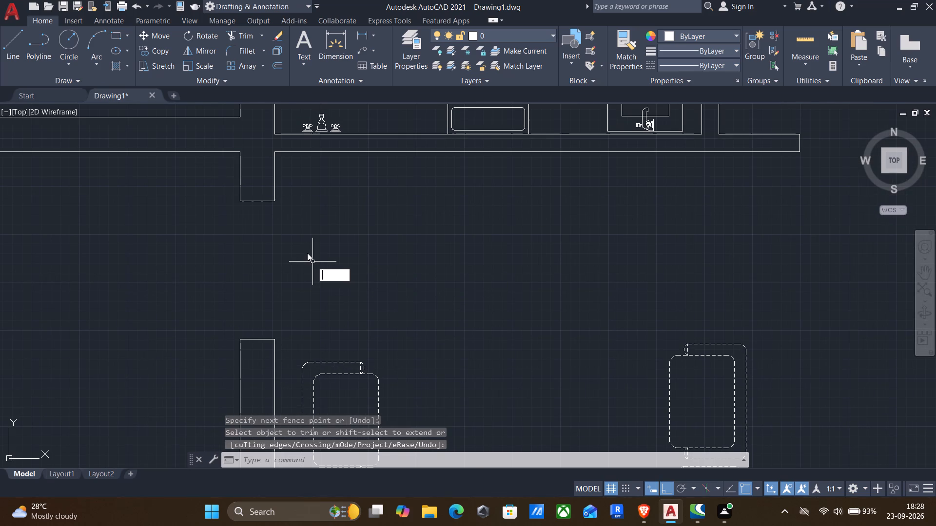
# Draw a 3' horizontal door-leaf line from the upper jamb's outer corner into the living area.
pyautogui.press('l')
pyautogui.press('Return')
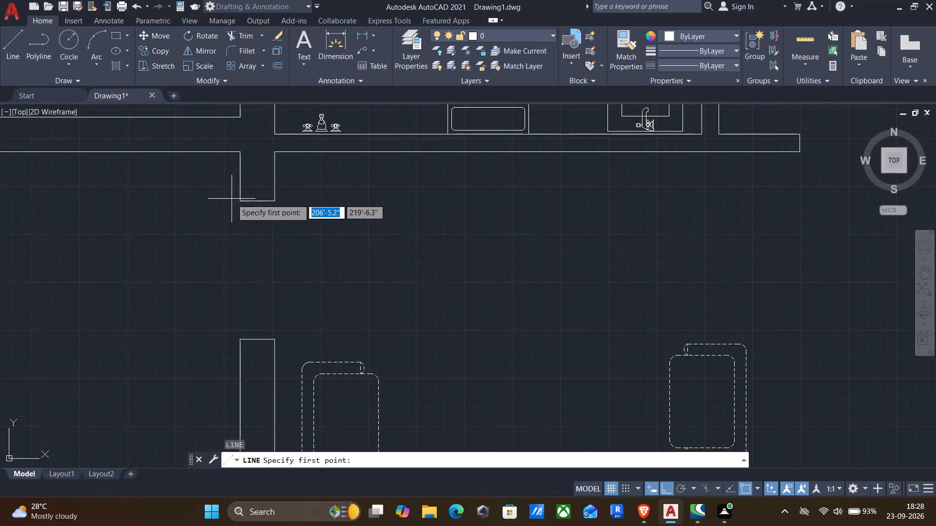
pyautogui.click(242, 200)
pyautogui.write("3'")
pyautogui.press('Return')
pyautogui.press('Return')
# Offset the door-leaf line 1" downward to give the leaf its thickness.
pyautogui.press('o')
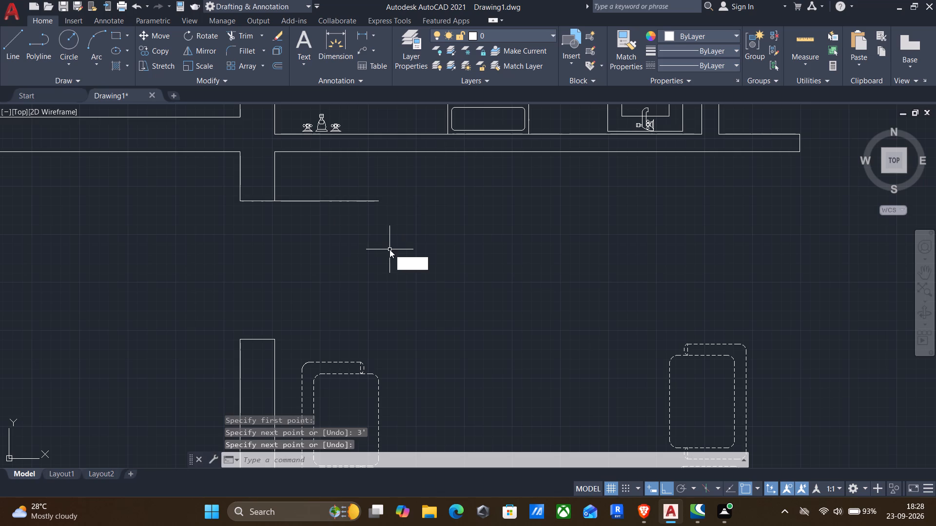
pyautogui.press('Return')
pyautogui.click(350, 189)
pyautogui.click(329, 276)
pyautogui.click(330, 199)
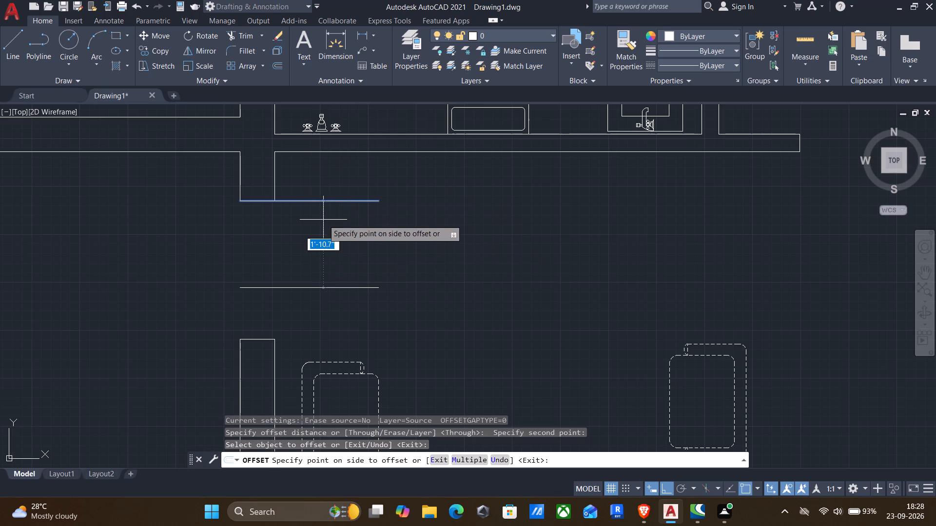
pyautogui.press('1')
pyautogui.hotkey('shift', '"')
pyautogui.press('Return')
pyautogui.press('Return')
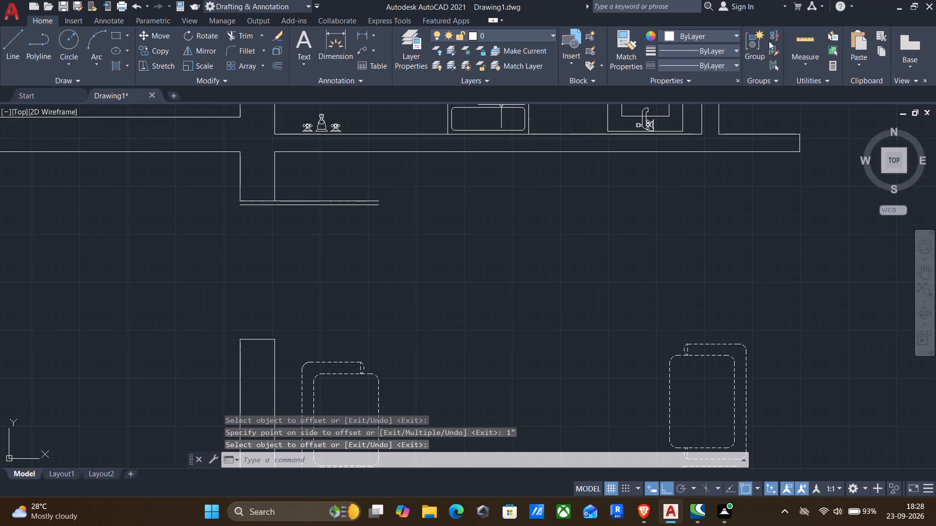
# With the HIDDEN linetype and Ortho off, draw a three-point swing arc from the door leaf's tip through the lower jamb's inner corner, ending outside the wall.
pyautogui.click(709, 66)
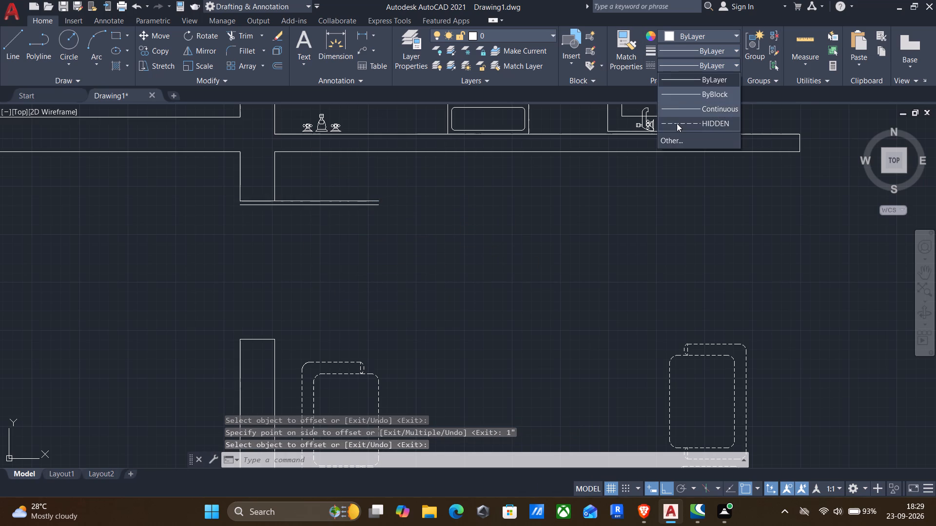
pyautogui.click(677, 123)
pyautogui.click(99, 38)
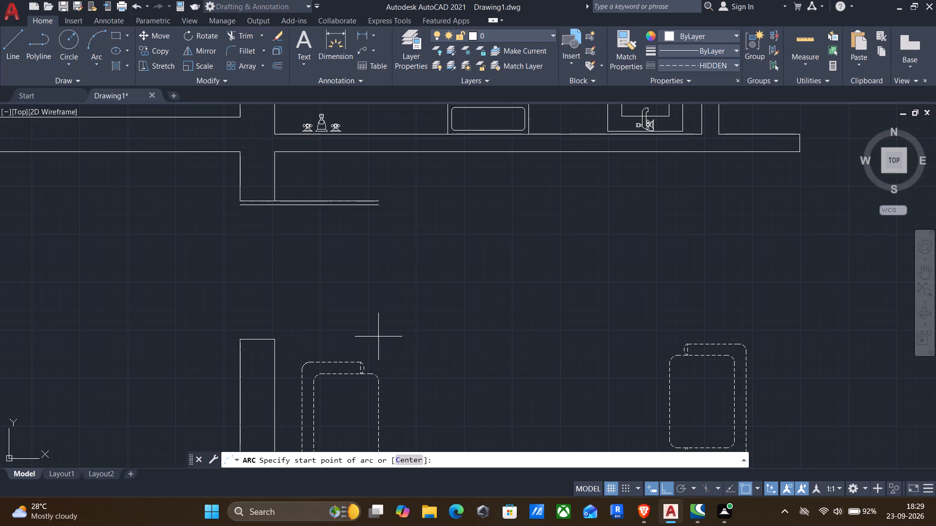
pyautogui.click(665, 488)
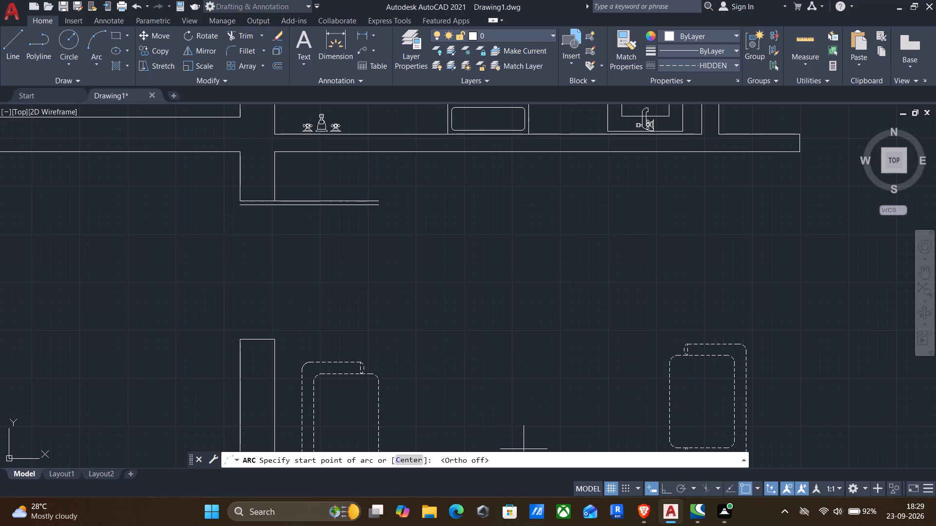
pyautogui.click(383, 201)
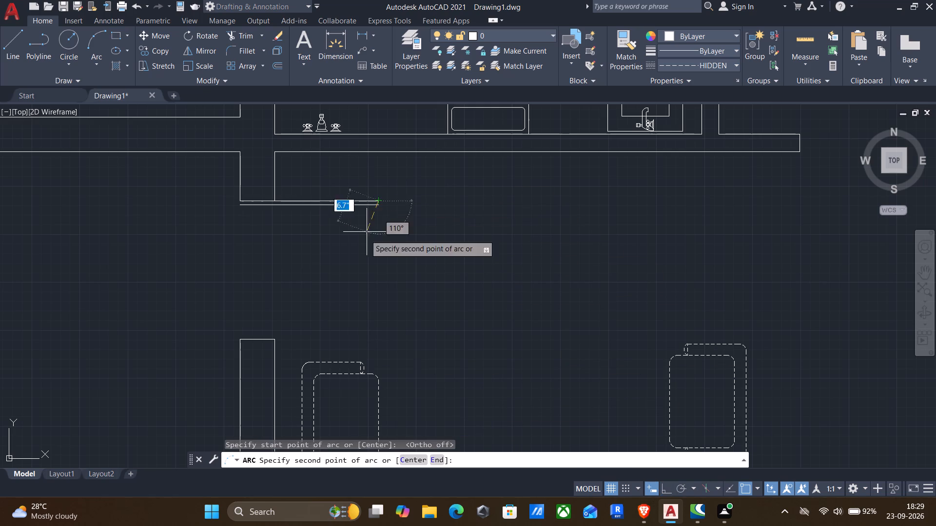
pyautogui.click(276, 340)
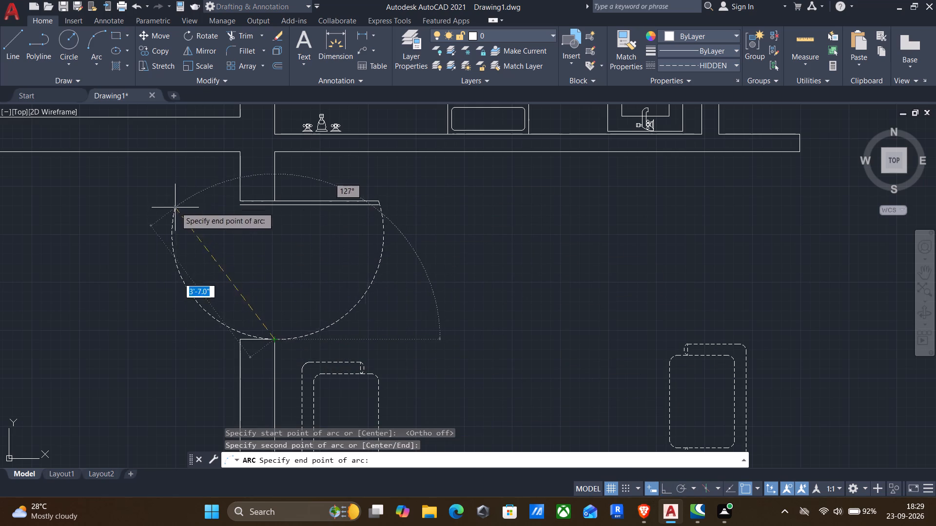
pyautogui.click(151, 178)
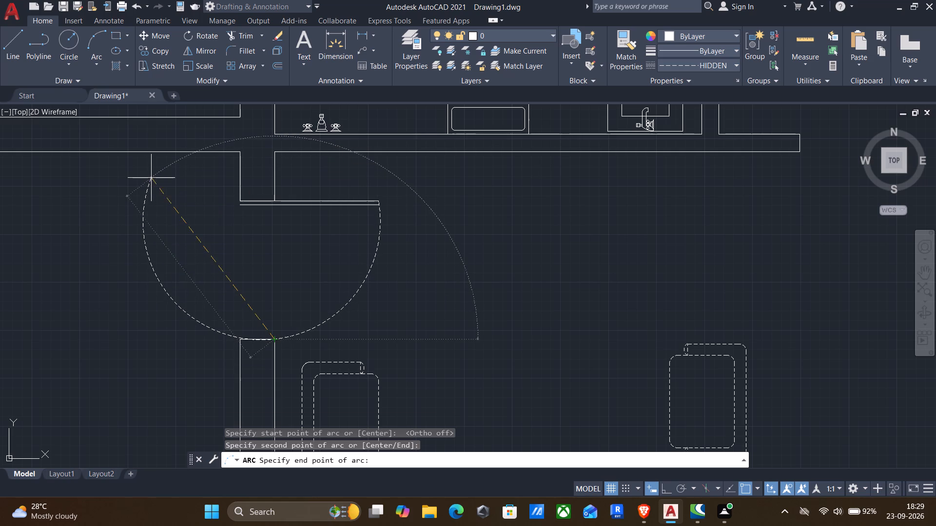
# Trim the swing arc outside and inside the wall, leaving only the part from the leaf tip to the lower jamb's inner corner.
pyautogui.write('tr')
pyautogui.press('Return')
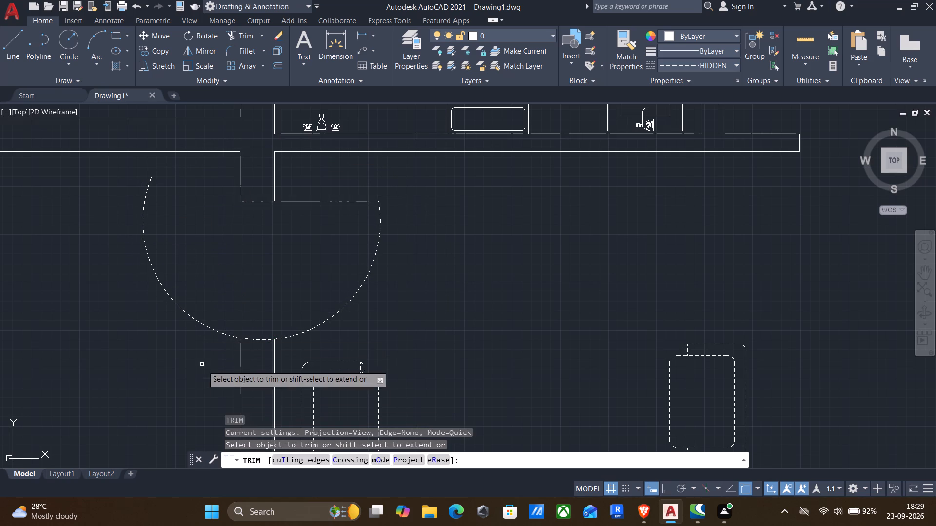
pyautogui.moveTo(212, 360); pyautogui.dragTo(248, 270)
pyautogui.scroll(6, 263, 330)
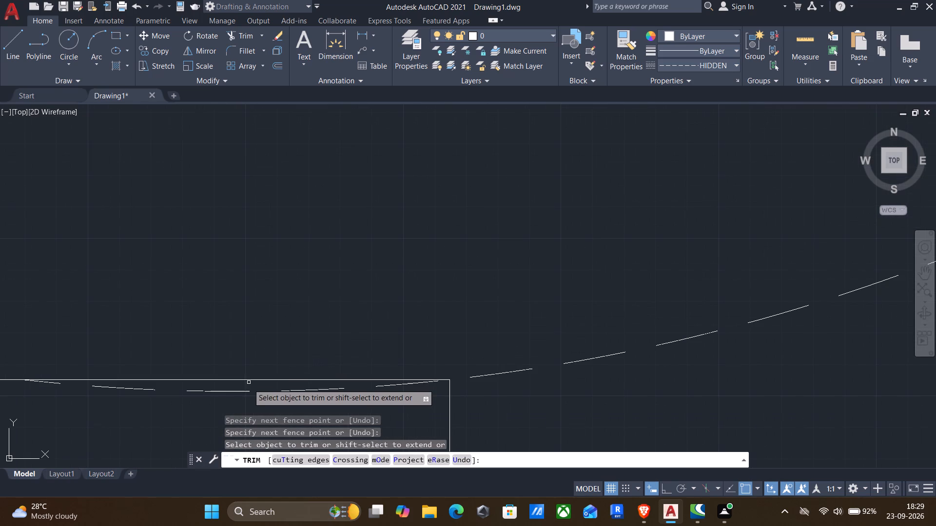
pyautogui.click(234, 392)
pyautogui.scroll(-5, 234, 392)
pyautogui.scroll(1, 264, 357)
pyautogui.scroll(-1, 273, 330)
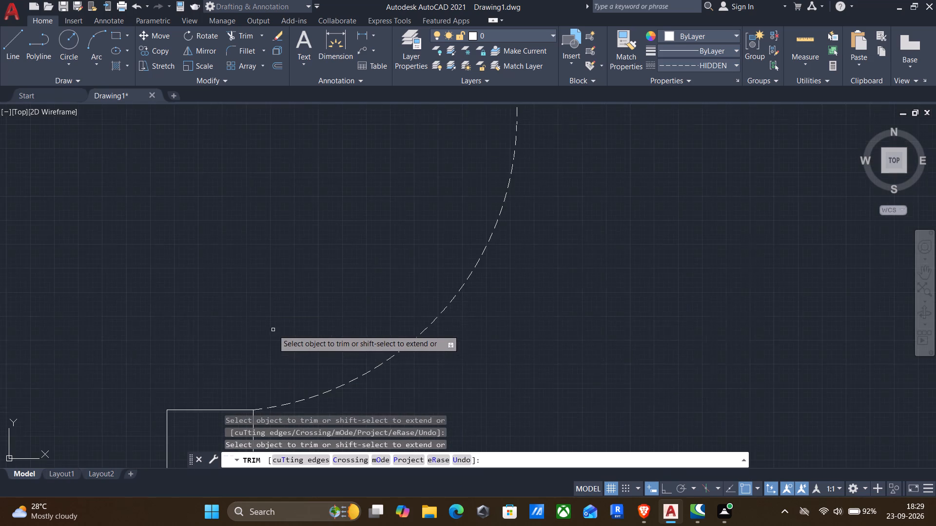
pyautogui.scroll(-1, 273, 330)
pyautogui.moveTo(264, 300); pyautogui.dragTo(302, 319, button='middle')
pyautogui.press('Escape')
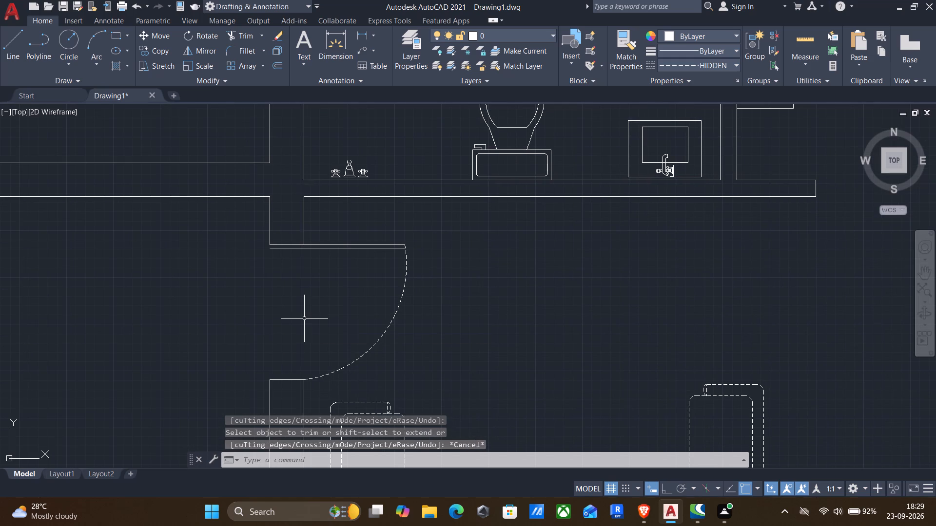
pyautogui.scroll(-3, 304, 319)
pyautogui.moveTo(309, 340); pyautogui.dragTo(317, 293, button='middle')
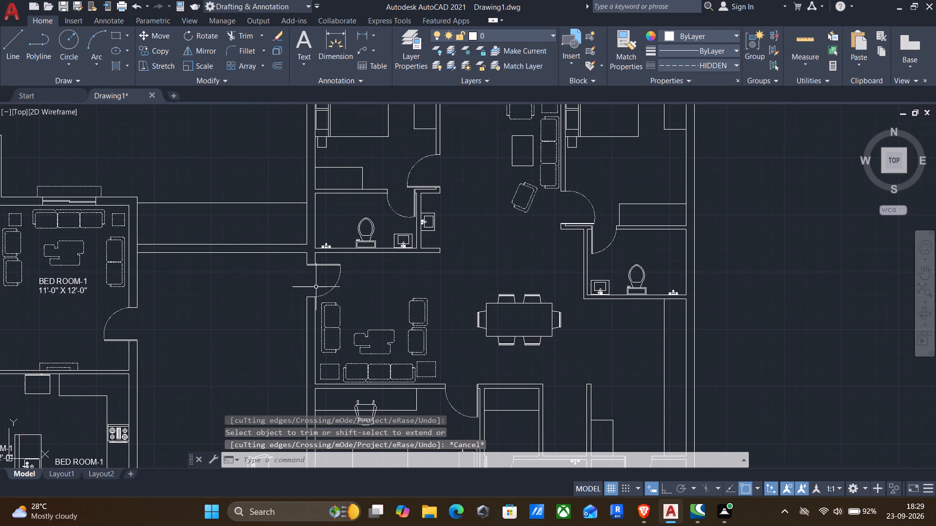
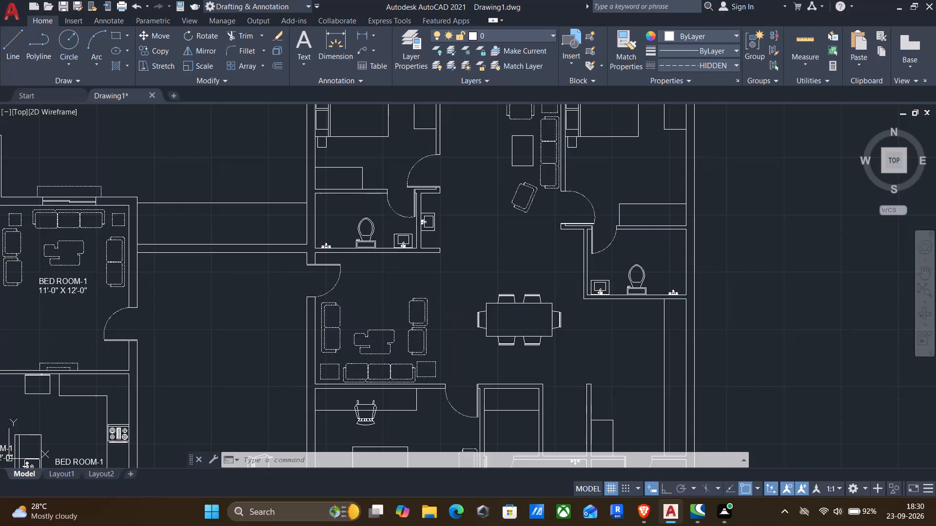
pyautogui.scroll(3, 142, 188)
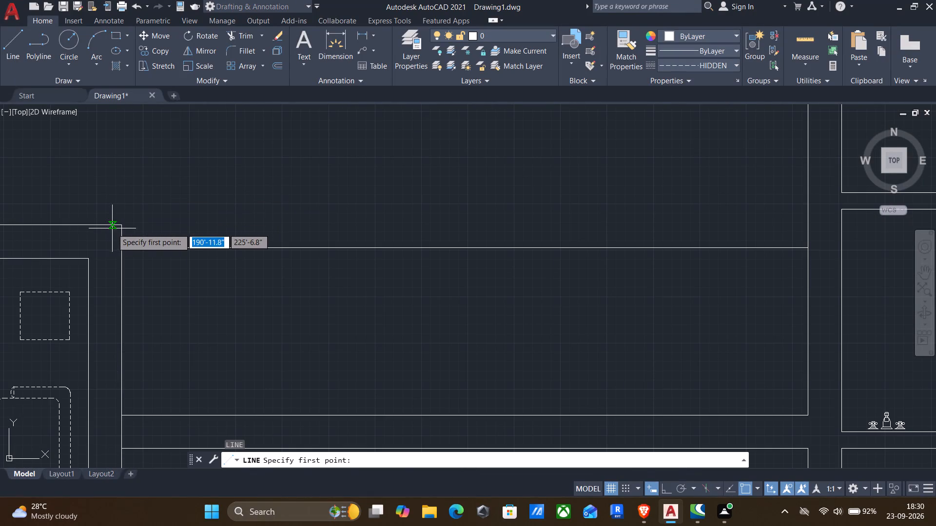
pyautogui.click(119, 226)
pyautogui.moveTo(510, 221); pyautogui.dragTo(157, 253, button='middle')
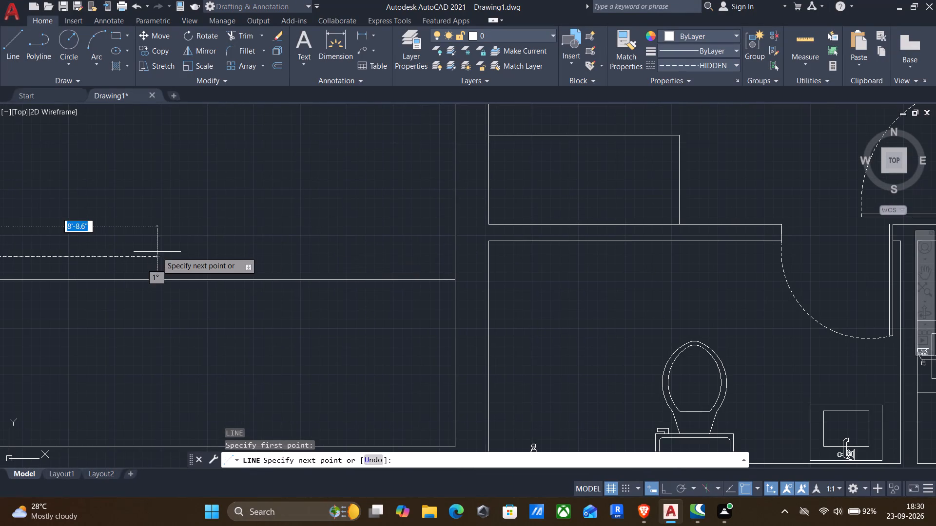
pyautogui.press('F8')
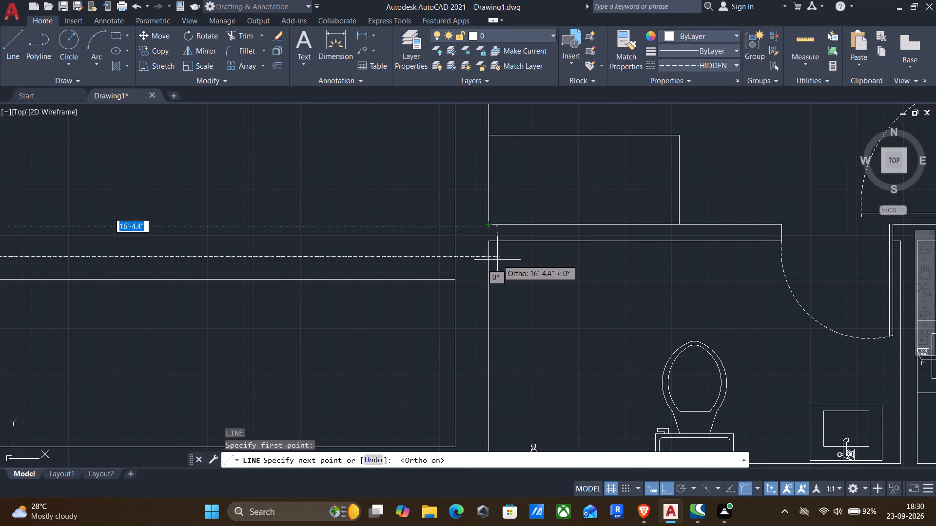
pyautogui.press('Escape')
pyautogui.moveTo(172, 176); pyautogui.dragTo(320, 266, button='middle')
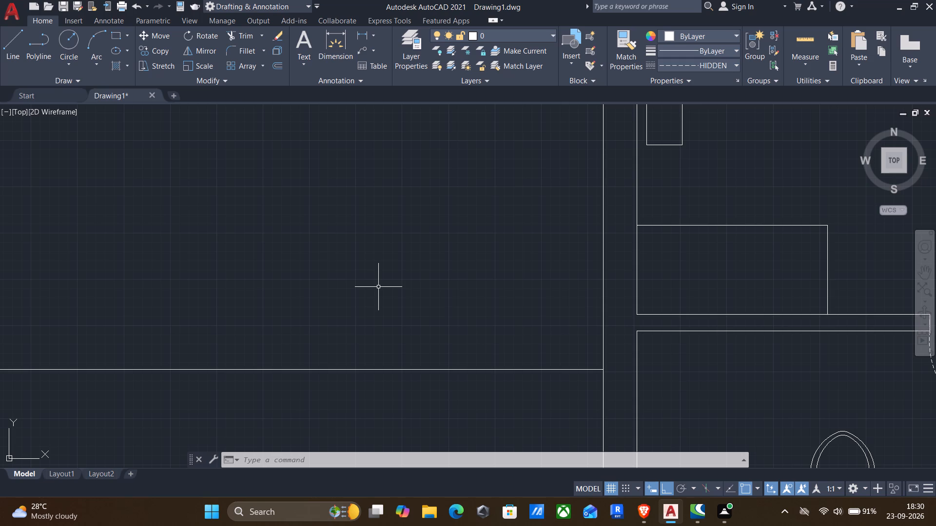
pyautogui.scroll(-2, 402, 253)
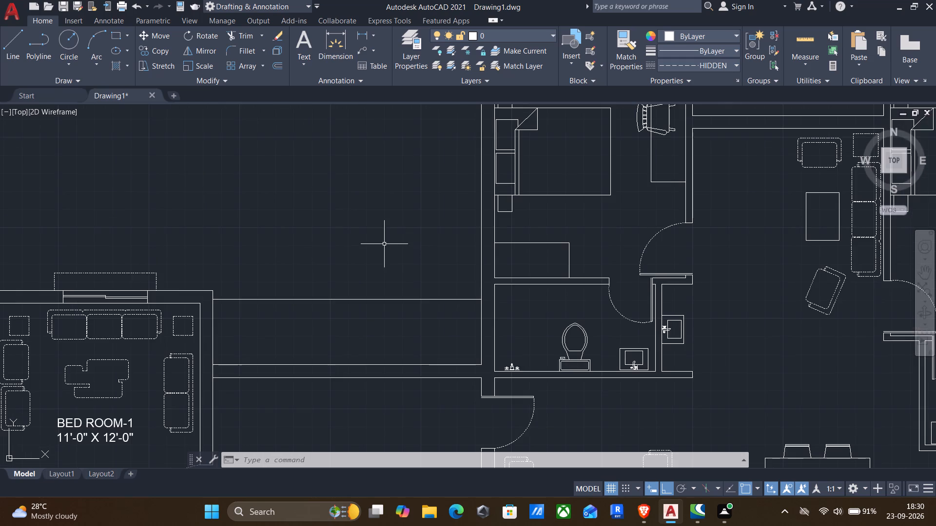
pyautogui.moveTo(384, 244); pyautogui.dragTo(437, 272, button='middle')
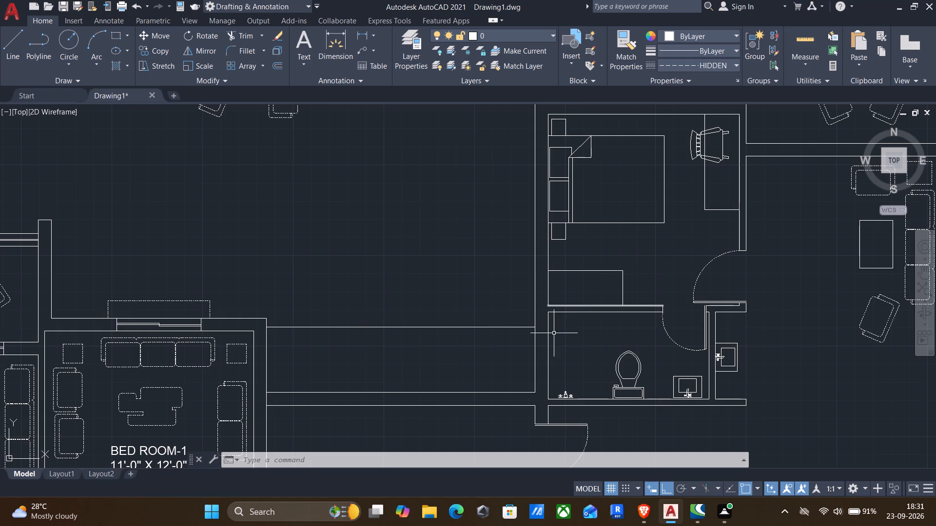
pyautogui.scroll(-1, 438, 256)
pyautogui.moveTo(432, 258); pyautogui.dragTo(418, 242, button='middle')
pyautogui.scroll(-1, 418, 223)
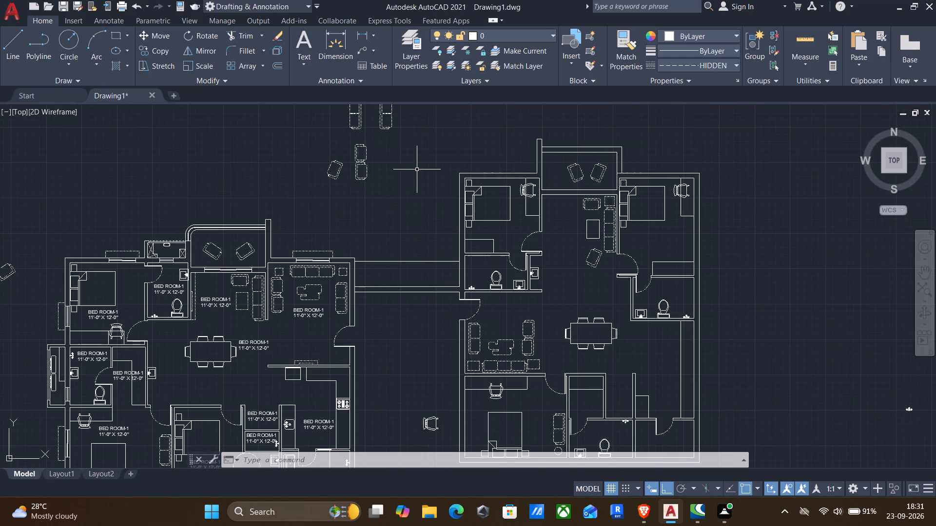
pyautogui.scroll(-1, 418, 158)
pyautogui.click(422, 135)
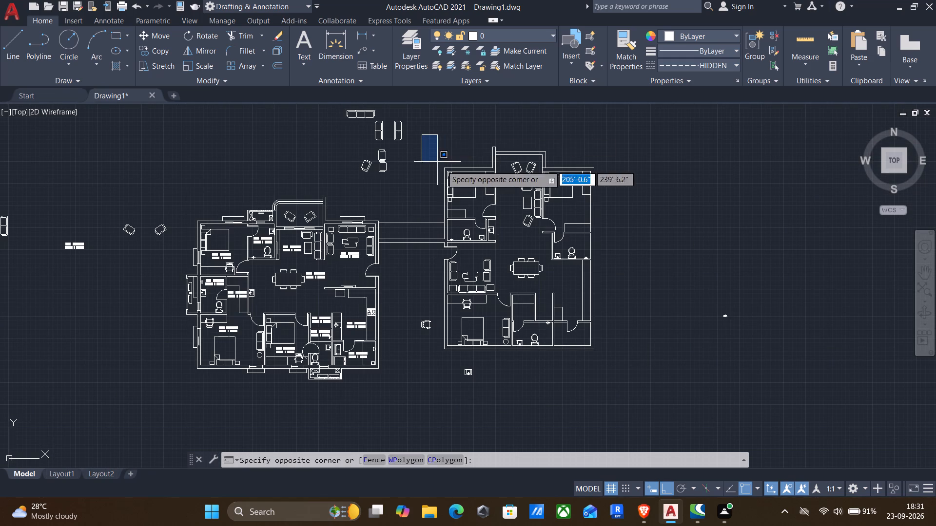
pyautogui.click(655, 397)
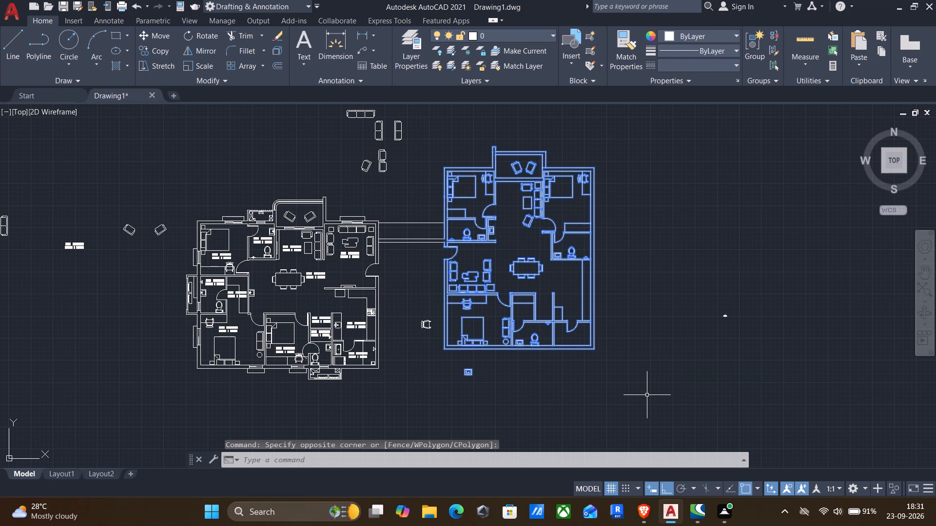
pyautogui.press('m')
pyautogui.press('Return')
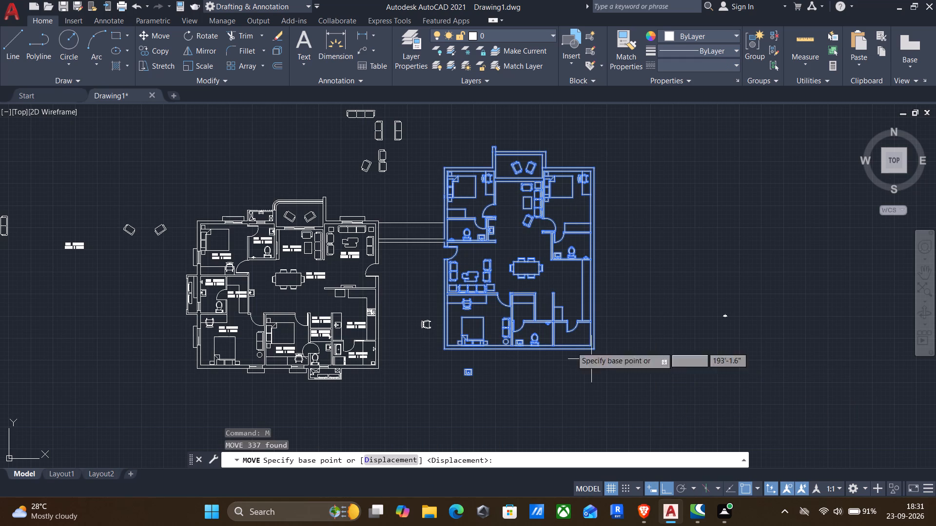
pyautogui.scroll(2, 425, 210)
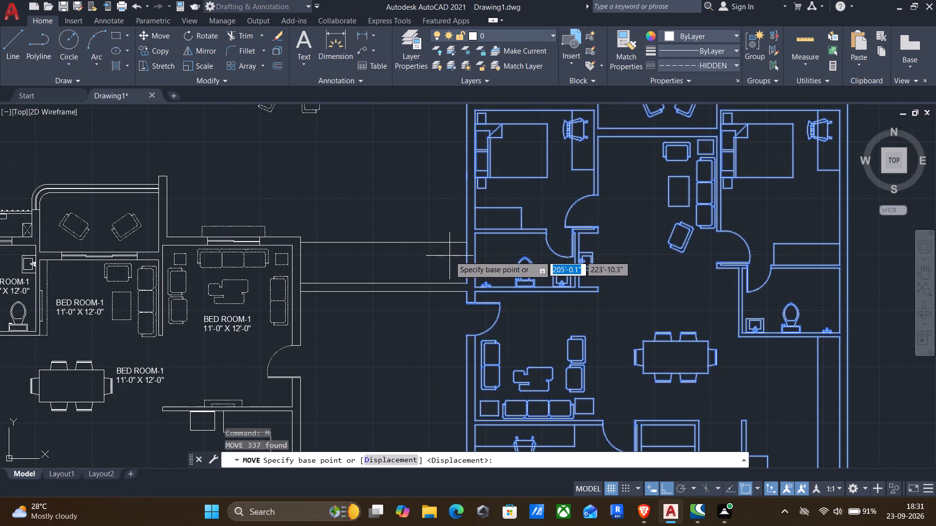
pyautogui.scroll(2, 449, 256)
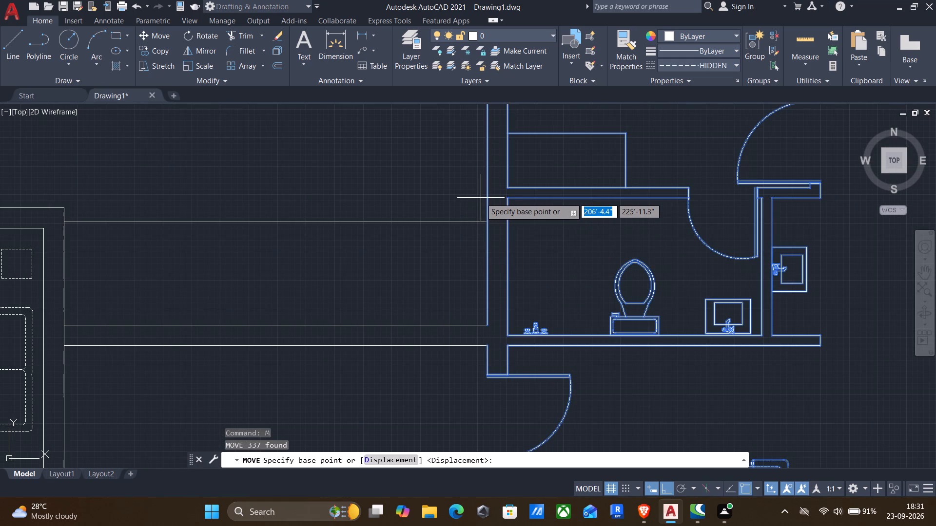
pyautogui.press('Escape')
# Draw a horizontal helper line across the outer wall's thickness, from the upper bathroom's inner top corner to the wall's outer face.
pyautogui.press('l')
pyautogui.press('Return')
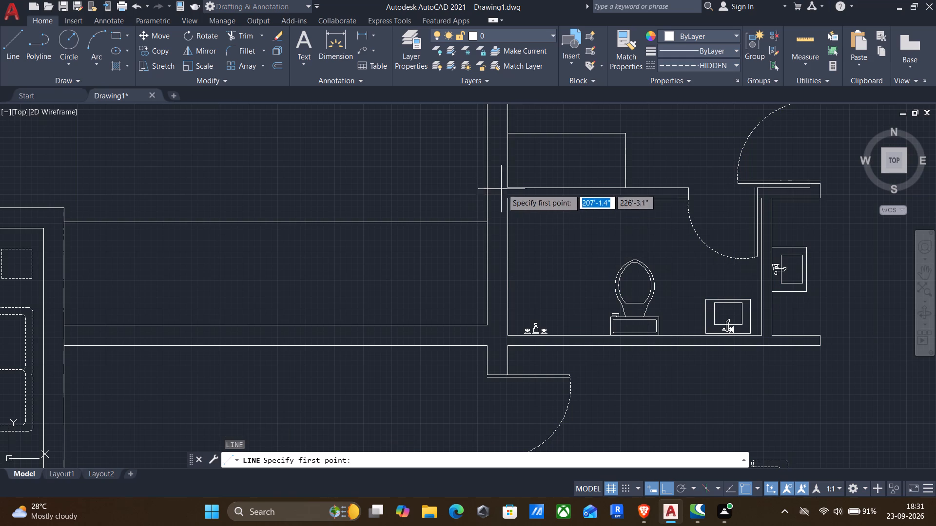
pyautogui.click(508, 199)
pyautogui.click(485, 201)
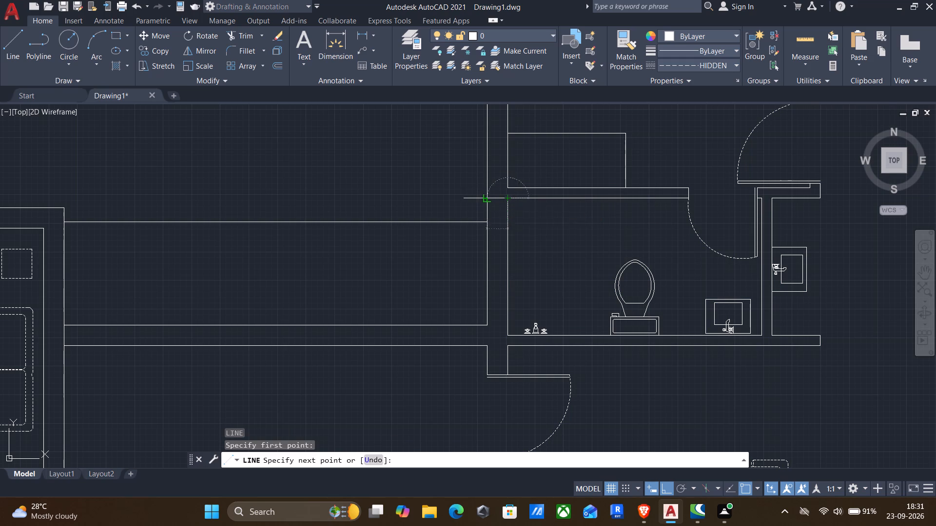
pyautogui.press('Return')
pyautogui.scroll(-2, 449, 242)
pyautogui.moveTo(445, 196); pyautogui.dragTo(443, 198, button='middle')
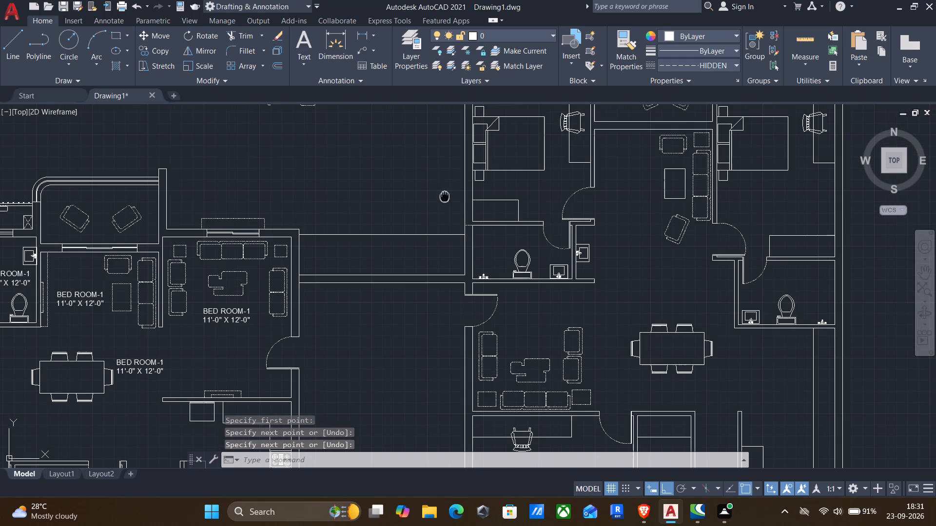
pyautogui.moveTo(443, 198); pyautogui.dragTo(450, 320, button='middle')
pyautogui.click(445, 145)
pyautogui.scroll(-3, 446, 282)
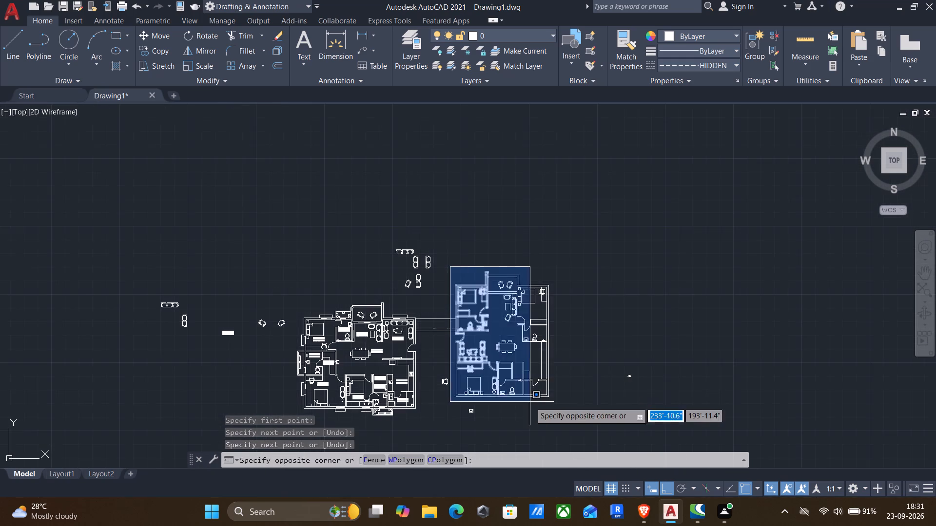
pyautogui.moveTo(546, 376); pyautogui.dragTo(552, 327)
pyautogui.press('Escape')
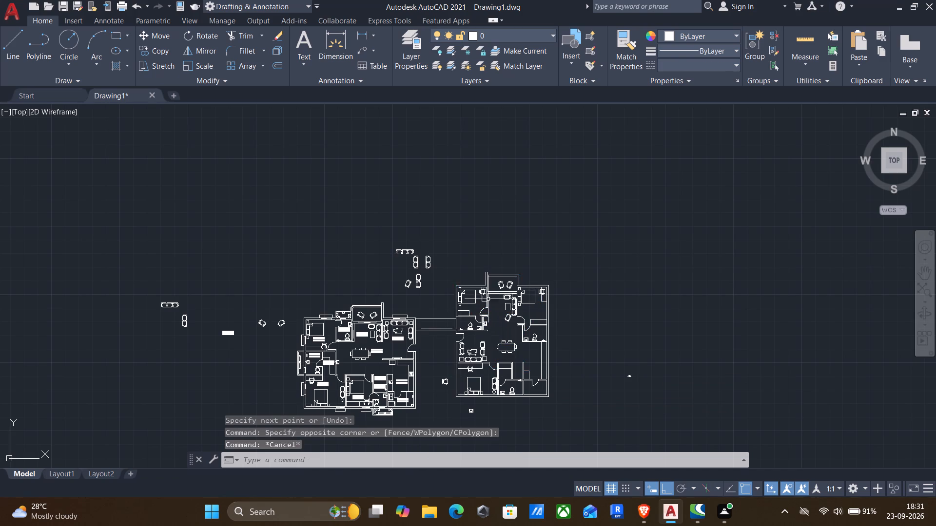
# Move the entire second floor plan from the helper line's outer end down to the endpoint of the upper connecting line between the plans.
pyautogui.click(448, 263)
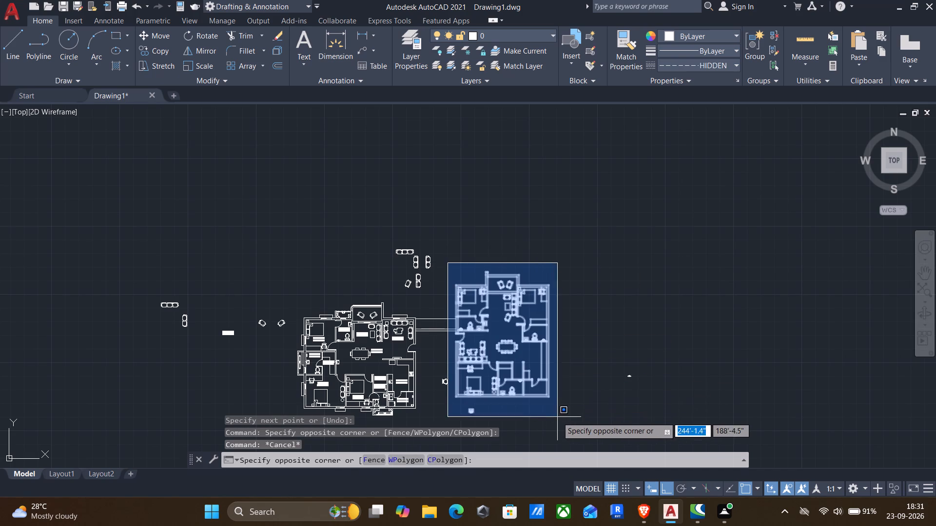
pyautogui.click(565, 406)
pyautogui.press('m')
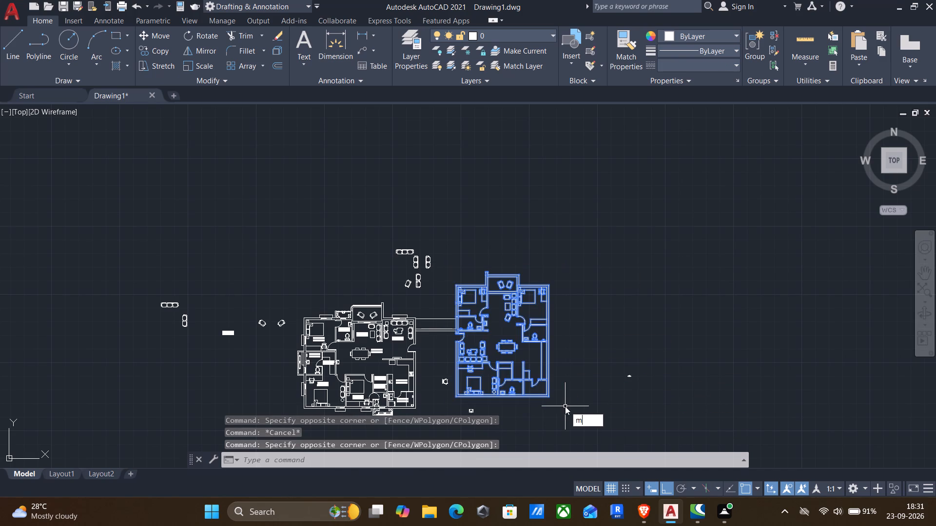
pyautogui.press('Return')
pyautogui.scroll(3, 441, 276)
pyautogui.scroll(2, 467, 340)
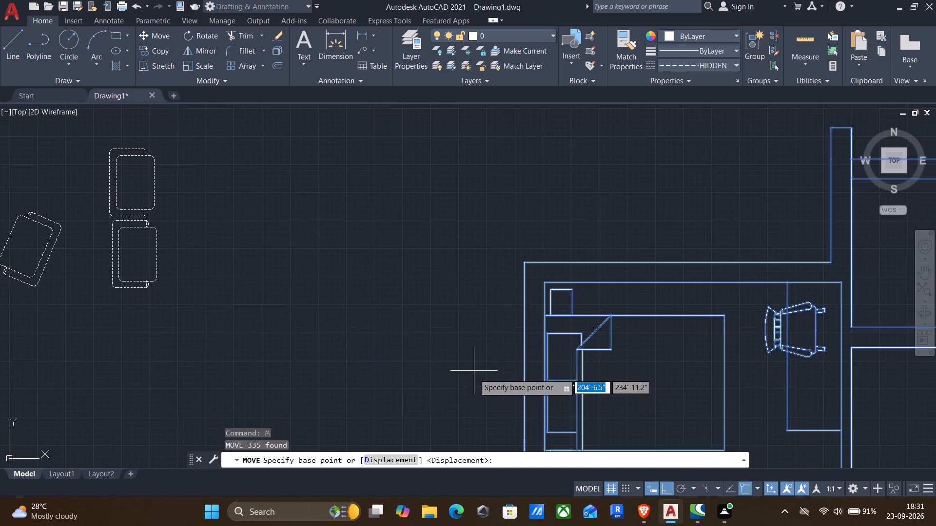
pyautogui.moveTo(474, 378); pyautogui.dragTo(455, 143, button='middle')
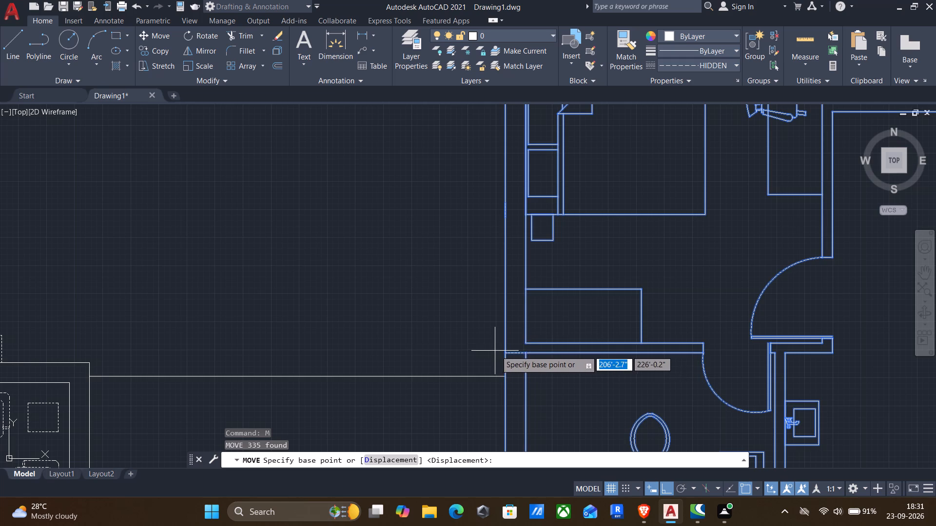
pyautogui.click(506, 353)
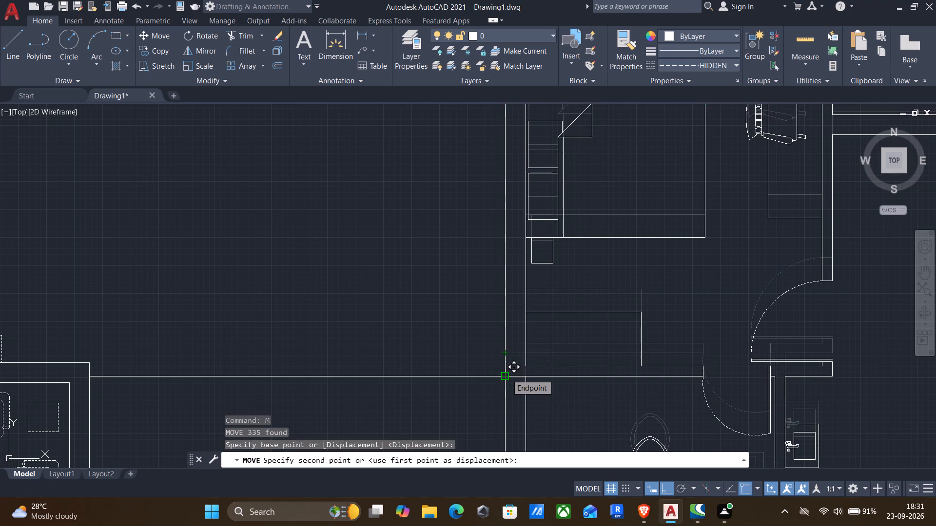
pyautogui.click(507, 374)
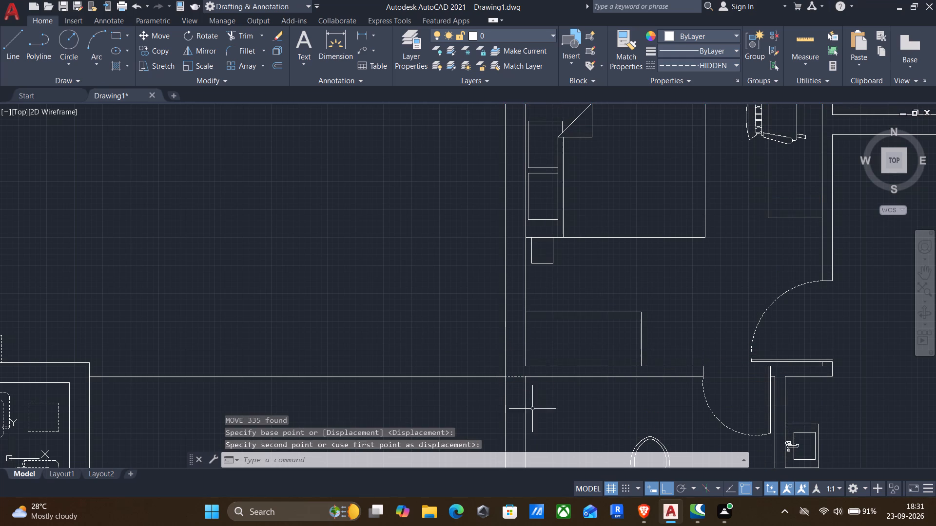
# Erase the short dashed helper line across the outer wall.
pyautogui.click(521, 376)
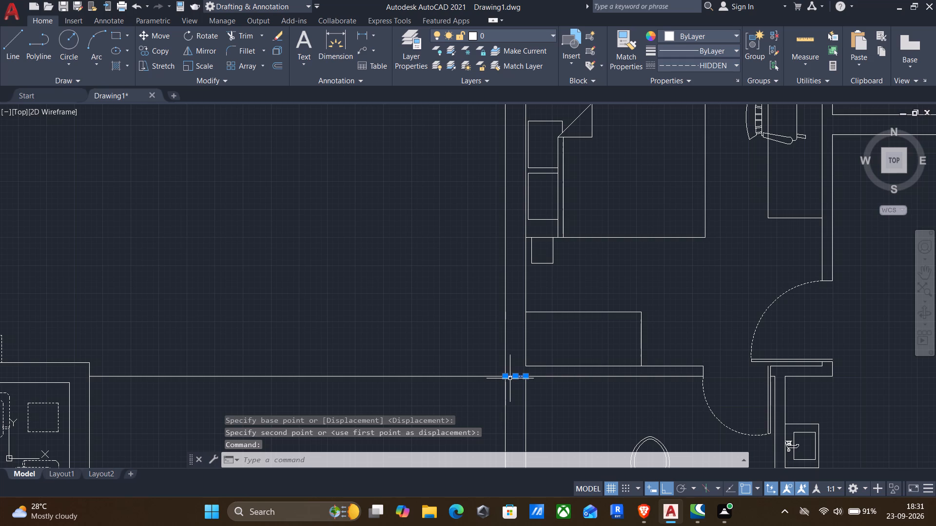
pyautogui.press('Delete')
# With Ortho off, copy the stove from the first plan's kitchen onto the long counter along the second plan's outer kitchen wall.
pyautogui.scroll(-2, 489, 403)
pyautogui.moveTo(485, 407); pyautogui.dragTo(466, 303, button='middle')
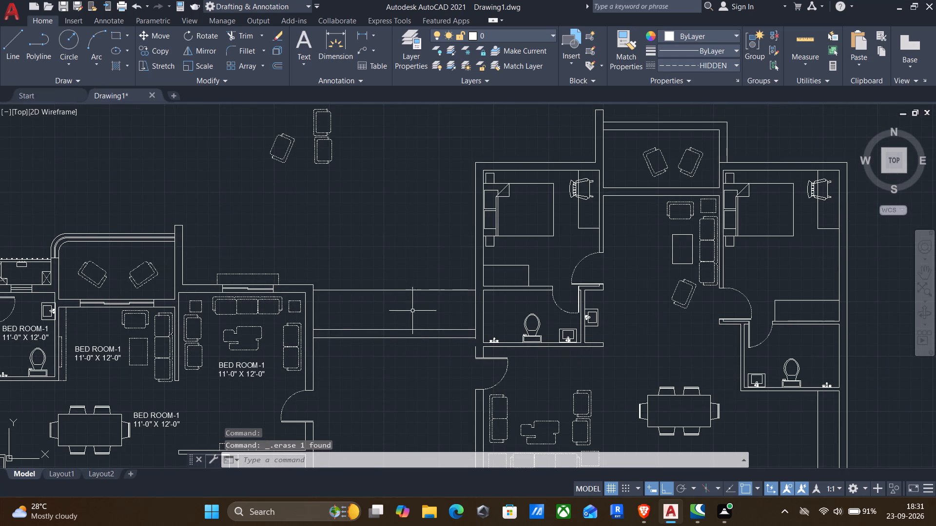
pyautogui.moveTo(408, 306); pyautogui.dragTo(383, 215, button='middle')
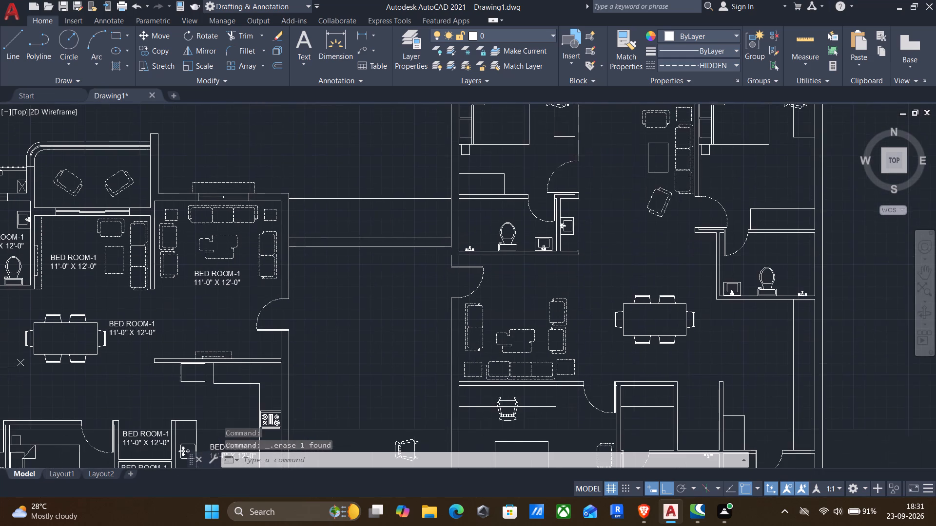
pyautogui.moveTo(377, 301); pyautogui.dragTo(370, 240, button='middle')
pyautogui.moveTo(382, 344); pyautogui.dragTo(376, 224, button='middle')
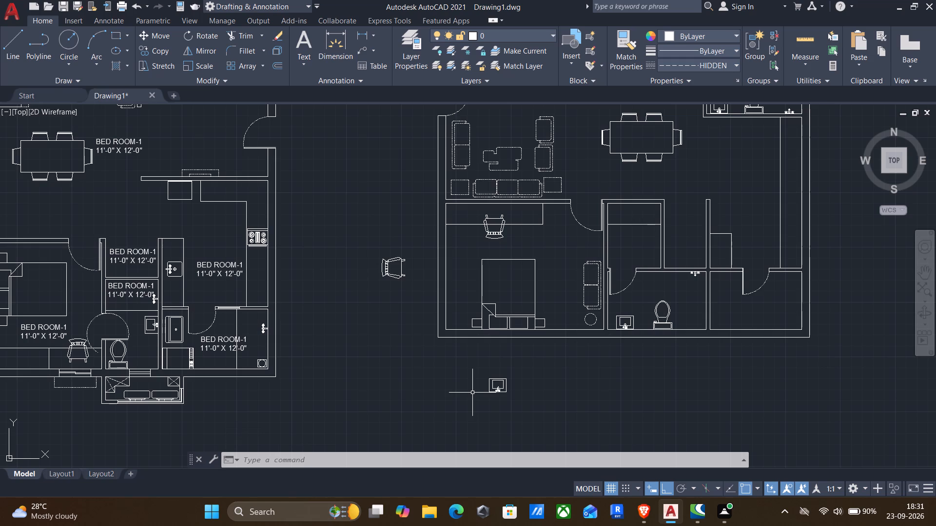
pyautogui.click(254, 242)
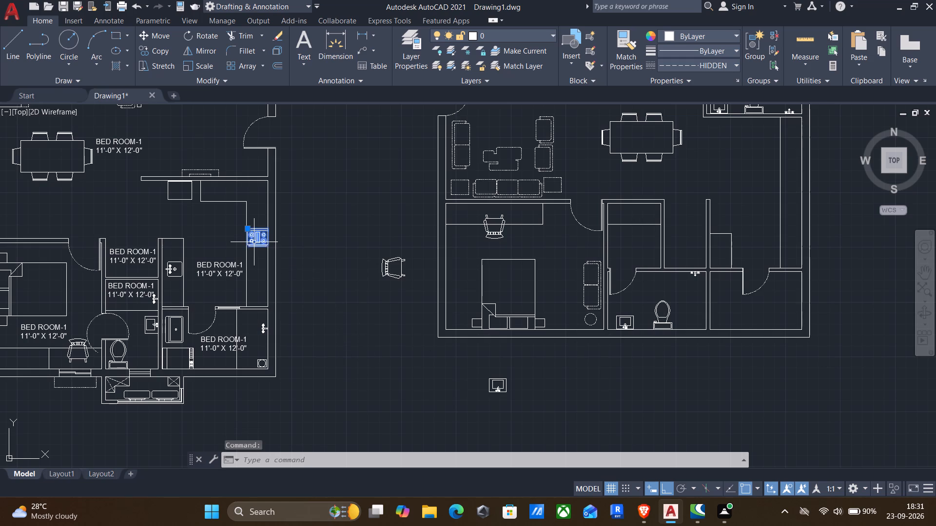
pyautogui.write('co')
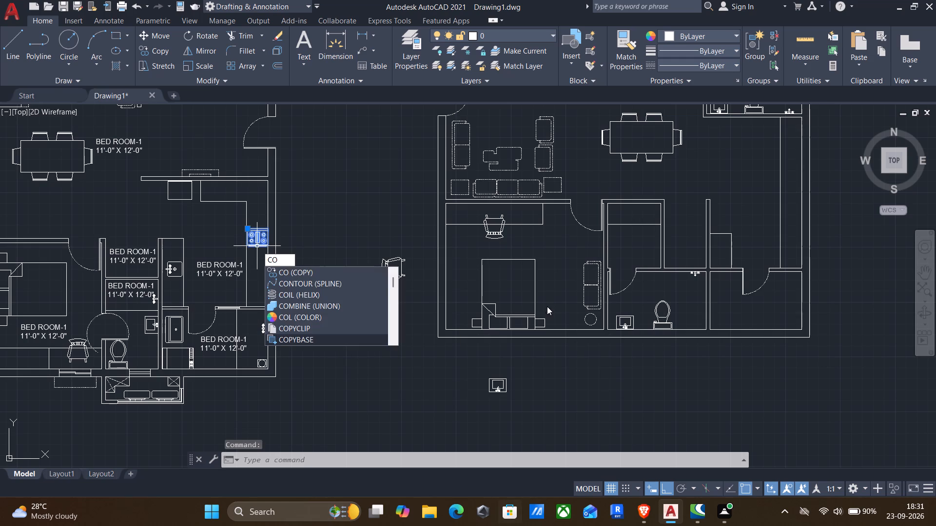
pyautogui.press('Return')
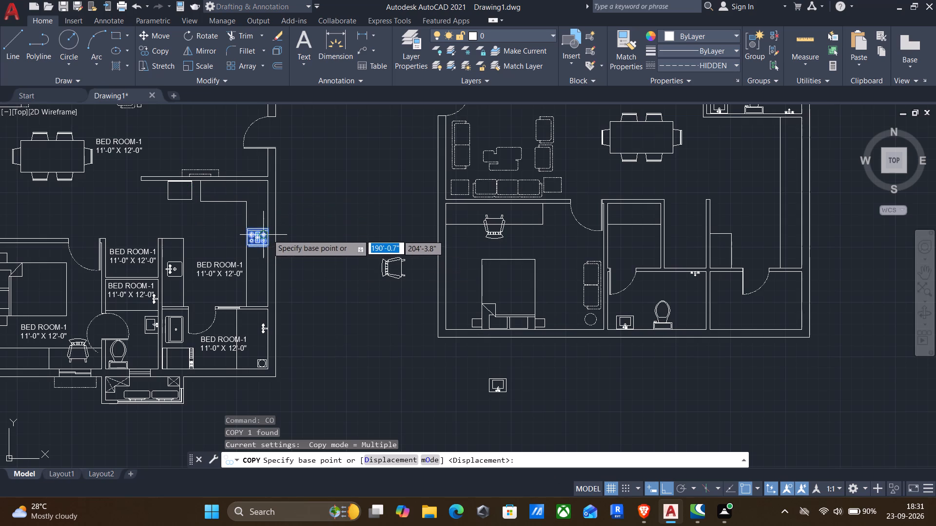
pyautogui.moveTo(269, 236); pyautogui.dragTo(295, 234)
pyautogui.moveTo(602, 203); pyautogui.dragTo(522, 236, button='middle')
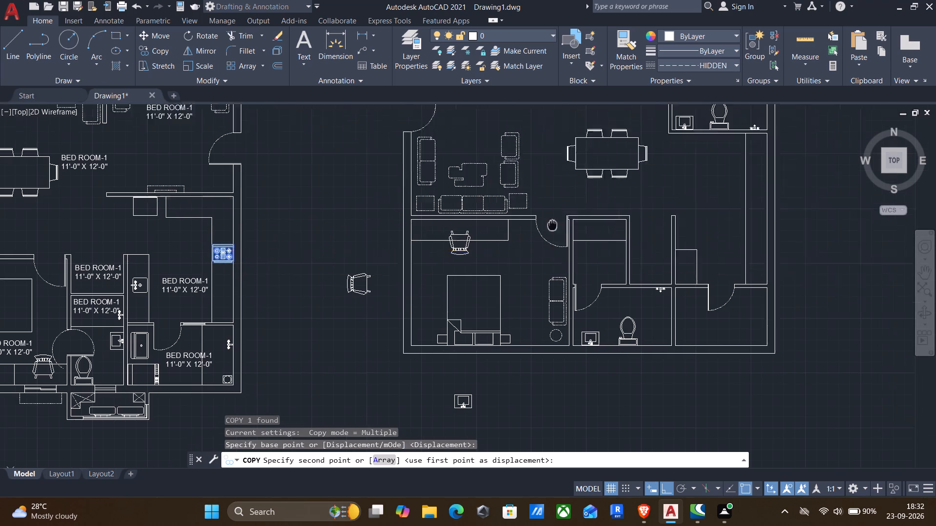
pyautogui.moveTo(522, 236); pyautogui.dragTo(392, 263, button='middle')
pyautogui.press('F8')
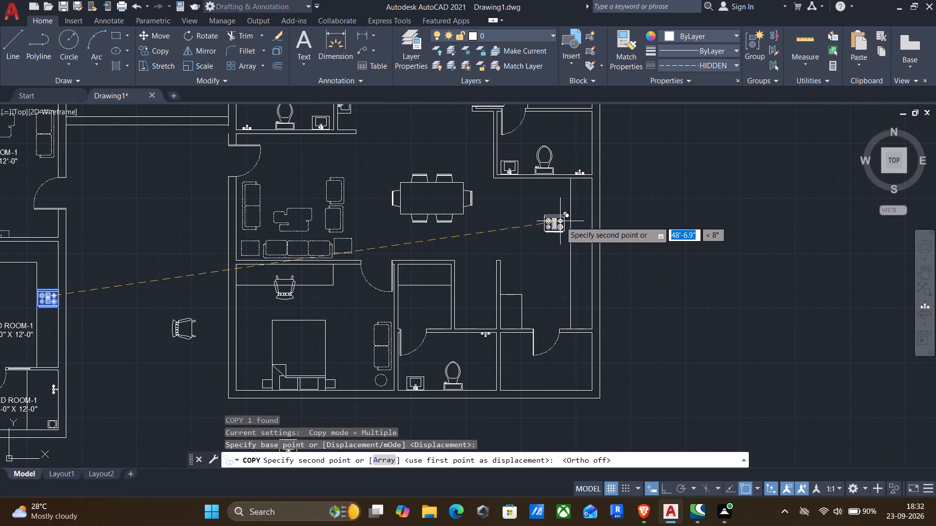
pyautogui.scroll(2, 585, 249)
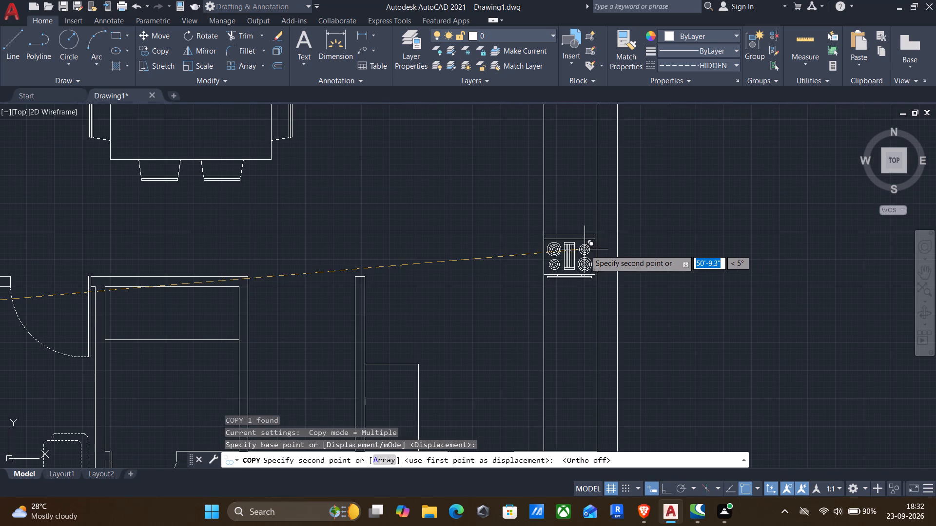
pyautogui.click(586, 249)
pyautogui.press('Escape')
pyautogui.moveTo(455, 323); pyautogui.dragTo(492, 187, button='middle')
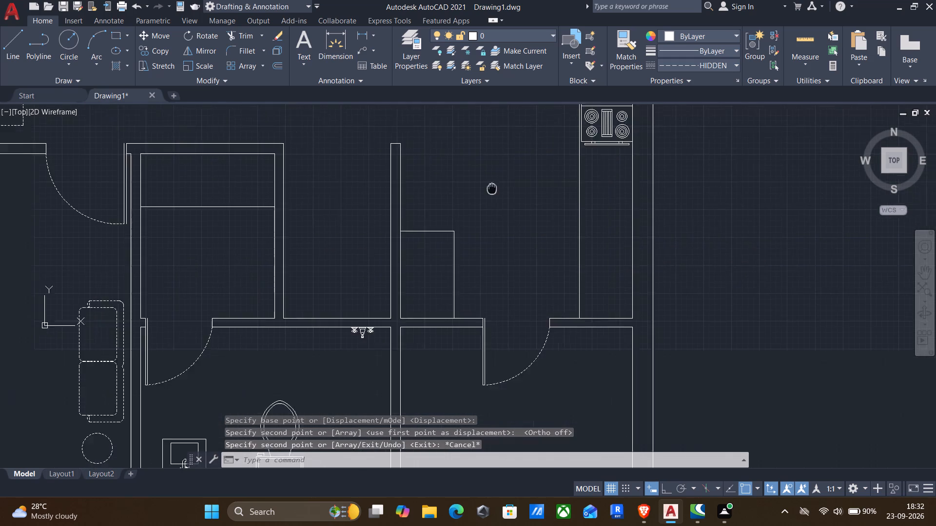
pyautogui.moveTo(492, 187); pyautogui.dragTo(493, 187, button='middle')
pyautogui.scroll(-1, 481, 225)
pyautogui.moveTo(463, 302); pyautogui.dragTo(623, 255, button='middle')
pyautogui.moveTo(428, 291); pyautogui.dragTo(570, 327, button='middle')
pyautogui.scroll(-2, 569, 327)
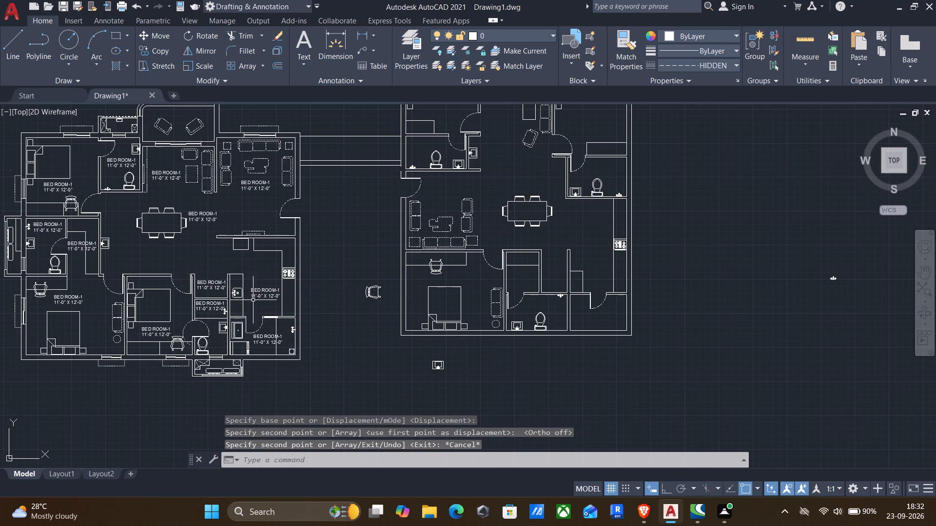
# Copy the tub, washing machine and adjoining wall lines from the first plan's utility room to the matching corner of the second plan's utility room.
pyautogui.scroll(2, 235, 351)
pyautogui.scroll(2, 203, 275)
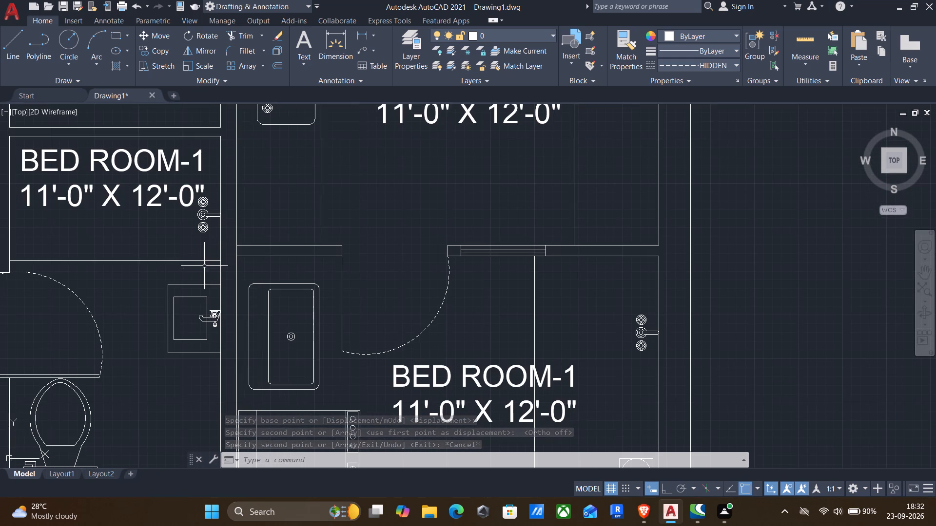
pyautogui.click(212, 247)
pyautogui.moveTo(355, 429); pyautogui.dragTo(313, 319, button='middle')
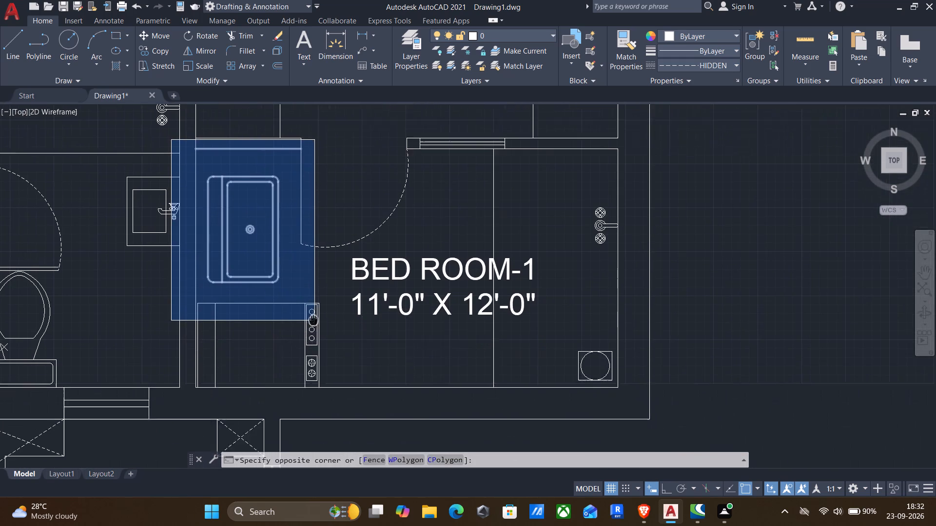
pyautogui.moveTo(313, 319); pyautogui.dragTo(310, 313, button='middle')
pyautogui.click(348, 389)
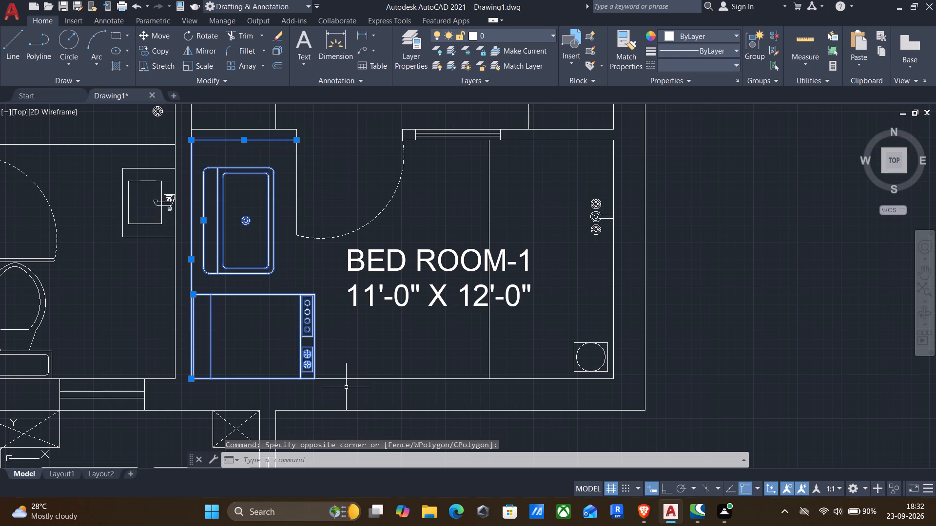
pyautogui.write('co')
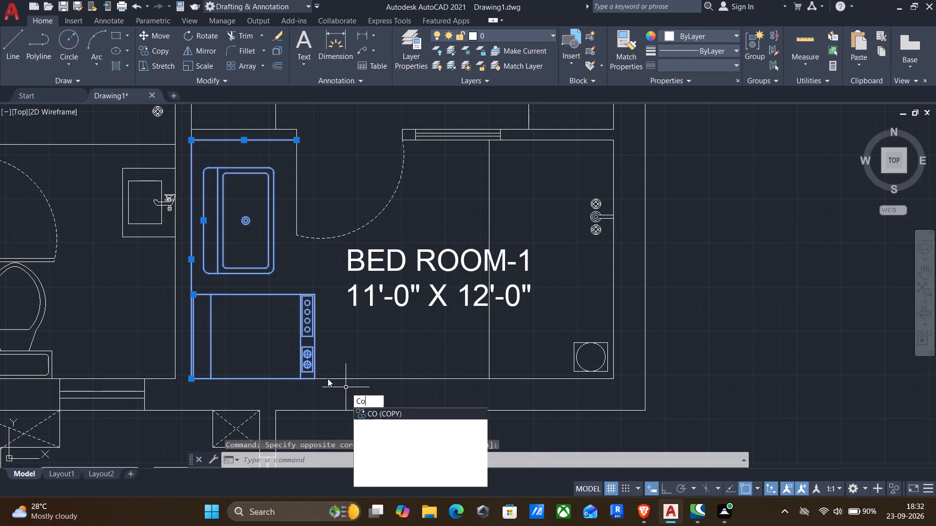
pyautogui.press('Return')
pyautogui.click(191, 141)
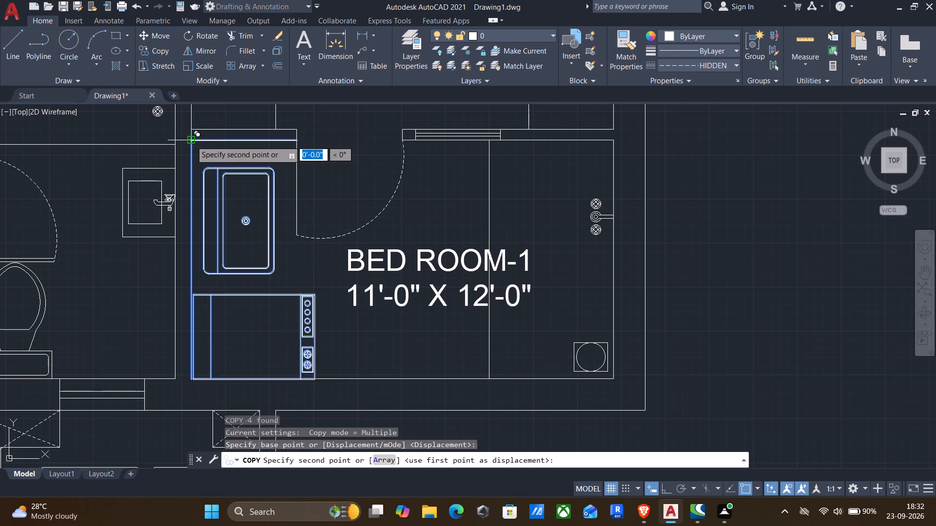
pyautogui.scroll(-2, 204, 159)
pyautogui.moveTo(399, 204); pyautogui.dragTo(0, 274, button='middle')
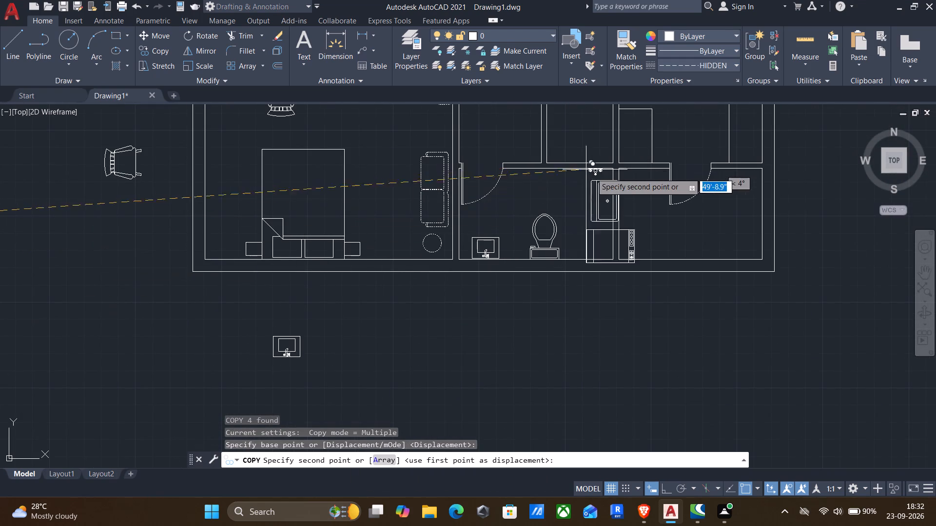
pyautogui.scroll(3, 610, 181)
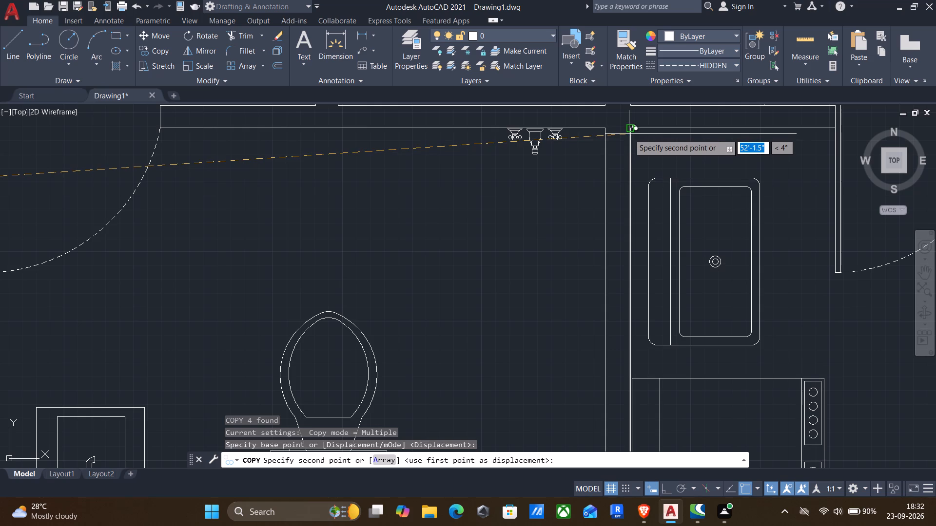
pyautogui.click(630, 134)
pyautogui.scroll(-3, 631, 142)
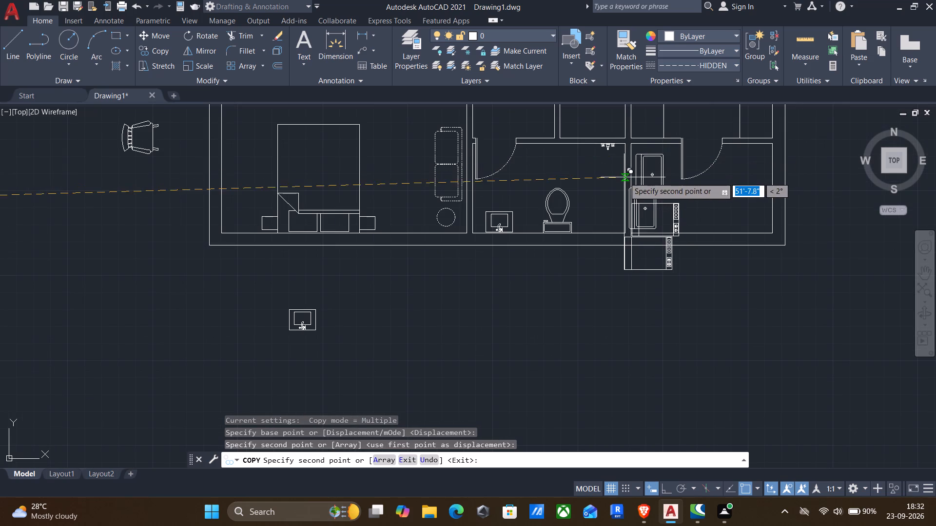
pyautogui.press('Escape')
# Move the copied tub and washing machine together slightly inward so they sit clear of the utility room's inner walls.
pyautogui.moveTo(616, 266); pyautogui.dragTo(565, 321, button='middle')
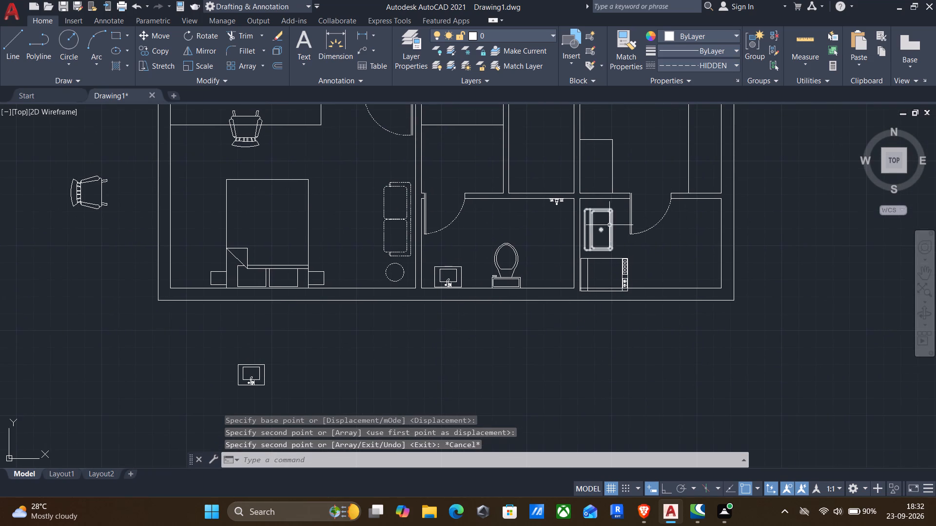
pyautogui.click(576, 204)
pyautogui.click(648, 325)
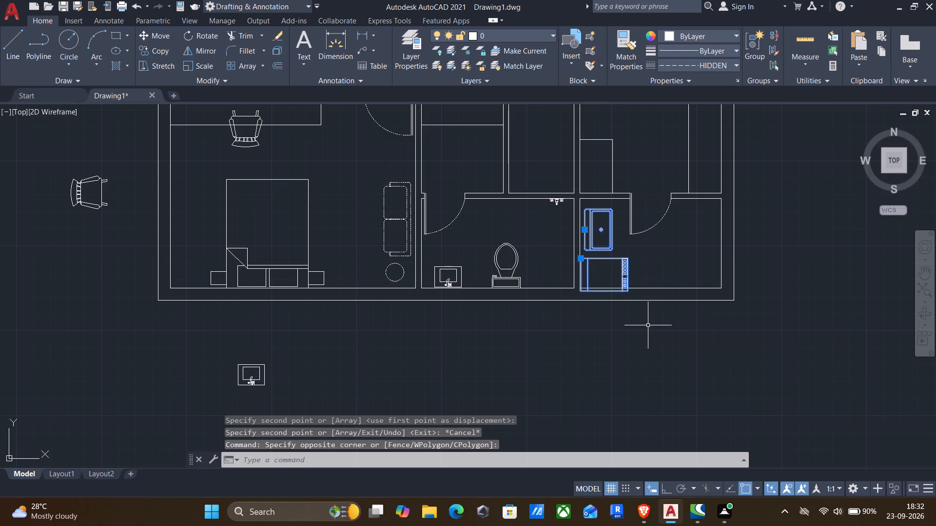
pyautogui.press('m')
pyautogui.press('Return')
pyautogui.scroll(3, 595, 203)
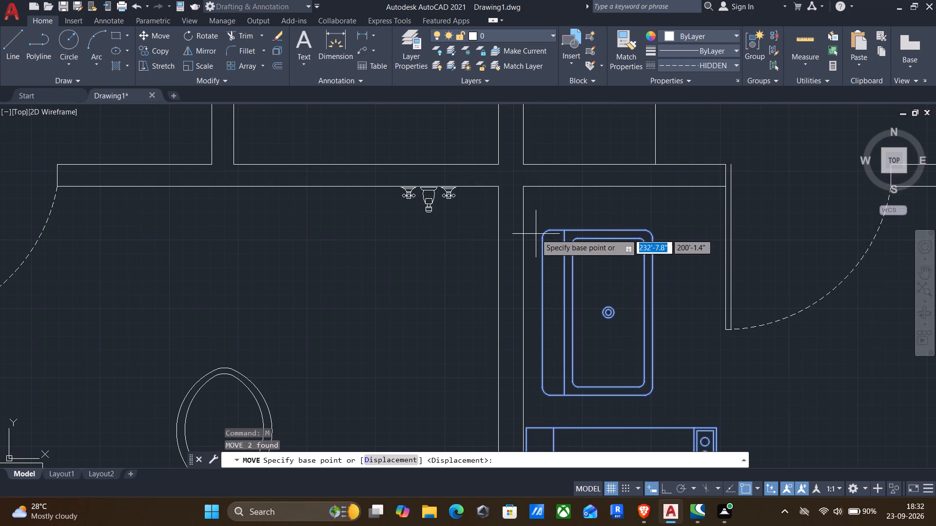
pyautogui.moveTo(536, 237); pyautogui.dragTo(543, 161, button='middle')
pyautogui.moveTo(533, 280); pyautogui.dragTo(548, 124, button='middle')
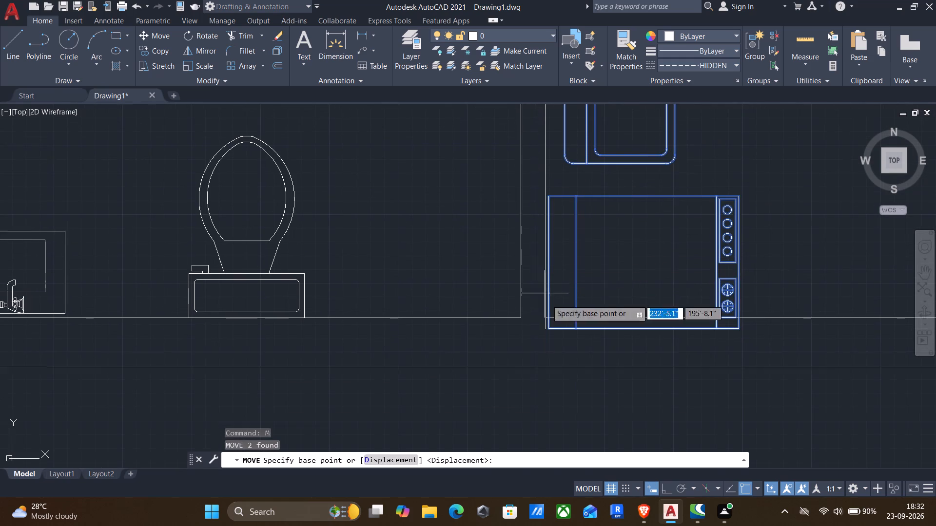
pyautogui.scroll(1, 578, 338)
pyautogui.click(528, 326)
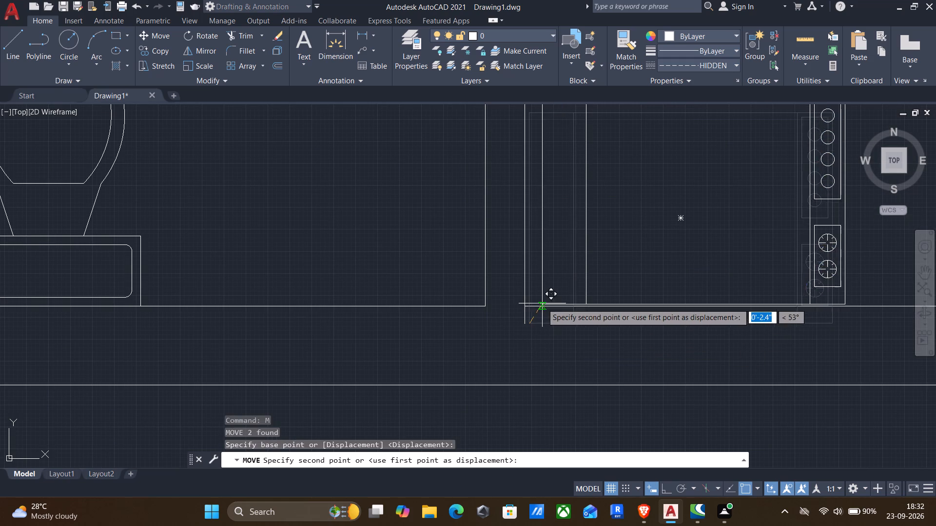
pyautogui.click(540, 297)
pyautogui.scroll(-2, 532, 293)
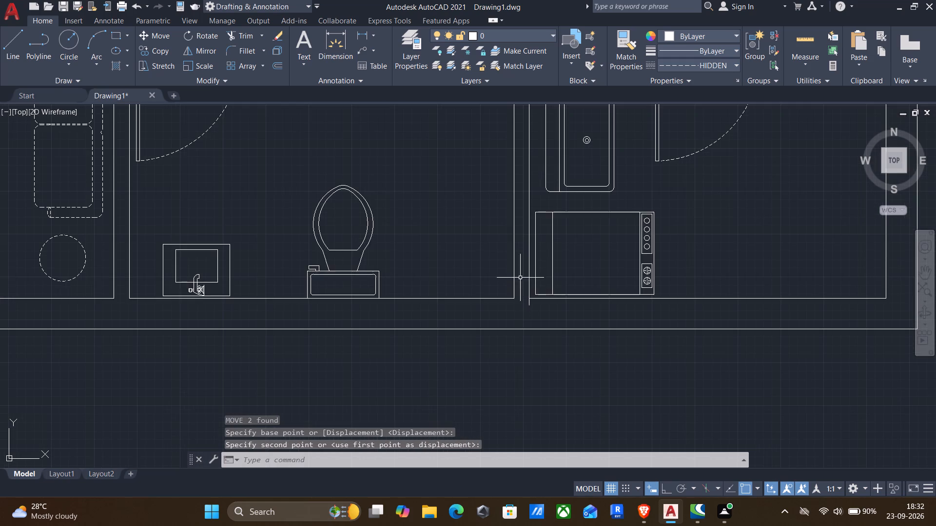
# Erase the extra copied vertical wall line beside the tub and washing machine in the second plan's utility room.
pyautogui.moveTo(519, 277); pyautogui.dragTo(522, 356, button='middle')
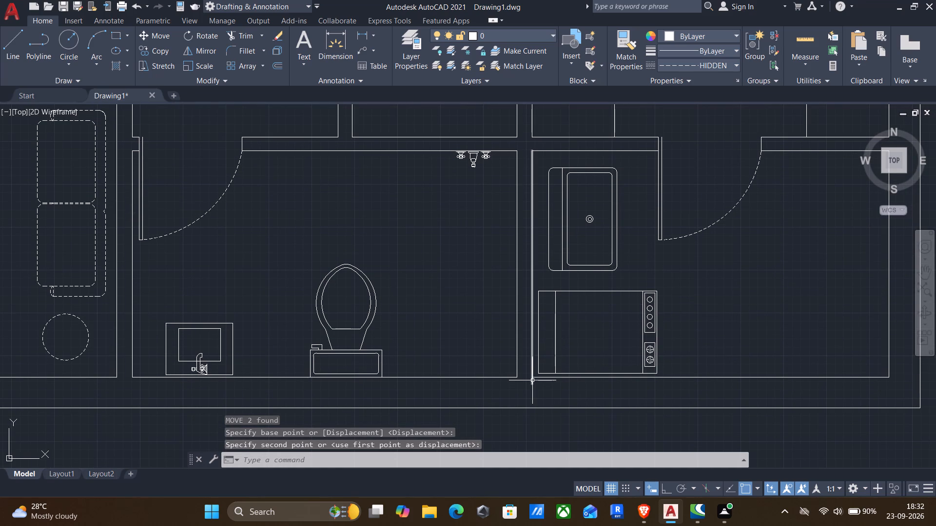
pyautogui.click(531, 381)
pyautogui.press('Delete')
# Copy the kitchen sink with its faucet from the first plan onto the short counter in the second plan's kitchen.
pyautogui.scroll(-1, 476, 339)
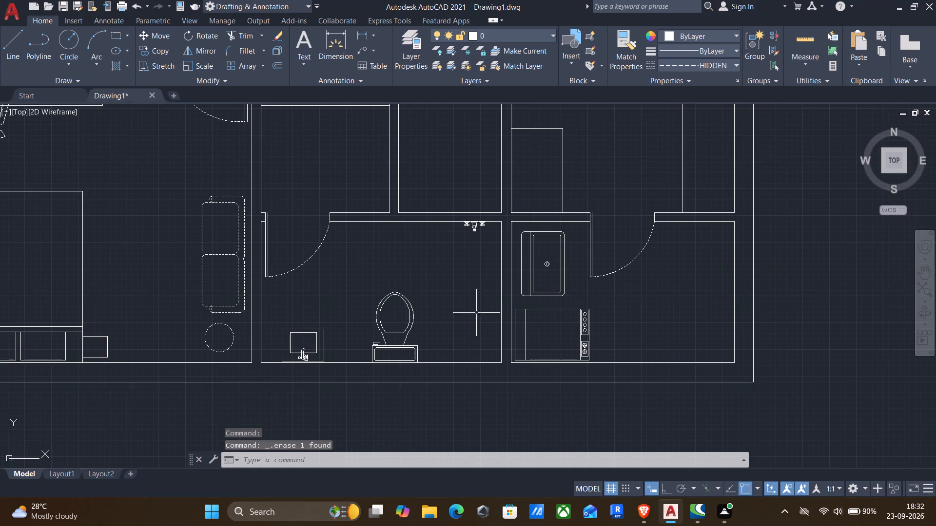
pyautogui.moveTo(476, 312); pyautogui.dragTo(480, 340, button='middle')
pyautogui.scroll(-1, 477, 337)
pyautogui.moveTo(475, 326); pyautogui.dragTo(478, 350, button='middle')
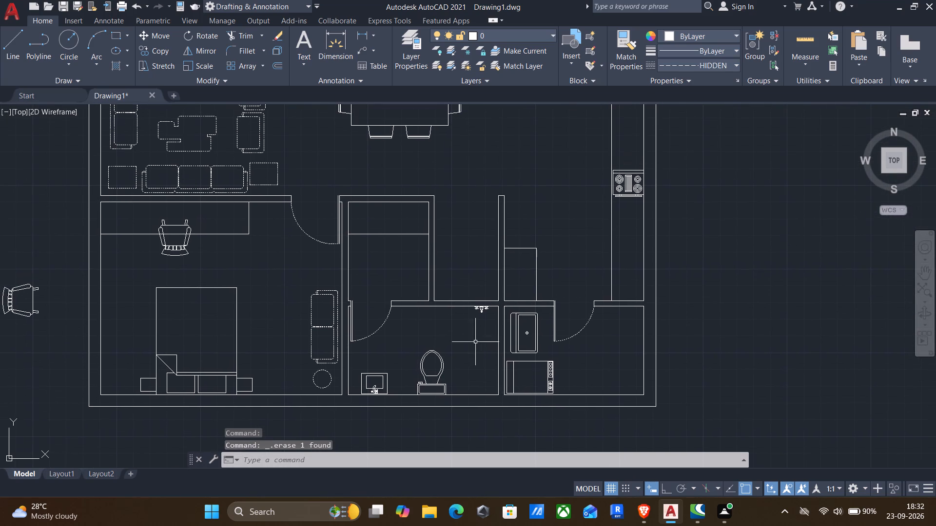
pyautogui.scroll(-1, 475, 342)
pyautogui.moveTo(399, 327); pyautogui.dragTo(546, 269, button='middle')
pyautogui.moveTo(365, 361); pyautogui.dragTo(575, 379, button='middle')
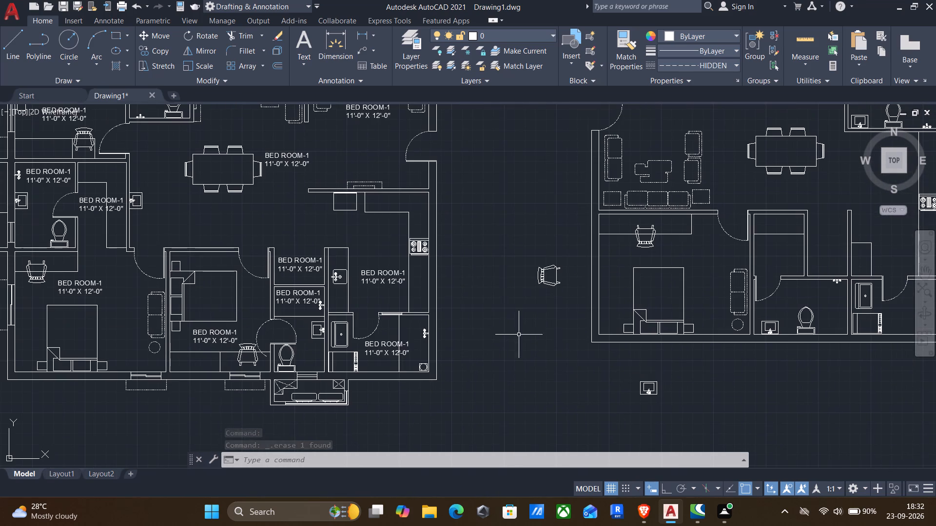
pyautogui.scroll(2, 324, 265)
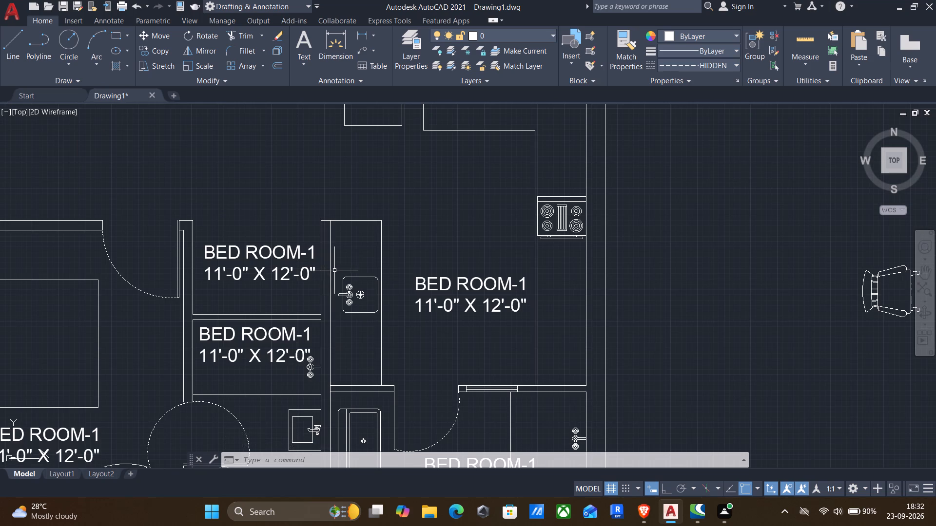
pyautogui.click(335, 270)
pyautogui.click(414, 346)
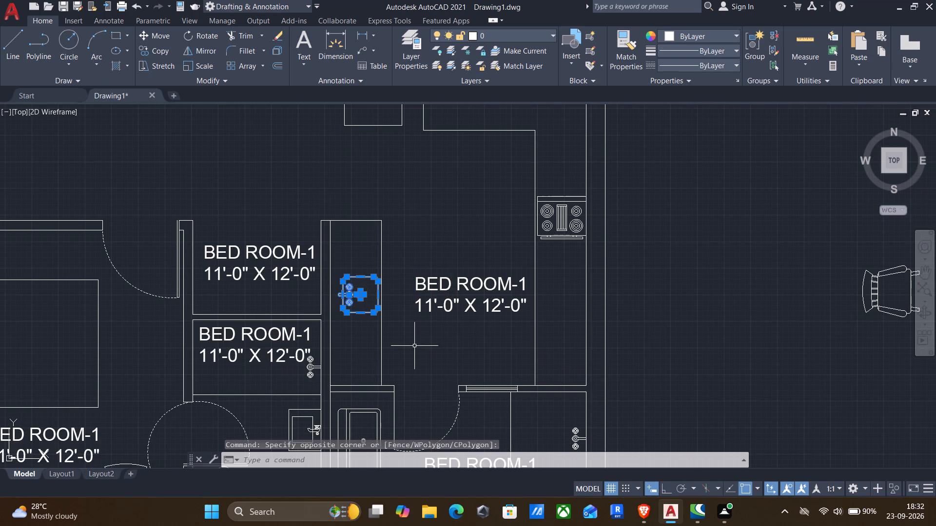
pyautogui.write('co')
pyautogui.press('Return')
pyautogui.click(340, 296)
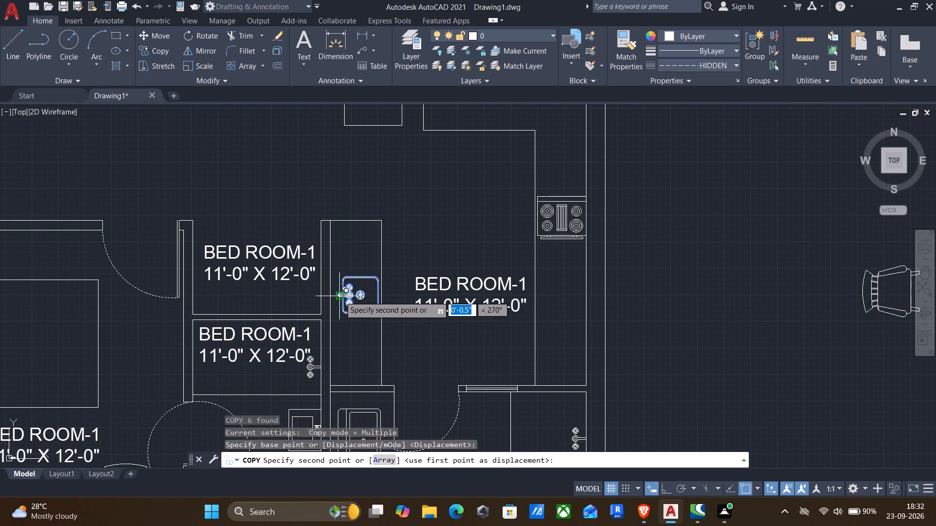
pyautogui.scroll(-1, 353, 296)
pyautogui.moveTo(499, 288); pyautogui.dragTo(111, 300, button='middle')
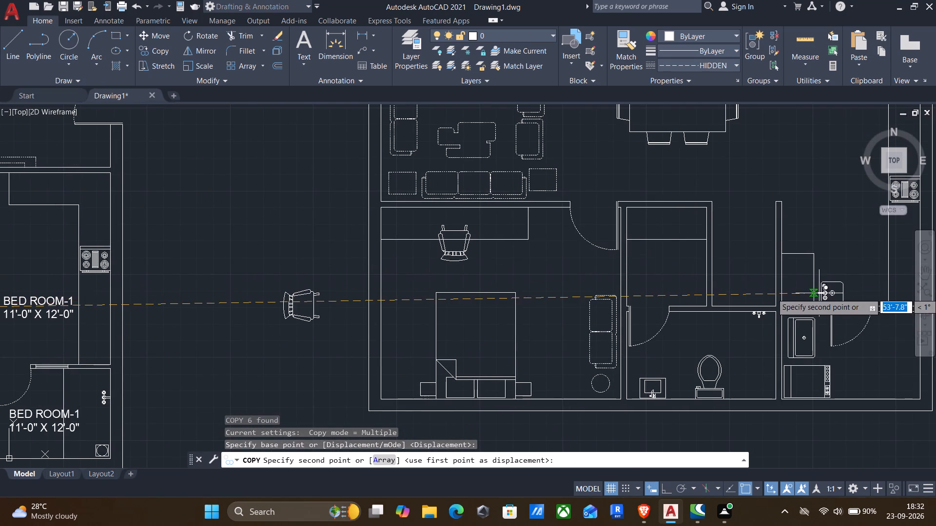
pyautogui.scroll(2, 807, 288)
pyautogui.moveTo(761, 293); pyautogui.dragTo(637, 302, button='middle')
pyautogui.scroll(1, 629, 293)
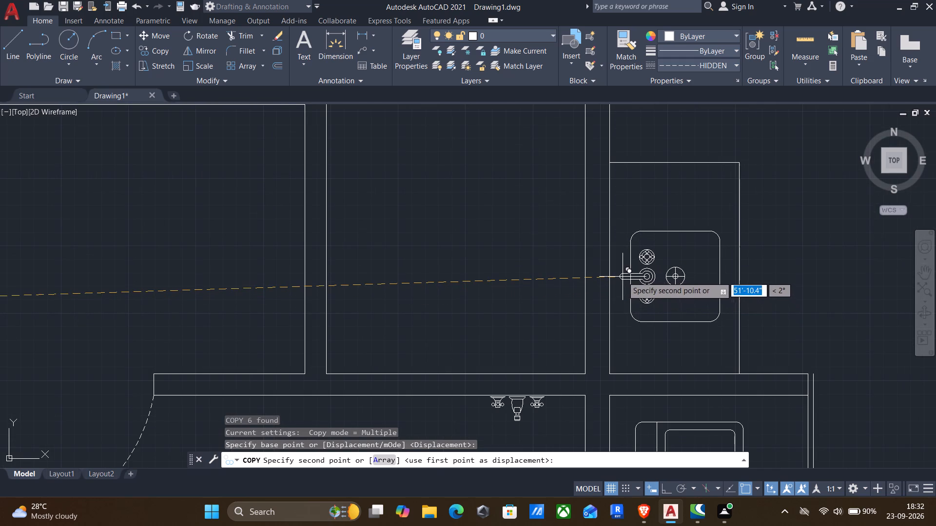
pyautogui.click(623, 277)
pyautogui.press('Escape')
# Copy the refrigerator from the first plan's kitchen to the empty space outside the second plan's utility room.
pyautogui.scroll(-2, 545, 264)
pyautogui.moveTo(516, 258); pyautogui.dragTo(513, 263, button='middle')
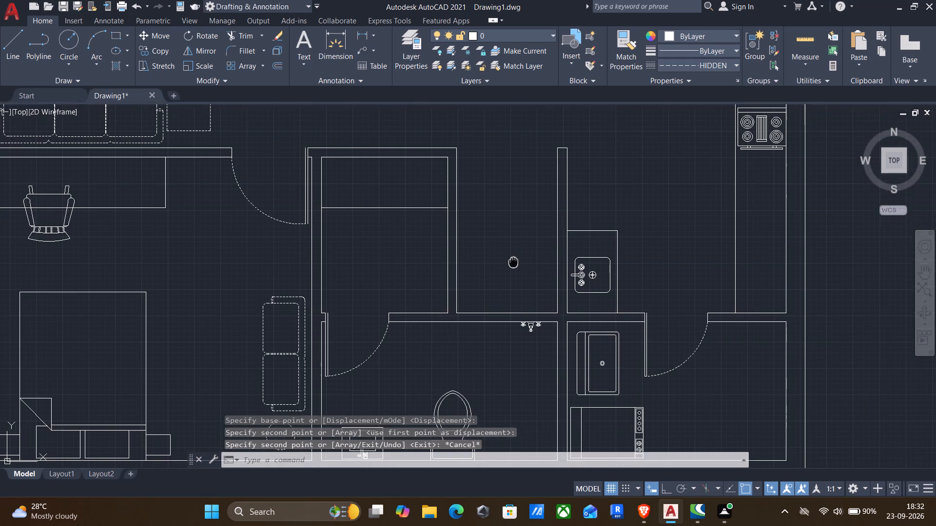
pyautogui.moveTo(513, 263); pyautogui.dragTo(516, 305, button='middle')
pyautogui.scroll(-2, 516, 305)
pyautogui.moveTo(488, 286); pyautogui.dragTo(518, 301, button='middle')
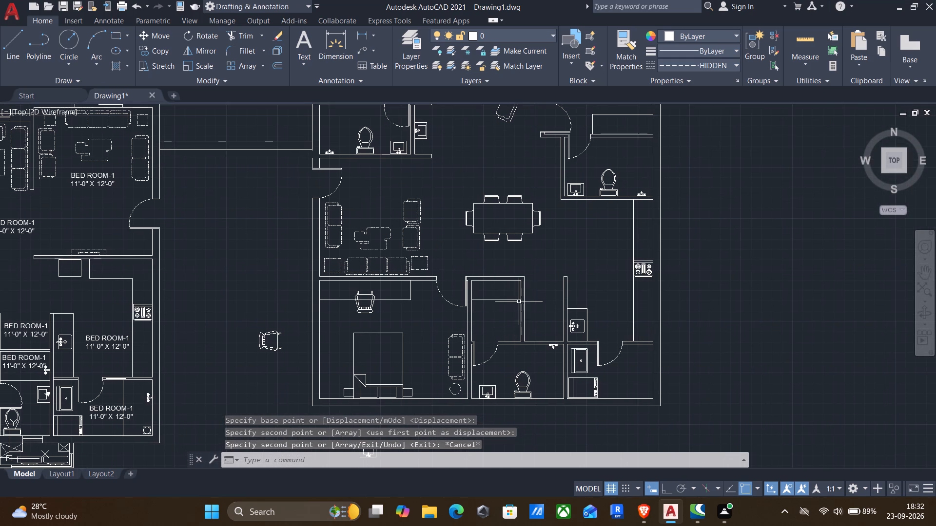
pyautogui.moveTo(416, 268); pyautogui.dragTo(567, 284, button='middle')
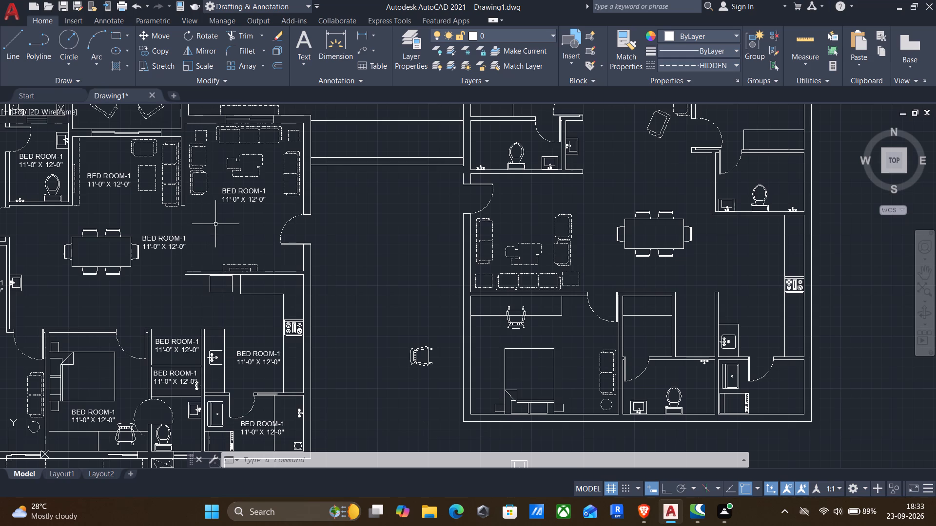
pyautogui.scroll(2, 197, 296)
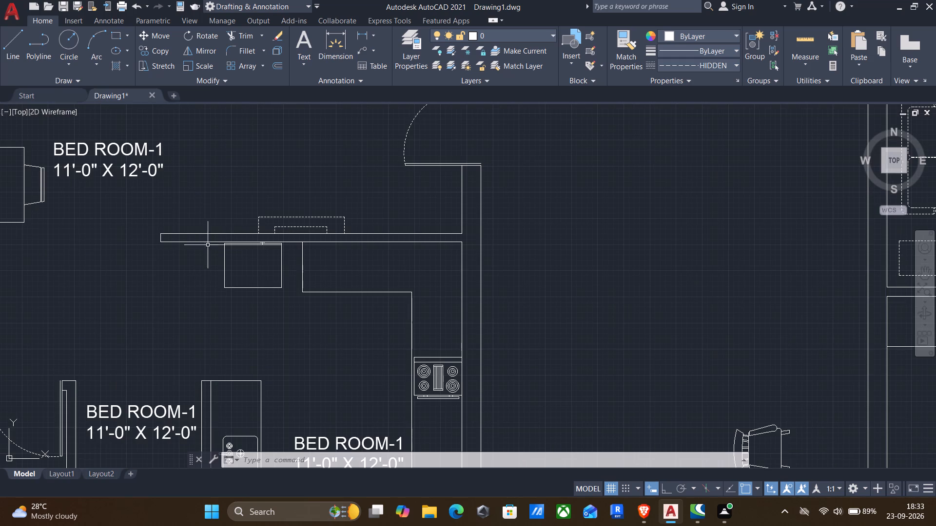
pyautogui.moveTo(188, 207); pyautogui.dragTo(195, 221)
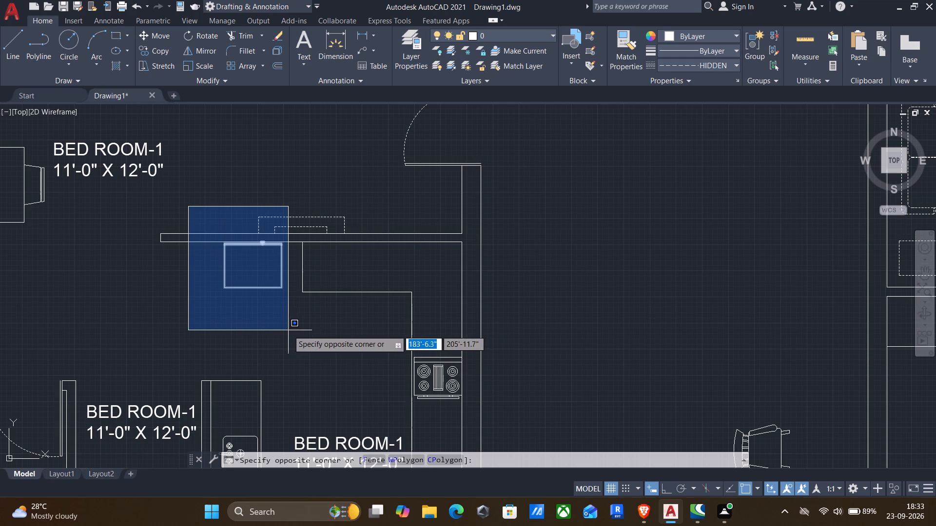
pyautogui.click(288, 330)
pyautogui.write('co')
pyautogui.press('Return')
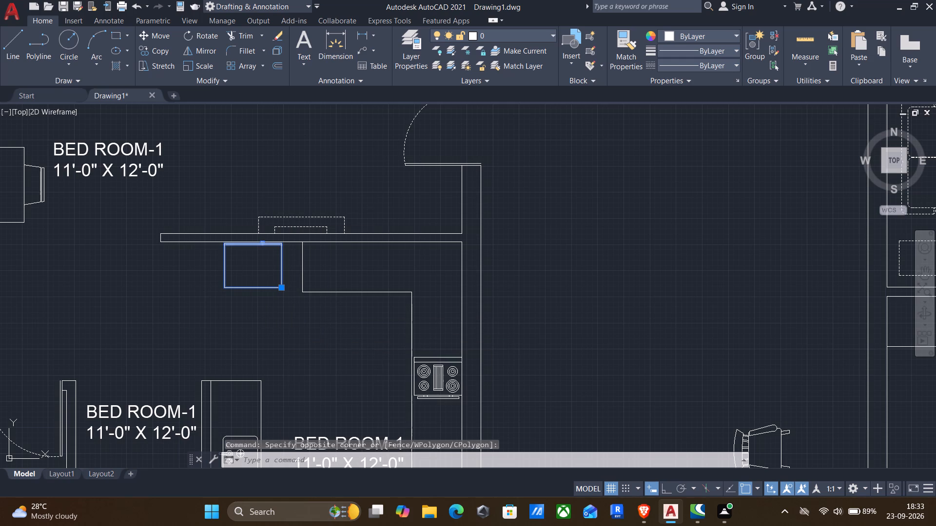
pyautogui.click(243, 247)
pyautogui.scroll(-1, 381, 308)
pyautogui.moveTo(430, 320); pyautogui.dragTo(0, 126, button='middle')
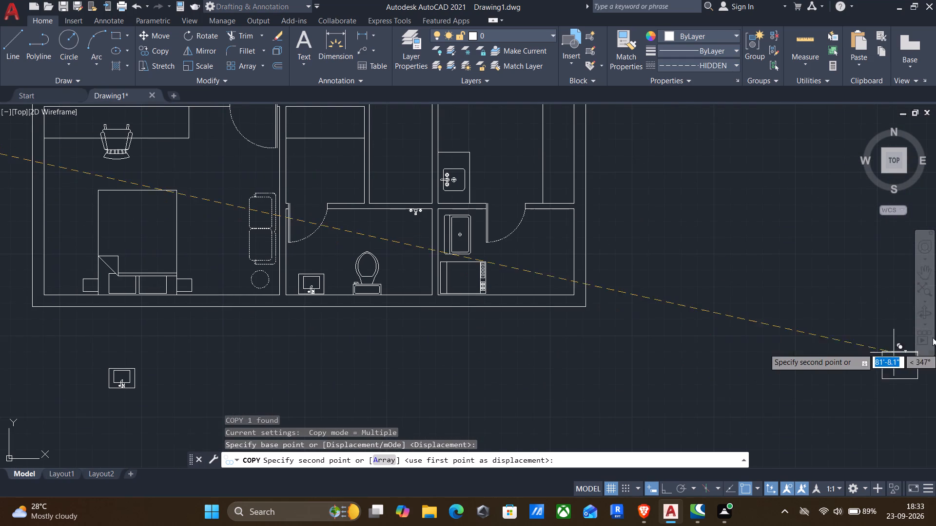
pyautogui.click(707, 283)
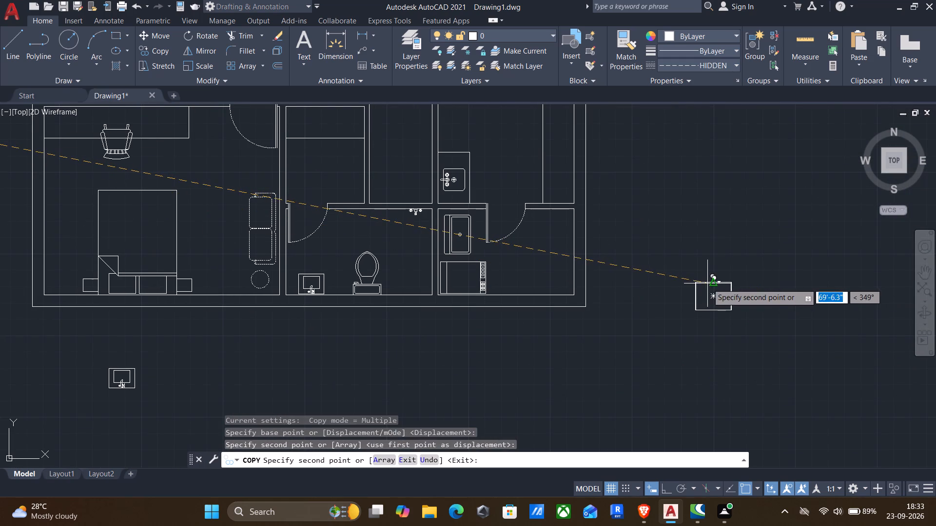
pyautogui.press('Escape')
# Rotate the copied refrigerator 90° about its upper corner nearest the handle with Ortho on.
pyautogui.moveTo(676, 260); pyautogui.dragTo(682, 264)
pyautogui.click(827, 374)
pyautogui.write('ro')
pyautogui.press('Return')
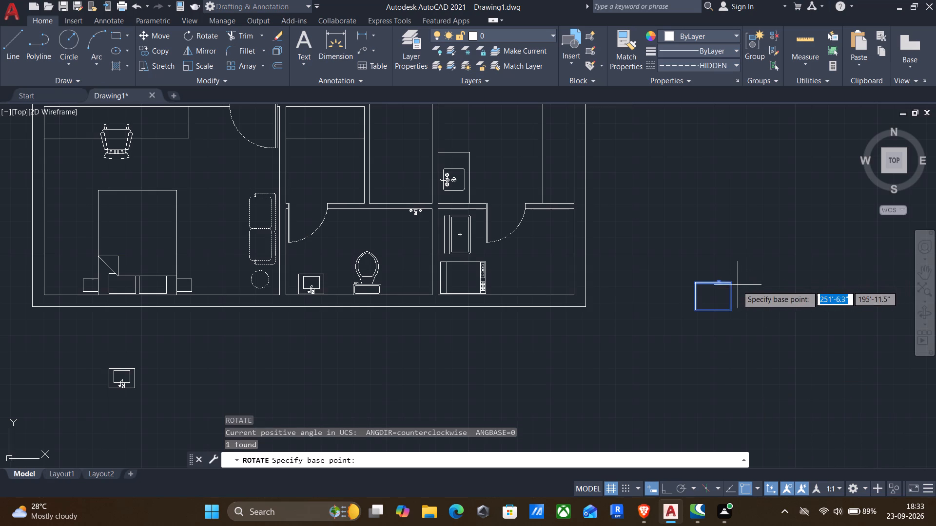
pyautogui.click(732, 283)
pyautogui.press('F8')
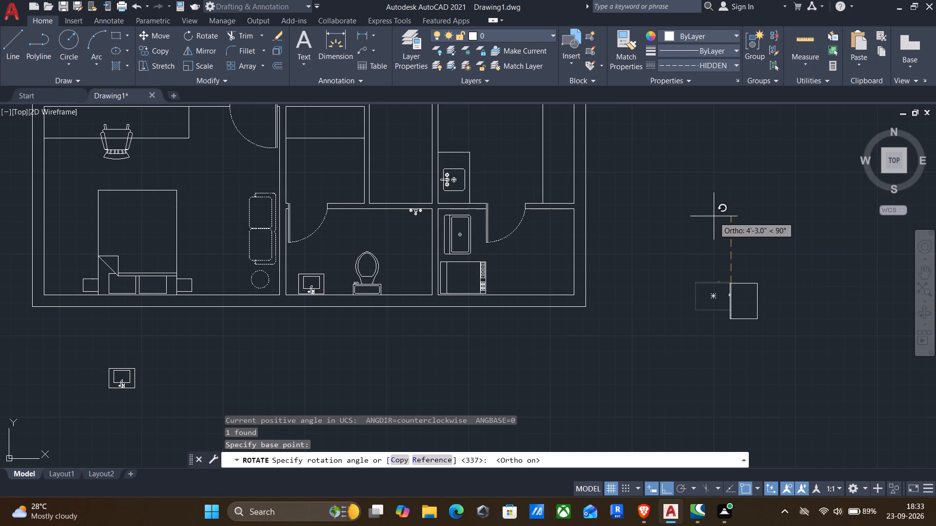
pyautogui.click(714, 214)
# Copy the rotated refrigerator into the second plan's kitchen, against the short wall just above the sink counter.
pyautogui.moveTo(700, 239); pyautogui.dragTo(729, 286)
pyautogui.click(782, 353)
pyautogui.write('co')
pyautogui.press('Return')
pyautogui.scroll(3, 736, 303)
pyautogui.scroll(3, 695, 288)
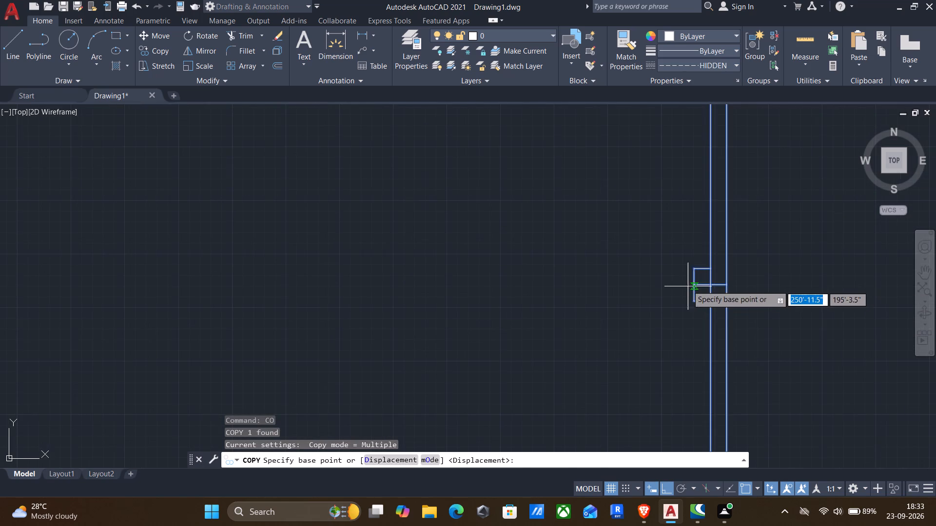
pyautogui.click(696, 266)
pyautogui.scroll(-3, 552, 271)
pyautogui.moveTo(471, 245); pyautogui.dragTo(555, 270, button='middle')
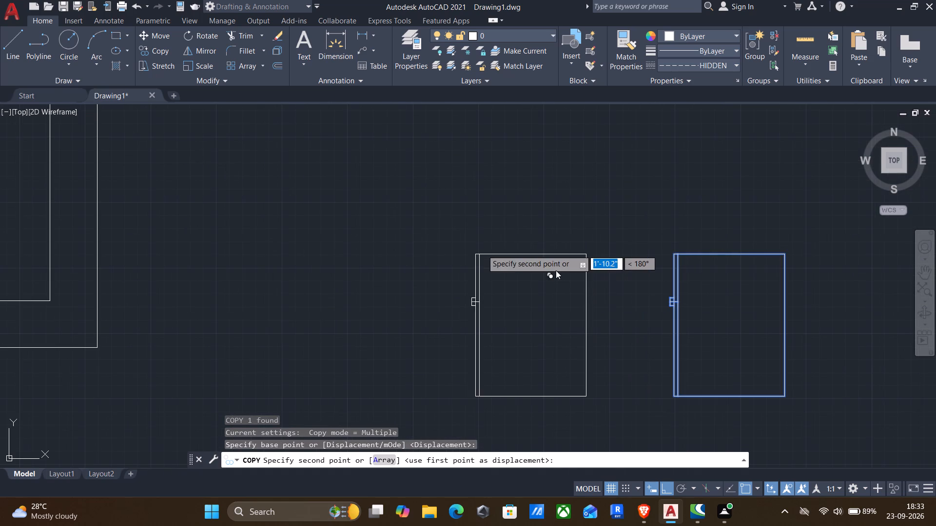
pyautogui.press('F8')
pyautogui.moveTo(347, 201); pyautogui.dragTo(631, 323, button='middle')
pyautogui.scroll(-3, 632, 323)
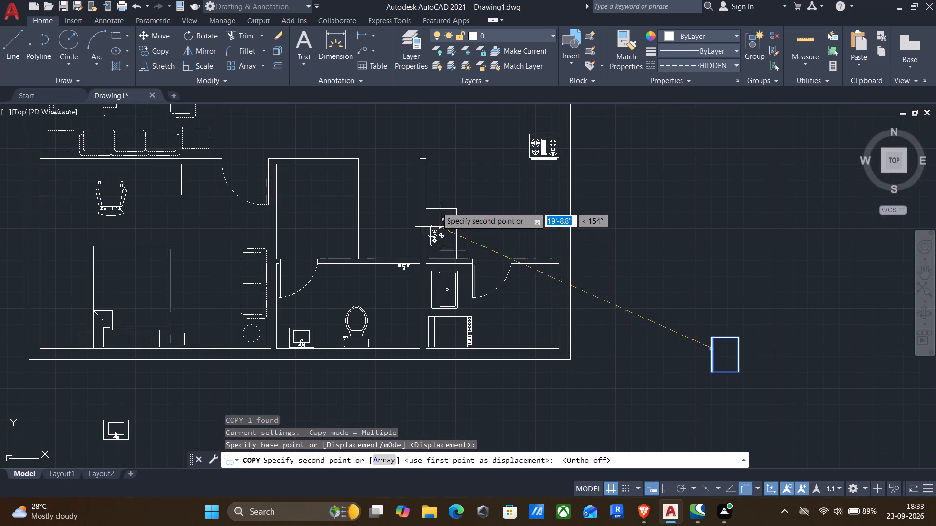
pyautogui.scroll(3, 432, 184)
pyautogui.click(398, 156)
pyautogui.scroll(-3, 406, 176)
pyautogui.press('Escape')
# Examine the second plan's rooms from the kitchen up to the bedrooms and balcony for fixtures still missing.
pyautogui.moveTo(429, 208); pyautogui.dragTo(442, 247, button='middle')
pyautogui.moveTo(479, 288); pyautogui.dragTo(472, 273, button='middle')
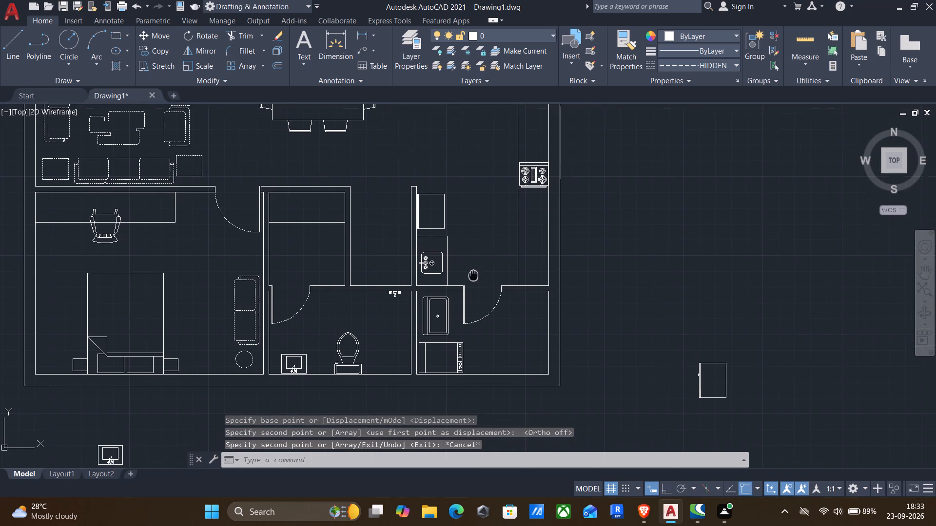
pyautogui.moveTo(472, 273); pyautogui.dragTo(468, 260, button='middle')
pyautogui.moveTo(475, 288); pyautogui.dragTo(494, 318, button='middle')
pyautogui.moveTo(485, 255); pyautogui.dragTo(525, 315, button='middle')
pyautogui.scroll(-1, 485, 255)
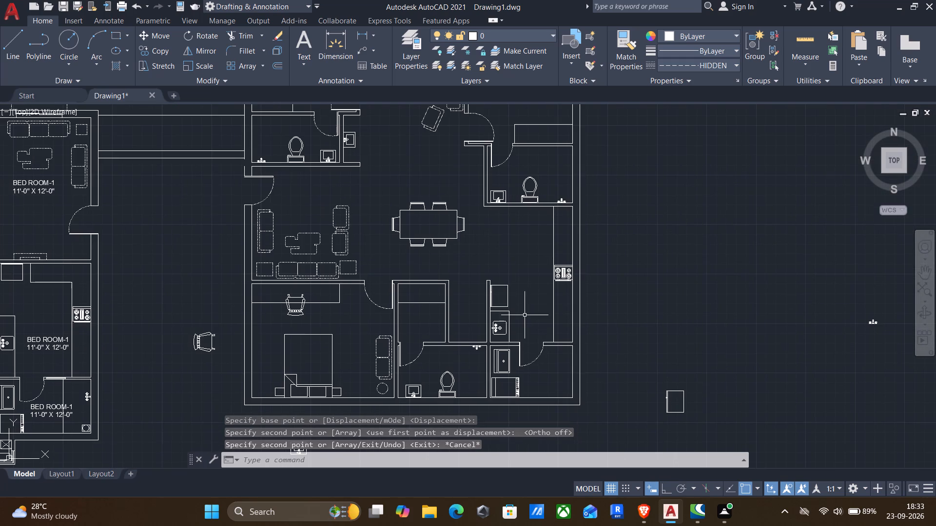
pyautogui.moveTo(295, 265); pyautogui.dragTo(398, 282, button='middle')
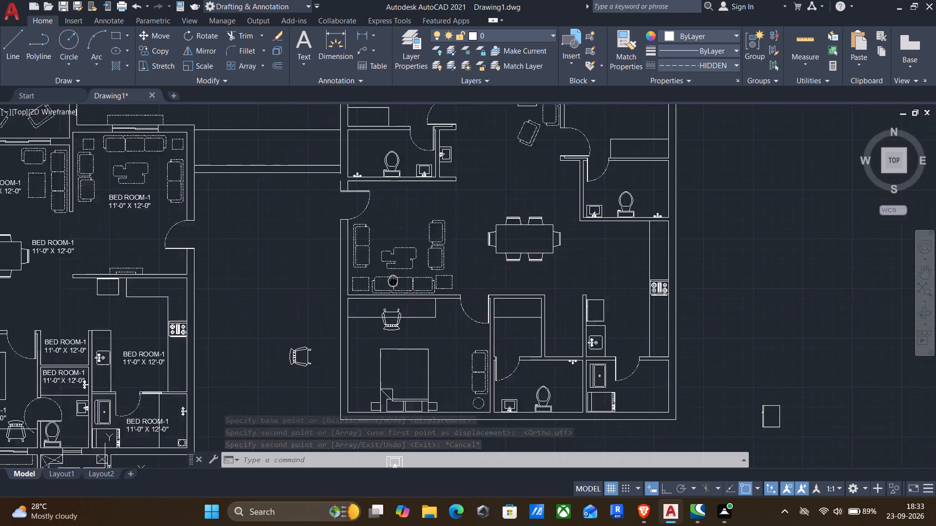
pyautogui.moveTo(398, 282); pyautogui.dragTo(447, 337, button='middle')
pyautogui.moveTo(439, 249); pyautogui.dragTo(428, 482, button='middle')
pyautogui.moveTo(398, 444); pyautogui.dragTo(402, 291, button='middle')
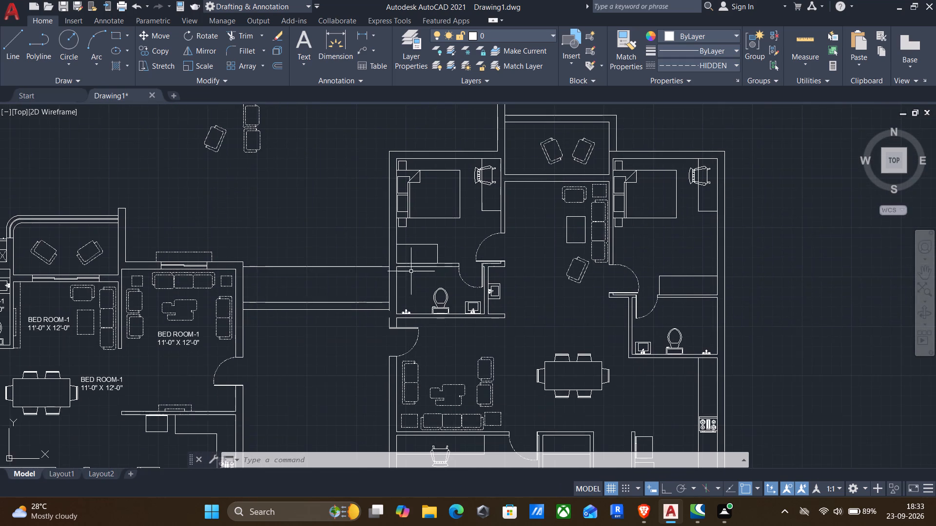
pyautogui.moveTo(412, 270); pyautogui.dragTo(409, 295, button='middle')
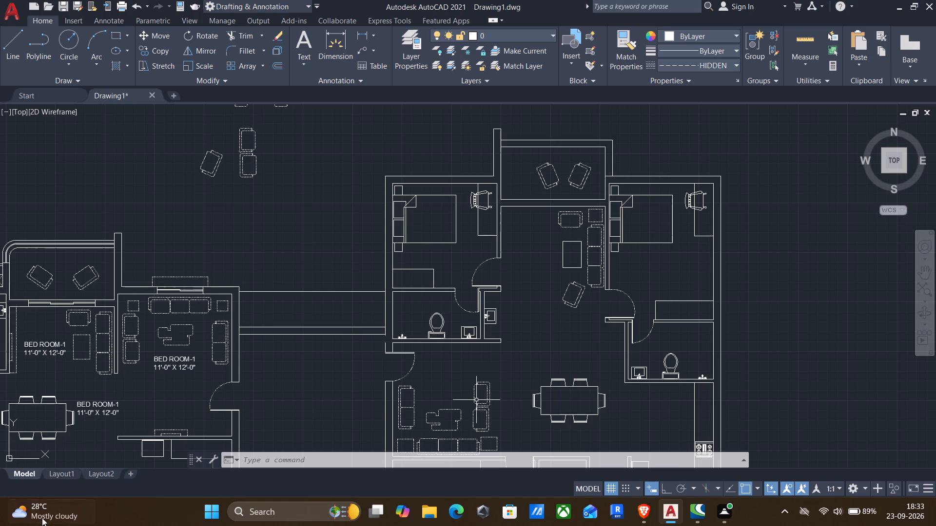
# Copy the wall-mounted tap from the first plan's utility room onto the east wall of the second plan's utility room.
pyautogui.moveTo(307, 353); pyautogui.dragTo(542, 0, button='middle')
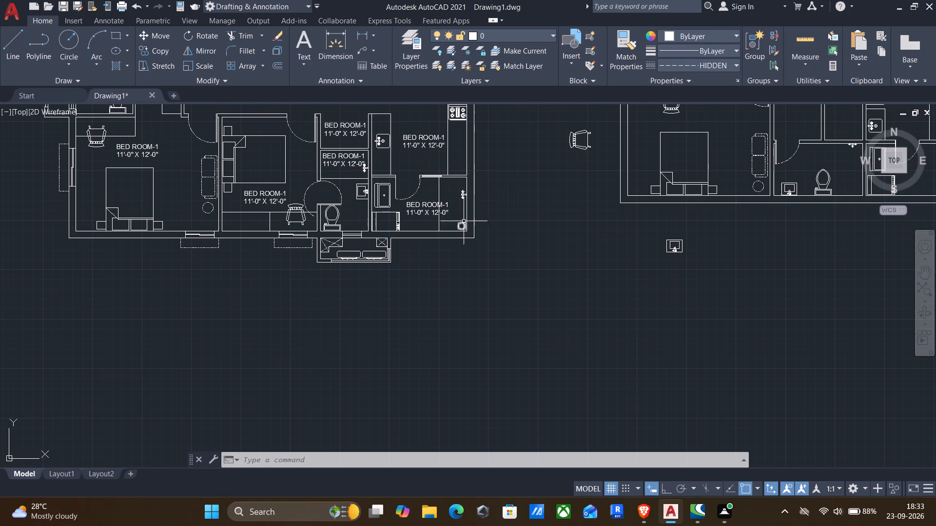
pyautogui.scroll(1, 460, 207)
pyautogui.moveTo(442, 170); pyautogui.dragTo(448, 176)
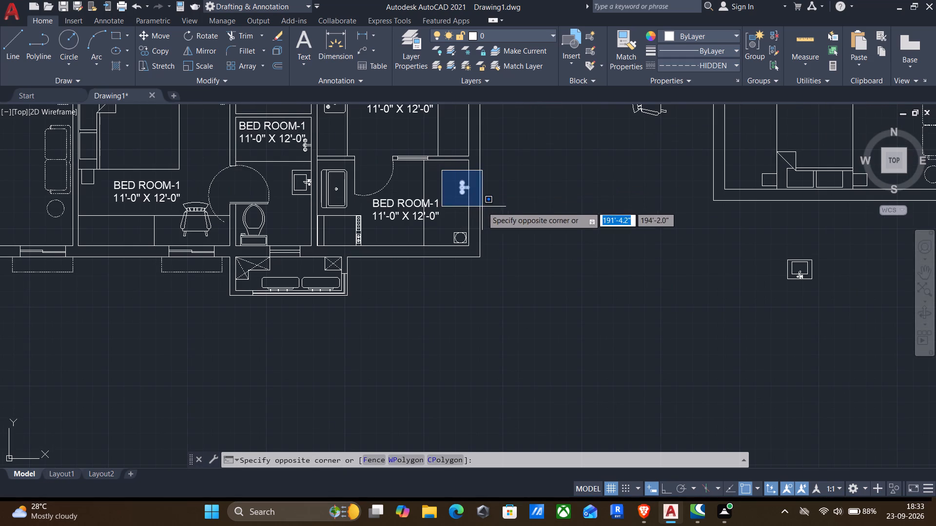
pyautogui.click(483, 207)
pyautogui.moveTo(441, 225); pyautogui.dragTo(422, 262, button='middle')
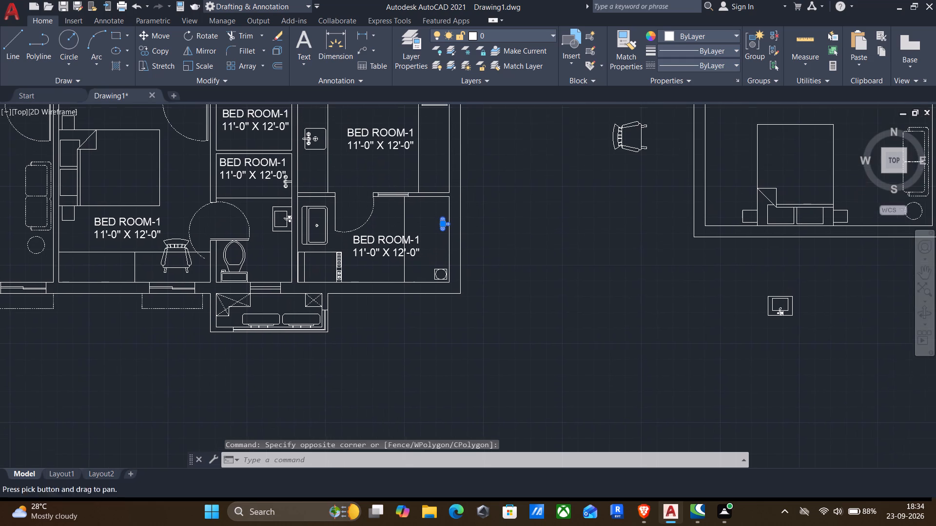
pyautogui.write('co')
pyautogui.press('Return')
pyautogui.scroll(3, 454, 219)
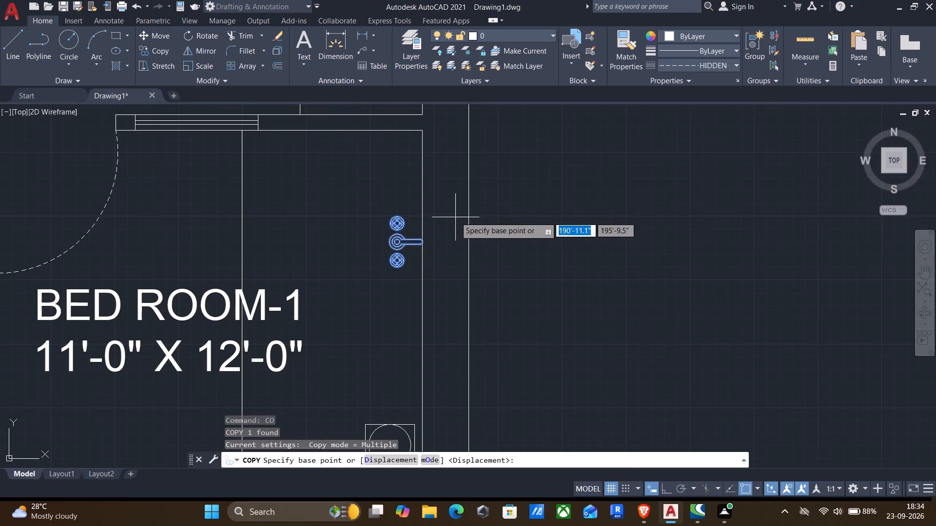
pyautogui.click(423, 244)
pyautogui.scroll(-2, 429, 244)
pyautogui.moveTo(548, 225); pyautogui.dragTo(152, 289, button='middle')
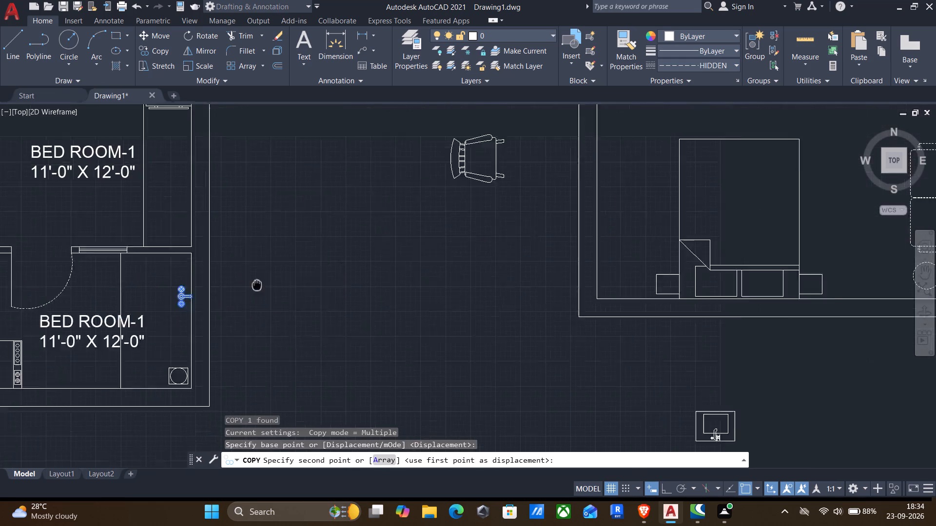
pyautogui.moveTo(152, 289); pyautogui.dragTo(77, 293, button='middle')
pyautogui.moveTo(582, 283); pyautogui.dragTo(0, 307, button='middle')
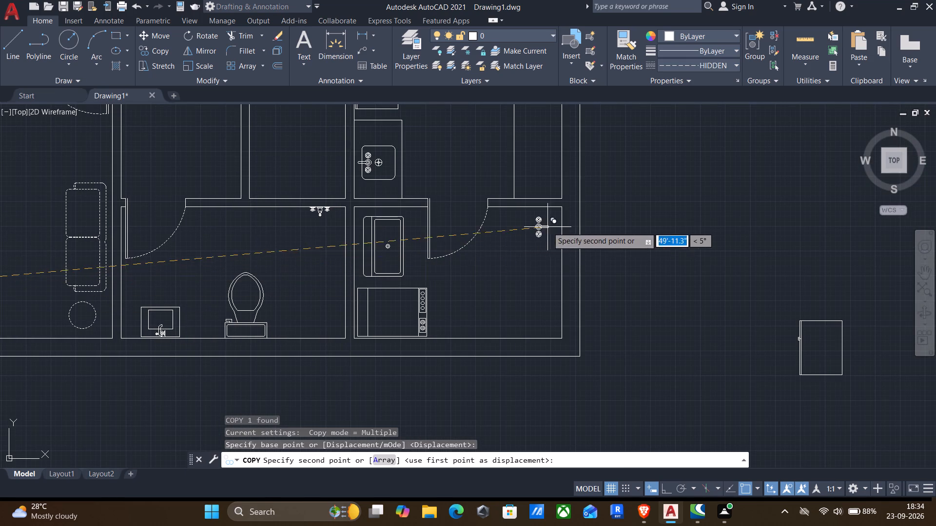
pyautogui.scroll(1, 554, 240)
pyautogui.click(561, 242)
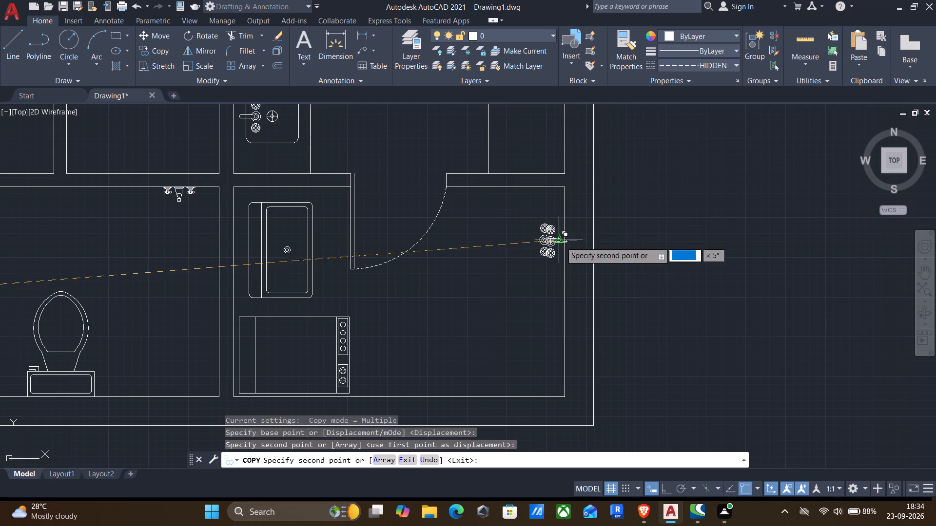
pyautogui.moveTo(543, 266); pyautogui.dragTo(722, 198, button='middle')
pyautogui.press('Escape')
# Copy the square floor drain with its circle from the first plan's utility room into the second utility room's southeast corner.
pyautogui.moveTo(409, 248); pyautogui.dragTo(656, 57, button='middle')
pyautogui.scroll(-3, 656, 57)
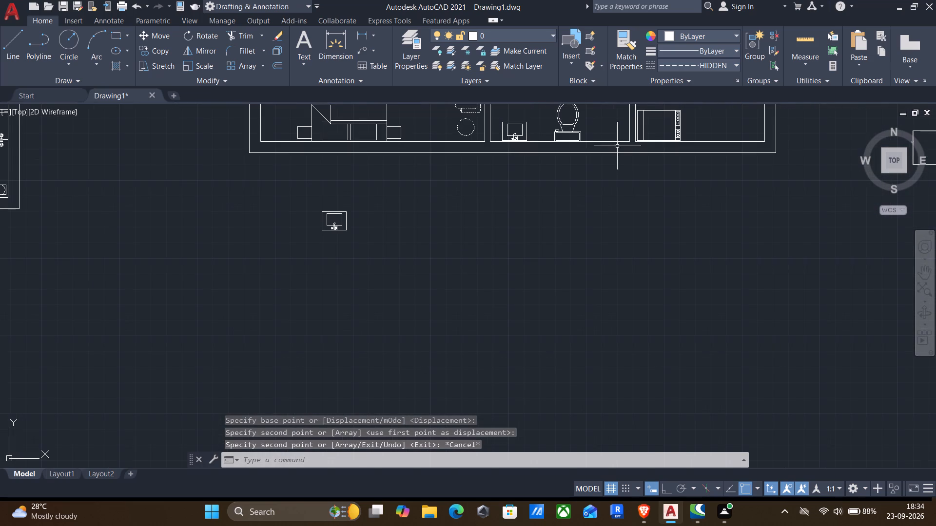
pyautogui.moveTo(429, 158); pyautogui.dragTo(430, 284, button='middle')
pyautogui.scroll(1, 430, 284)
pyautogui.scroll(-2, 352, 288)
pyautogui.moveTo(176, 319); pyautogui.dragTo(284, 293, button='middle')
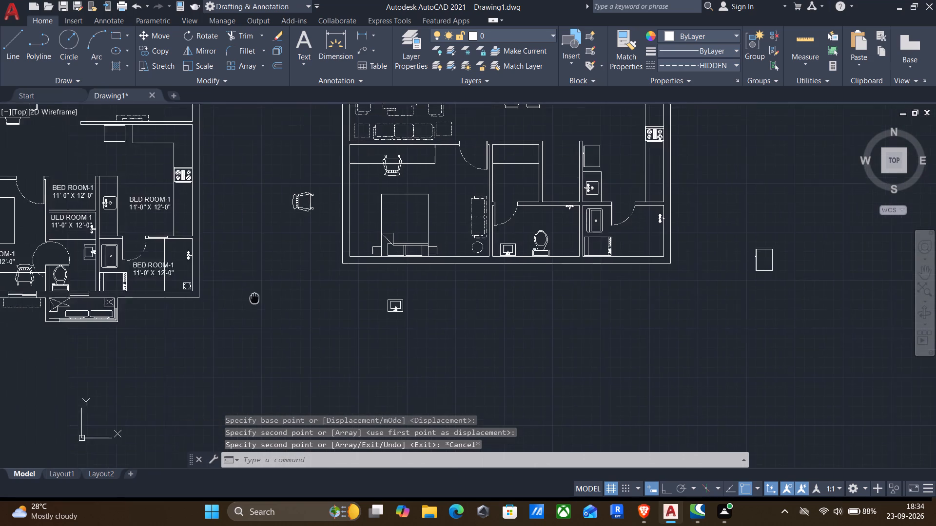
pyautogui.moveTo(284, 293); pyautogui.dragTo(310, 291, button='middle')
pyautogui.scroll(2, 226, 280)
pyautogui.click(244, 247)
pyautogui.click(331, 319)
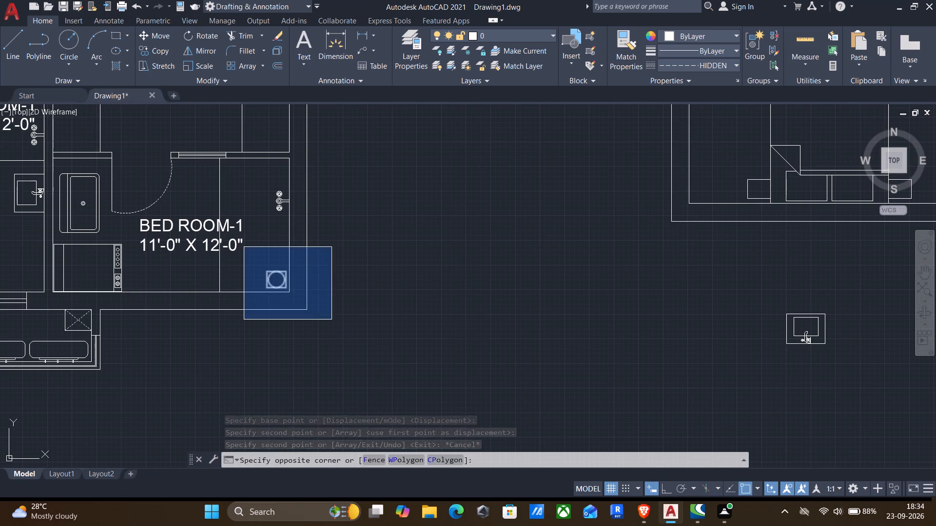
pyautogui.press('c')
pyautogui.press('o')
pyautogui.press('Return')
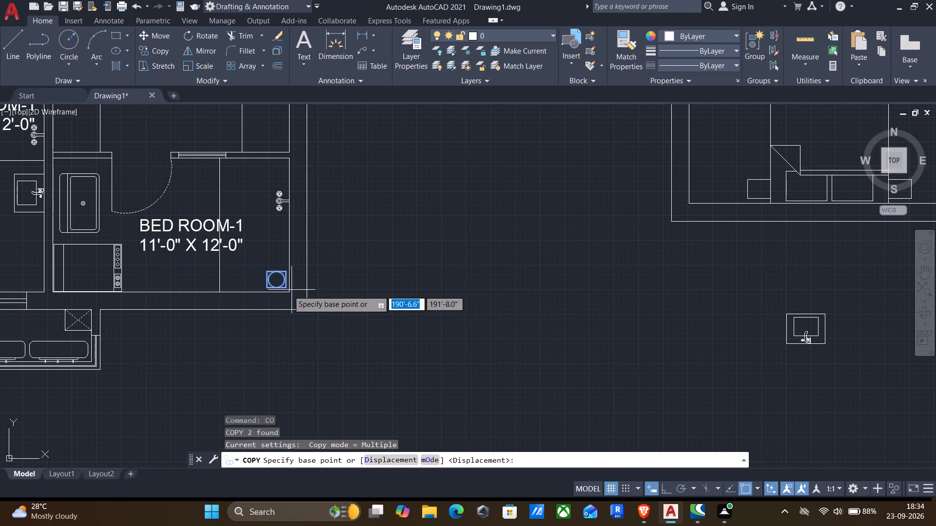
pyautogui.click(275, 280)
pyautogui.scroll(-1, 379, 314)
pyautogui.moveTo(617, 306); pyautogui.dragTo(133, 334, button='middle')
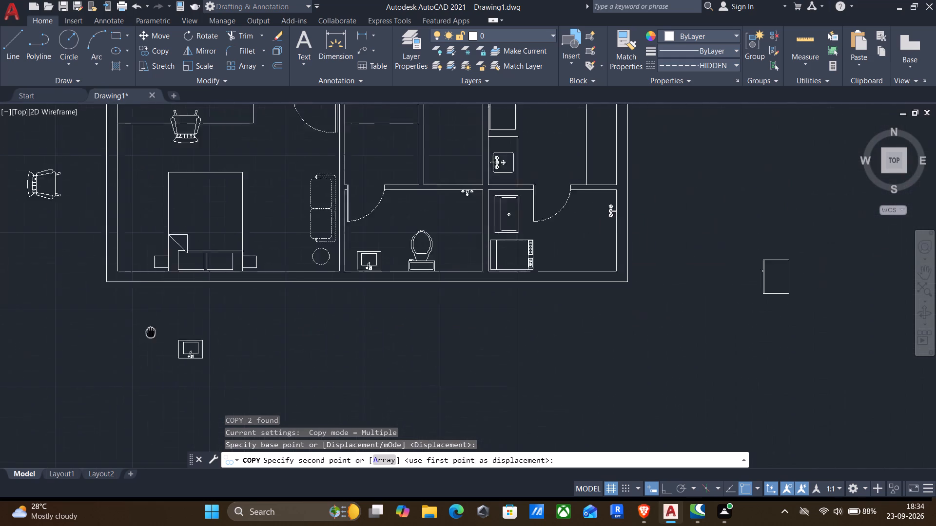
pyautogui.moveTo(133, 334); pyautogui.dragTo(108, 336, button='middle')
pyautogui.scroll(2, 604, 266)
pyautogui.scroll(2, 472, 269)
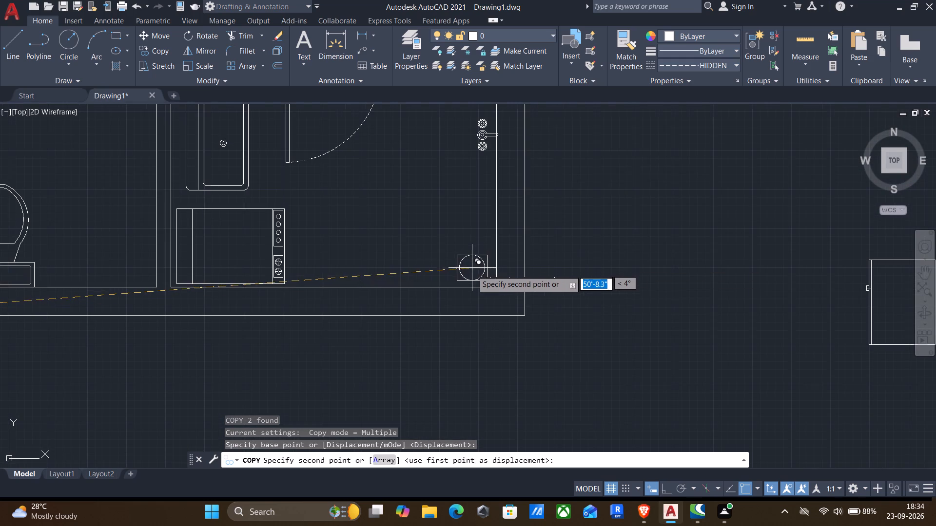
pyautogui.click(473, 249)
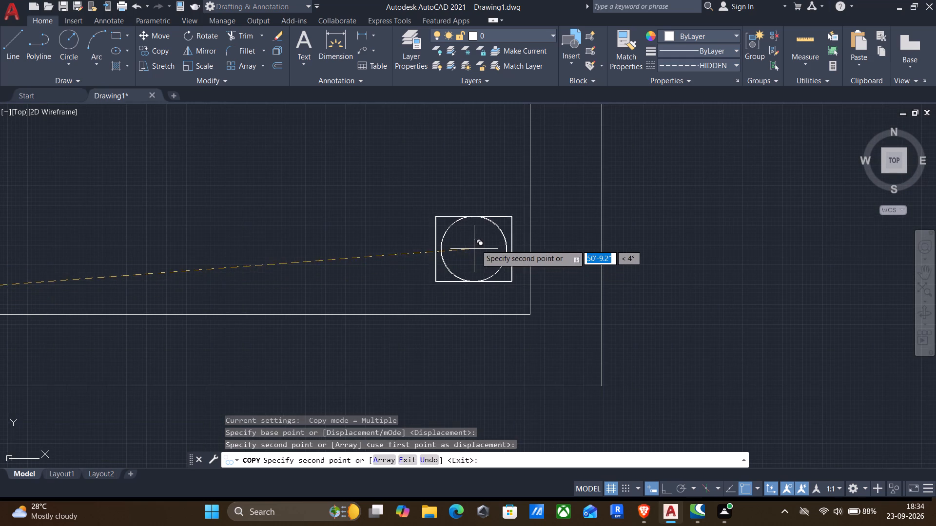
pyautogui.press('Escape')
# Set the current linetype to ByLayer.
pyautogui.scroll(-1, 468, 238)
pyautogui.moveTo(435, 222); pyautogui.dragTo(489, 282, button='middle')
pyautogui.scroll(-1, 492, 287)
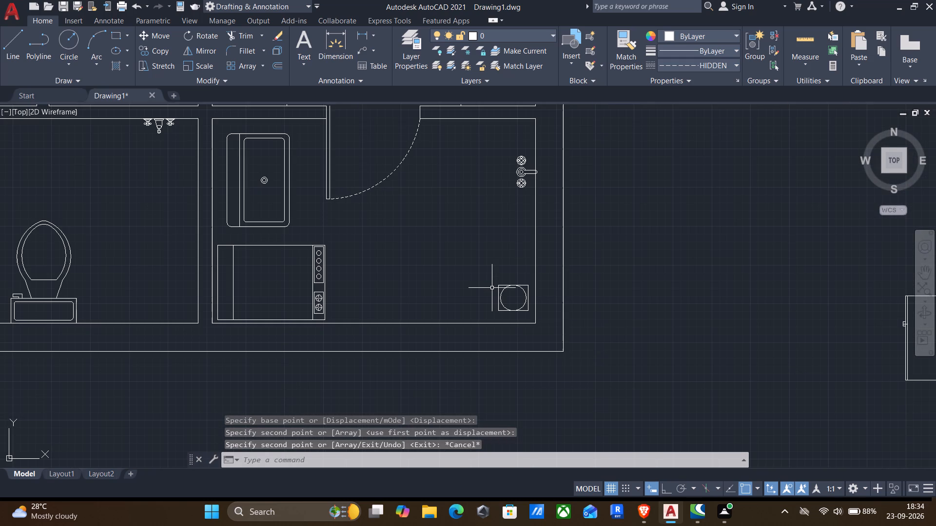
pyautogui.moveTo(433, 287); pyautogui.dragTo(459, 296, button='middle')
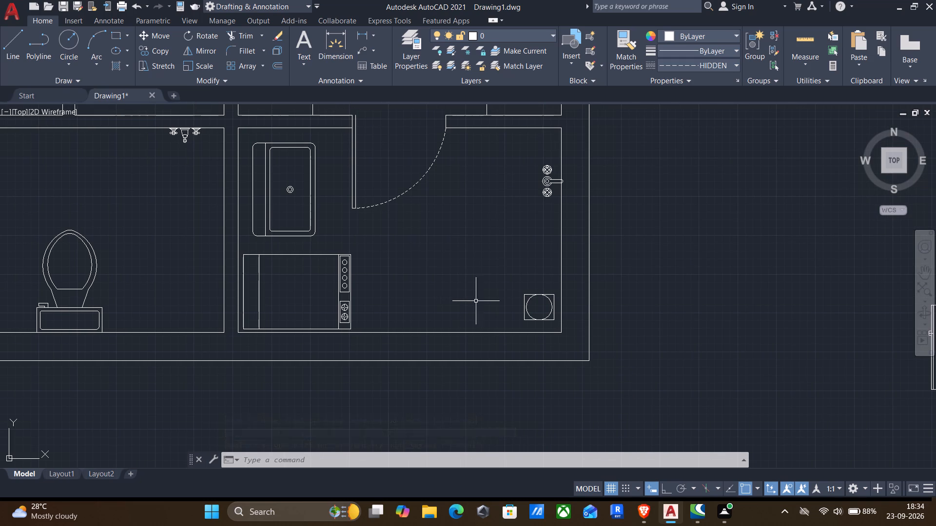
pyautogui.moveTo(501, 300); pyautogui.dragTo(414, 457, button='middle')
pyautogui.scroll(-1, 419, 399)
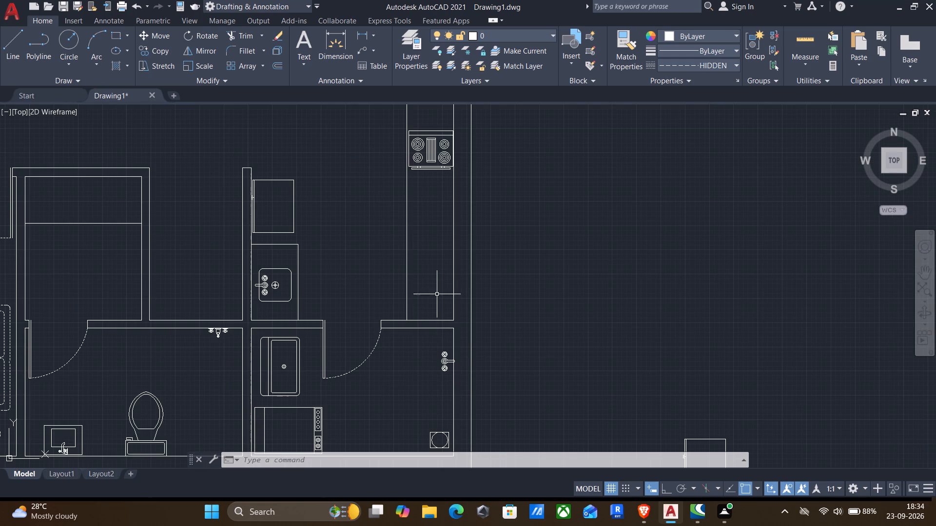
pyautogui.moveTo(431, 308); pyautogui.dragTo(422, 481, button='middle')
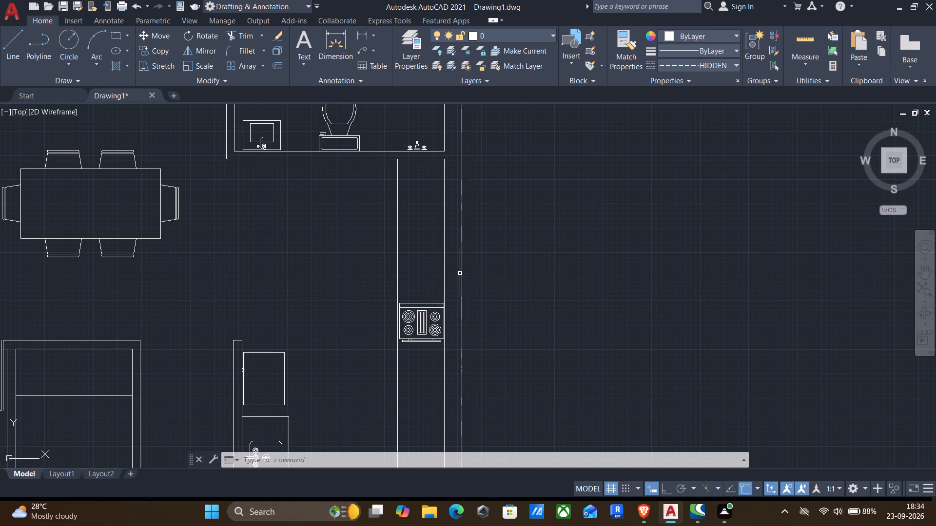
pyautogui.press('l')
pyautogui.press('Escape')
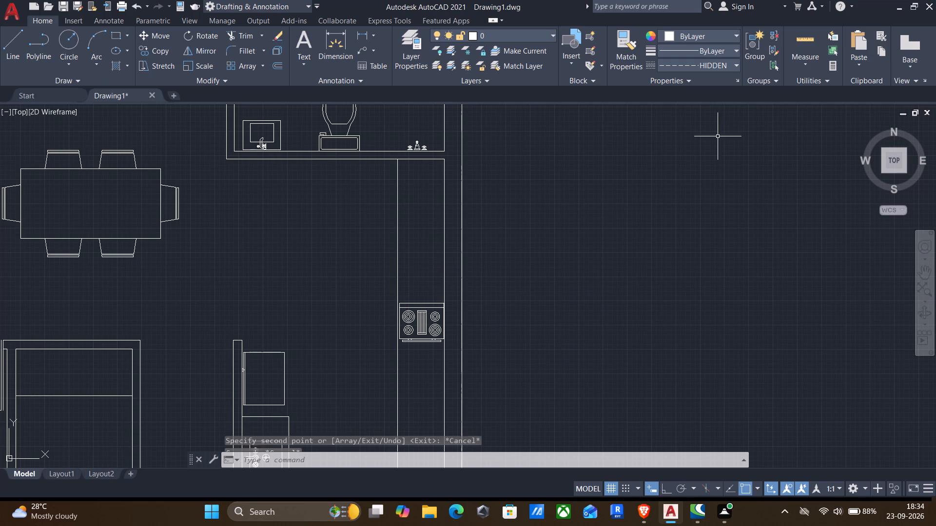
pyautogui.click(713, 65)
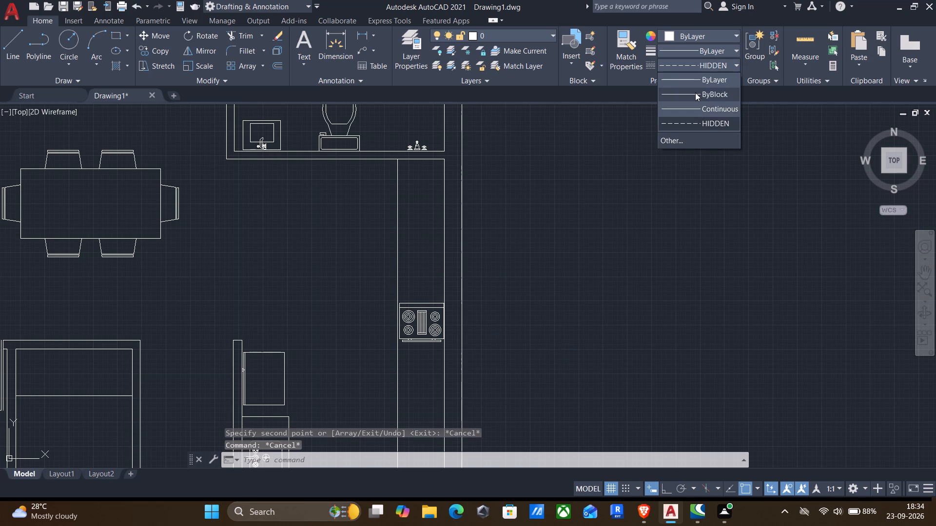
pyautogui.click(694, 80)
# Draw a horizontal line with Ortho on across the outer east wall beside the kitchen counter, between the bathroom and the stove.
pyautogui.press('l')
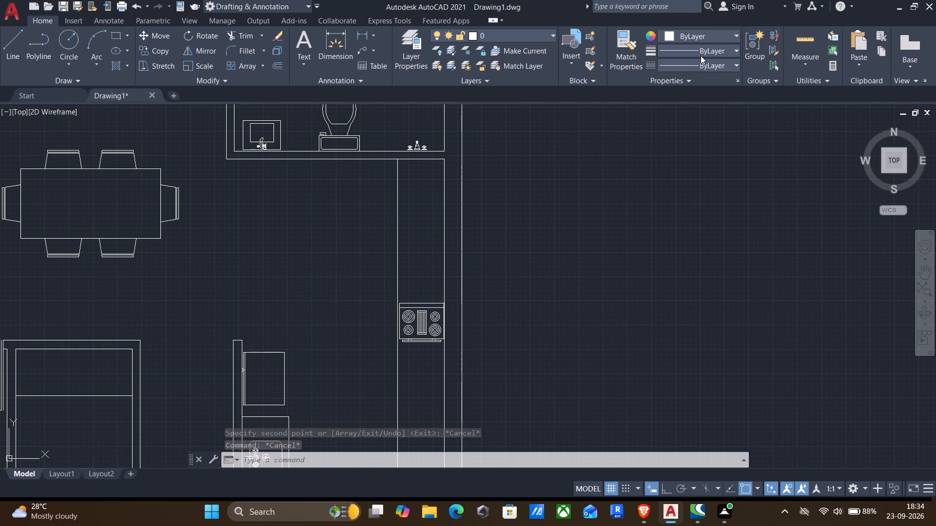
pyautogui.press('Return')
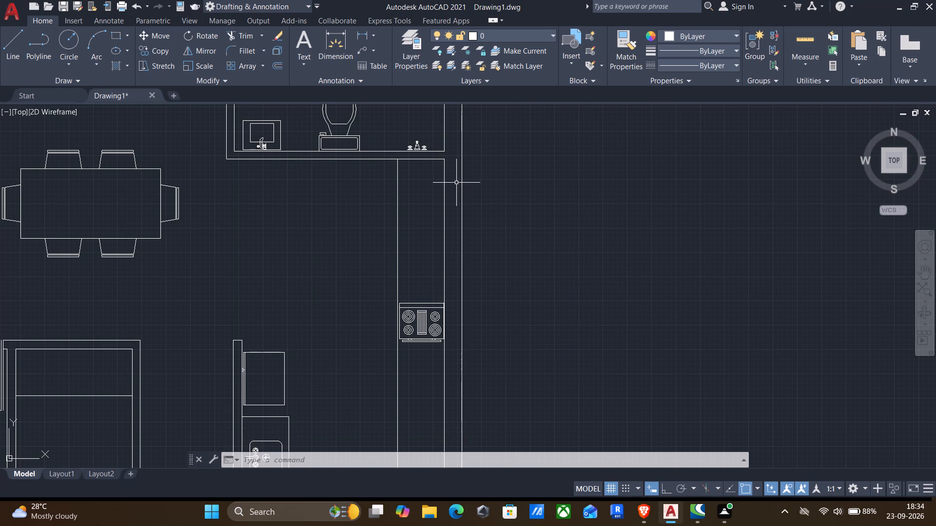
pyautogui.press('l')
pyautogui.press('Return')
pyautogui.scroll(2, 446, 191)
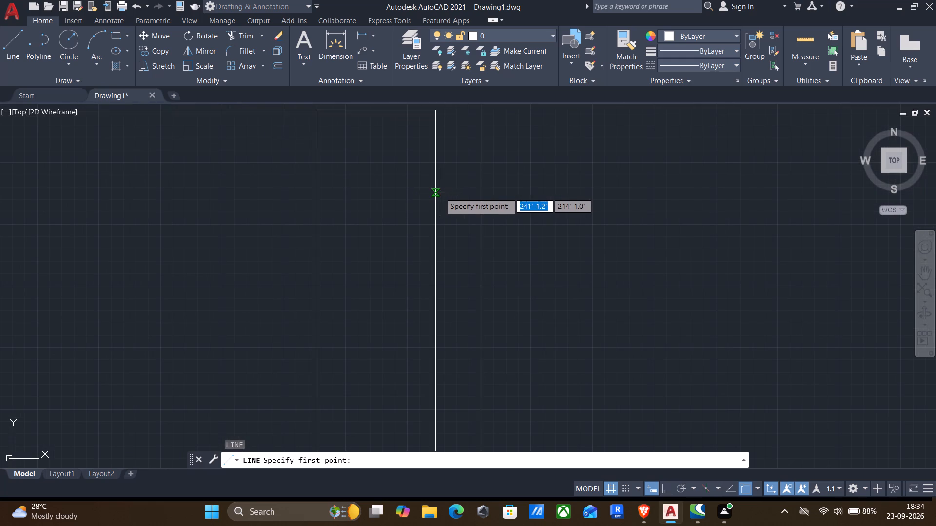
pyautogui.click(438, 193)
pyautogui.press('F8')
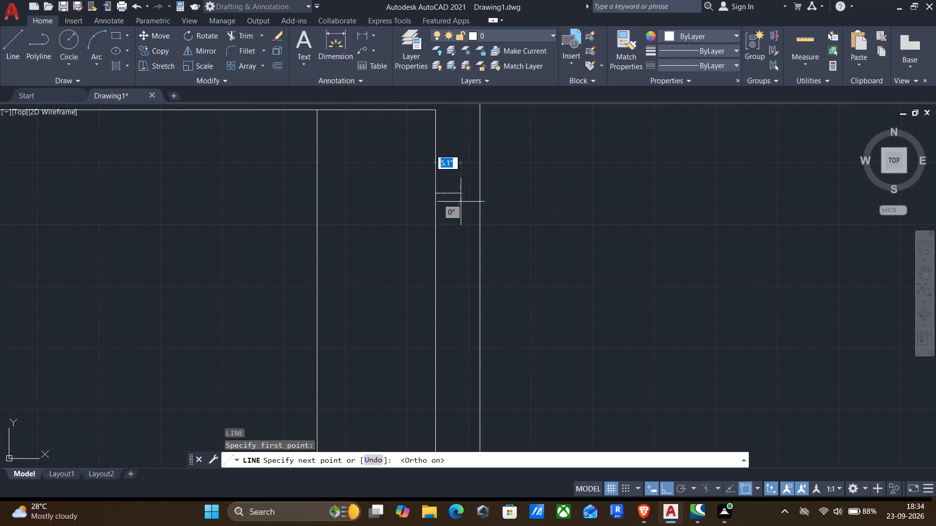
pyautogui.click(479, 194)
pyautogui.press('Return')
# Draw a horizontal line across the outer east wall beside the northeast bathroom, roughly midway along the room.
pyautogui.scroll(-2, 476, 203)
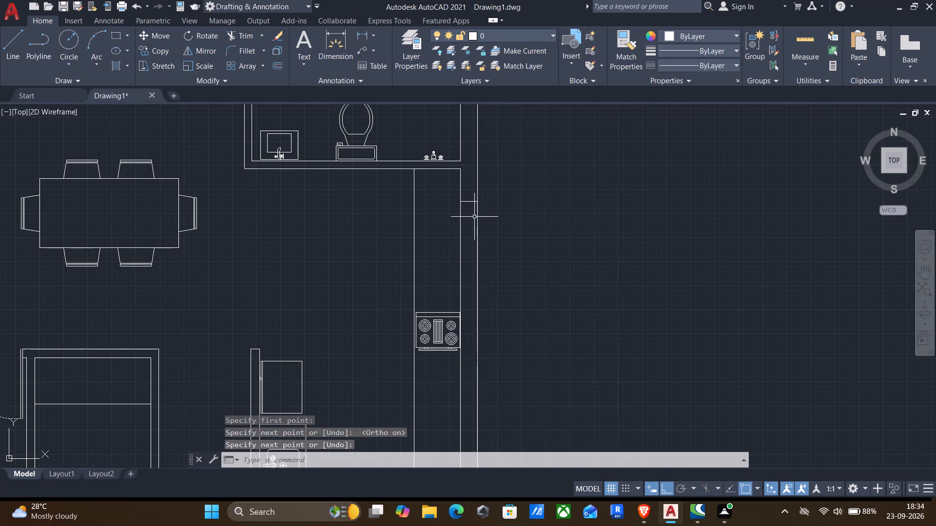
pyautogui.moveTo(476, 211); pyautogui.dragTo(452, 419, button='middle')
pyautogui.press('l')
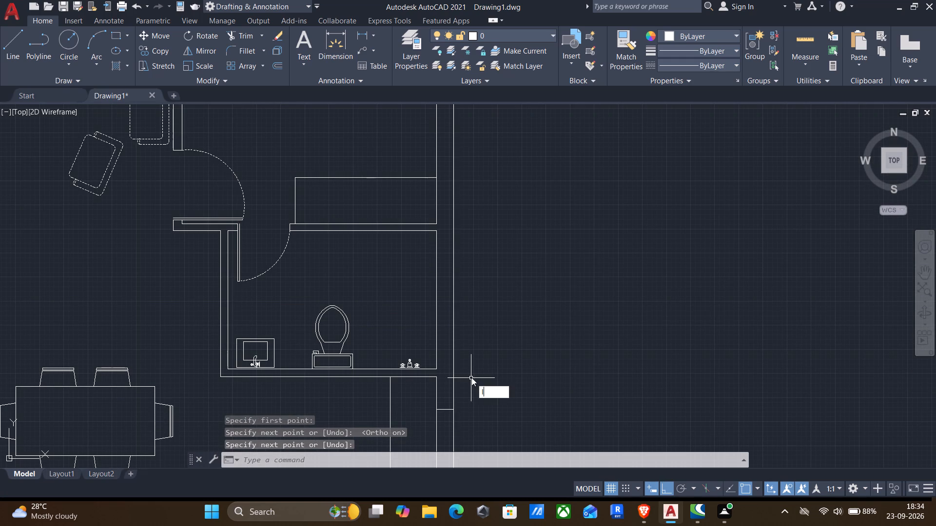
pyautogui.press('Return')
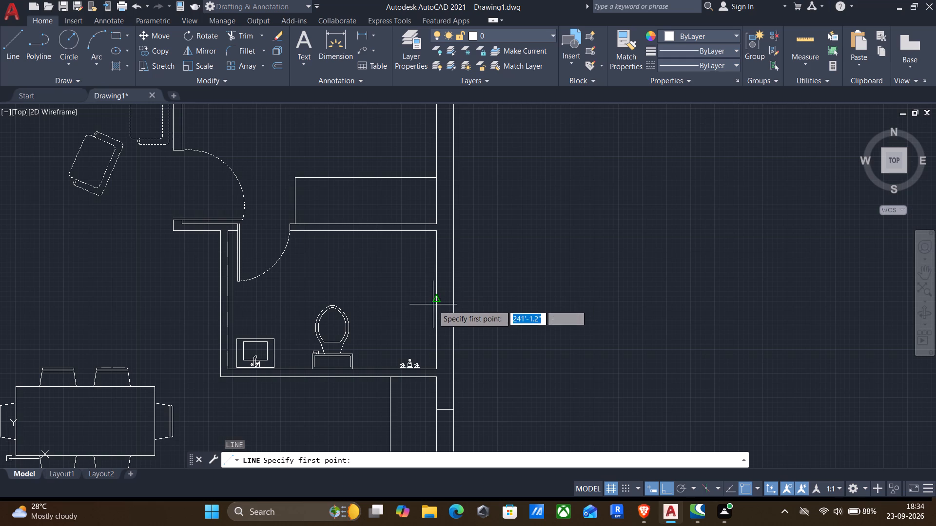
pyautogui.click(436, 297)
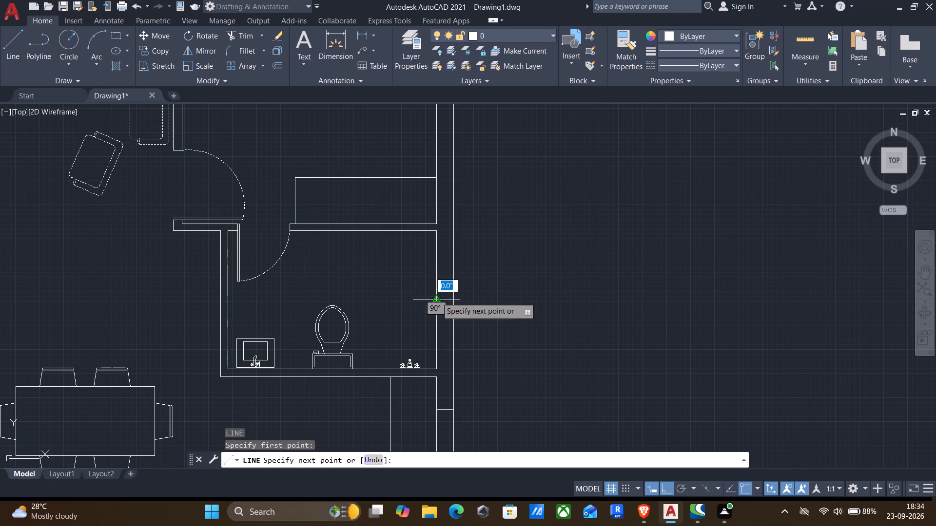
pyautogui.click(455, 295)
pyautogui.press('Return')
# Draw a horizontal line across the outer east wall of the northeast bedroom, just north of the wardrobe.
pyautogui.scroll(-3, 455, 296)
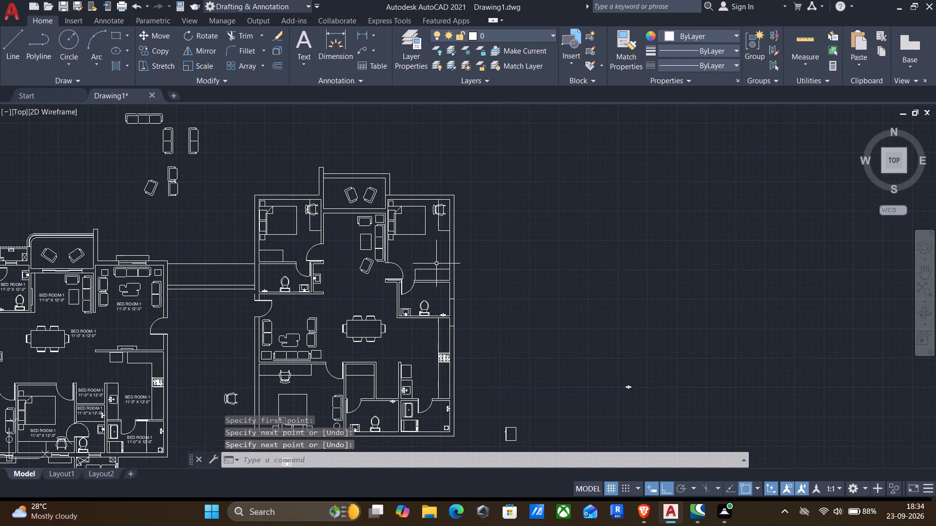
pyautogui.scroll(2, 437, 263)
pyautogui.press('Return')
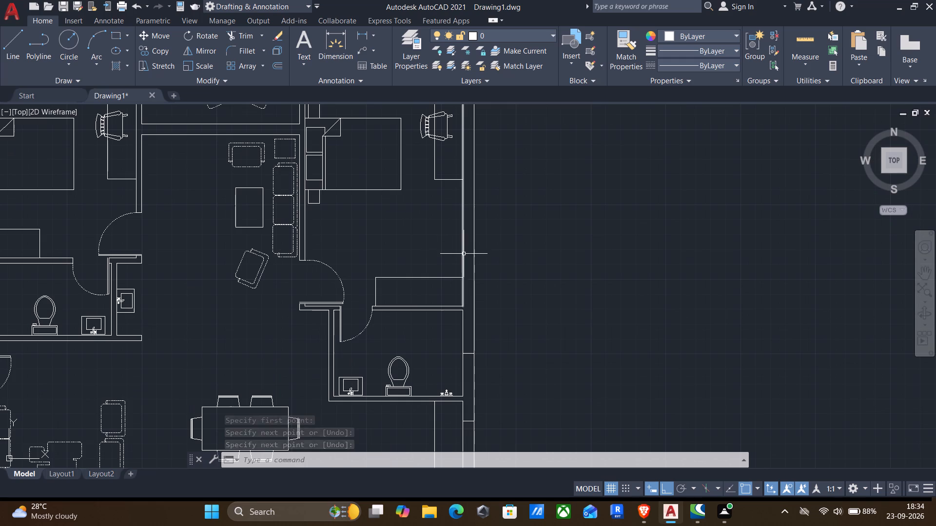
pyautogui.click(464, 263)
pyautogui.scroll(2, 475, 262)
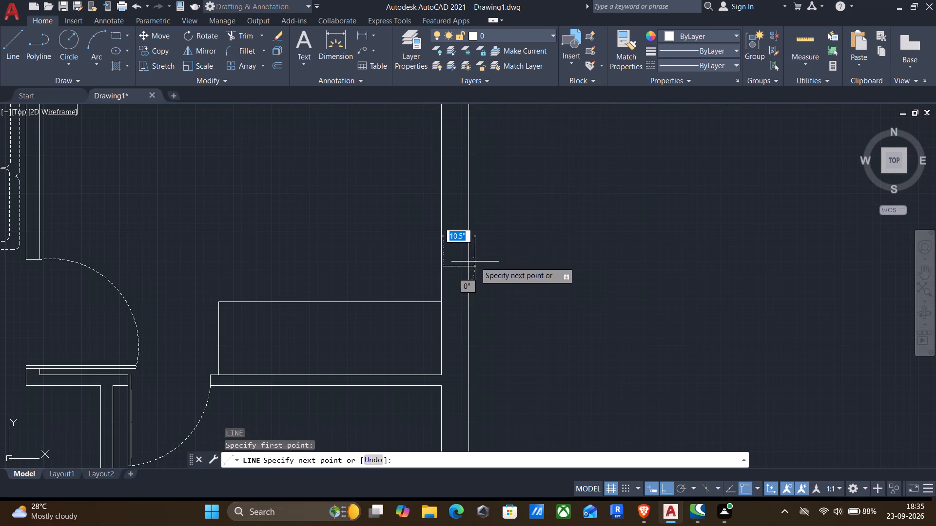
pyautogui.click(469, 265)
pyautogui.press('Return')
# Draw a 9" vertical line across the northeast bedroom's north wall at its midpoint.
pyautogui.scroll(-2, 465, 273)
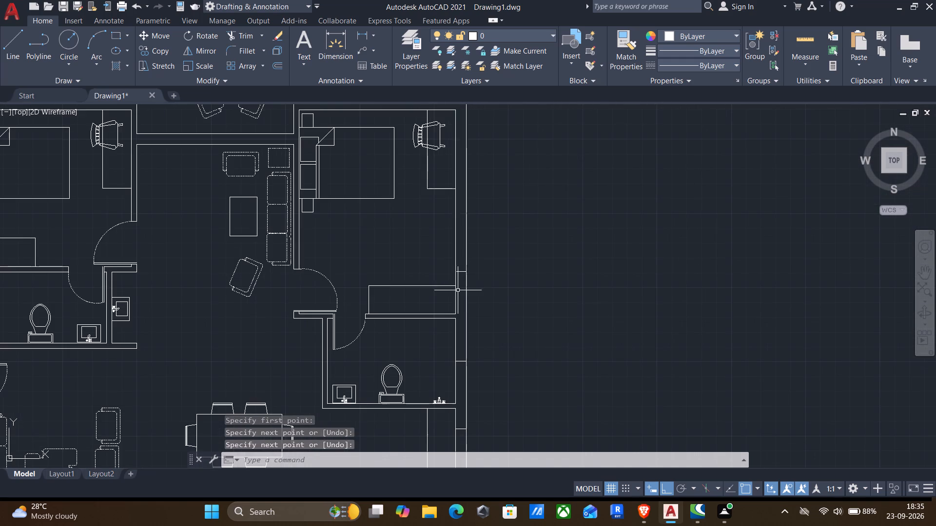
pyautogui.moveTo(451, 285); pyautogui.dragTo(457, 285, button='middle')
pyautogui.moveTo(356, 227); pyautogui.dragTo(378, 279, button='middle')
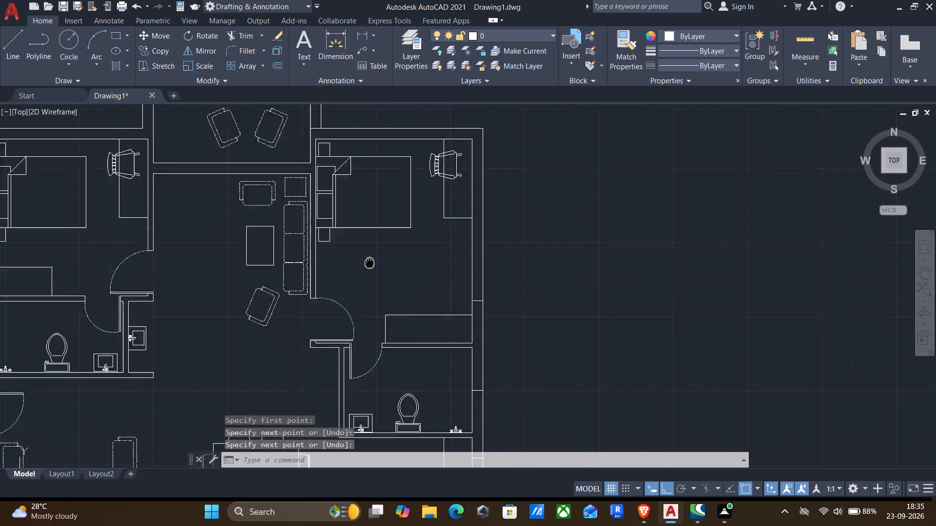
pyautogui.moveTo(378, 279); pyautogui.dragTo(429, 408, button='middle')
pyautogui.press('Return')
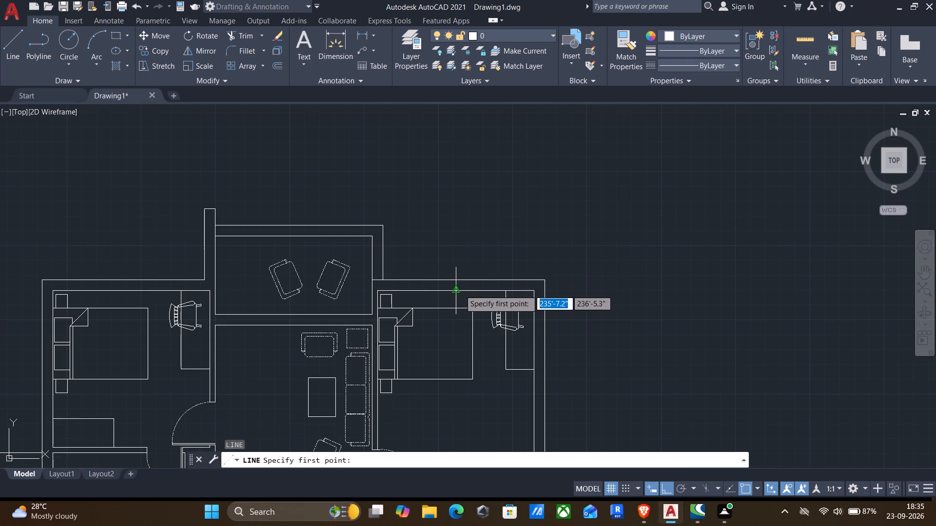
pyautogui.click(459, 290)
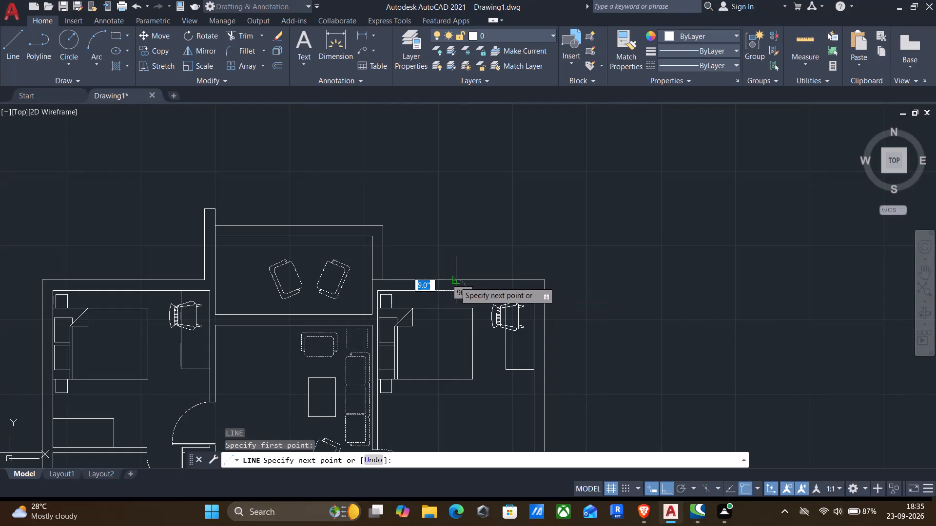
pyautogui.click(455, 281)
pyautogui.press('Return')
# Draw a vertical line across the wall between the balcony and the sitting area, at its midpoint.
pyautogui.moveTo(429, 311); pyautogui.dragTo(467, 337, button='middle')
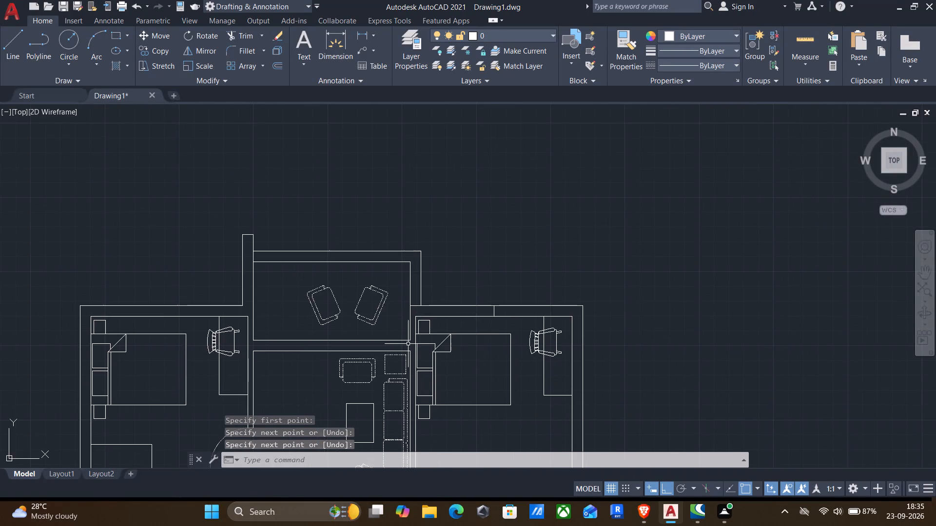
pyautogui.moveTo(281, 333); pyautogui.dragTo(358, 288, button='middle')
pyautogui.press('Return')
pyautogui.click(411, 294)
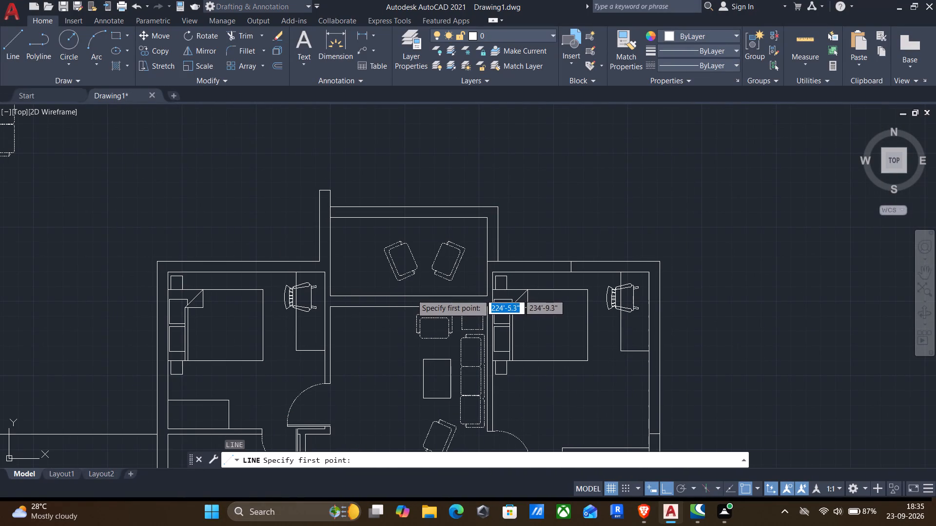
pyautogui.click(410, 306)
pyautogui.press('Return')
# Draw a 9" vertical line across the northwest bedroom's north wall at its midpoint.
pyautogui.moveTo(373, 320); pyautogui.dragTo(498, 333, button='middle')
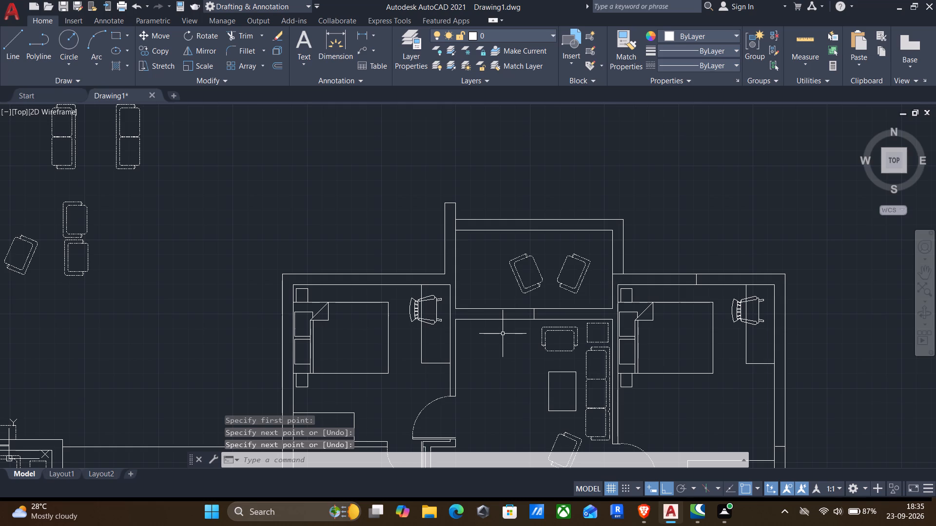
pyautogui.press('Return')
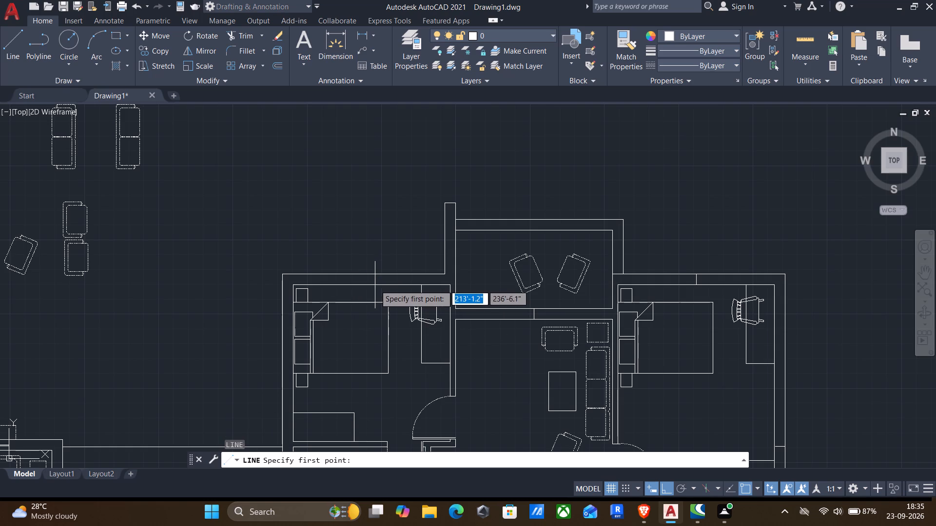
pyautogui.click(371, 286)
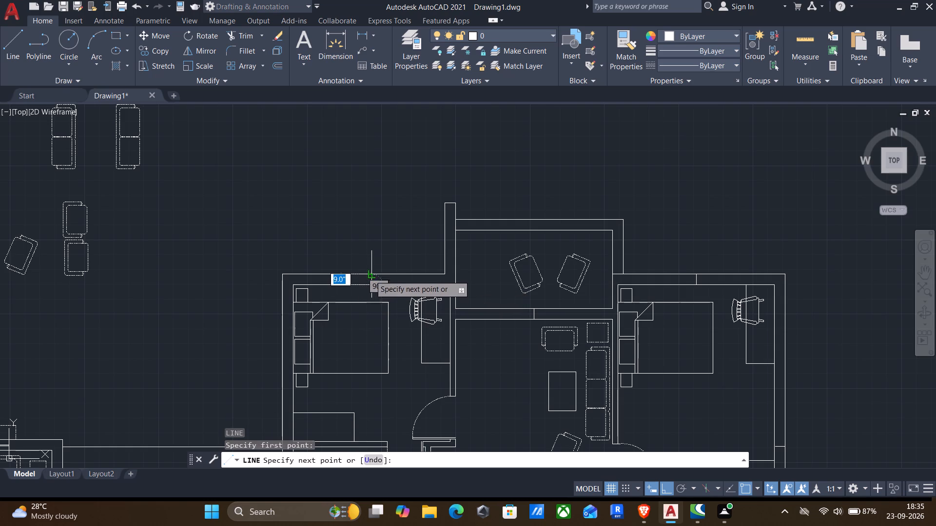
pyautogui.click(370, 275)
pyautogui.press('Return')
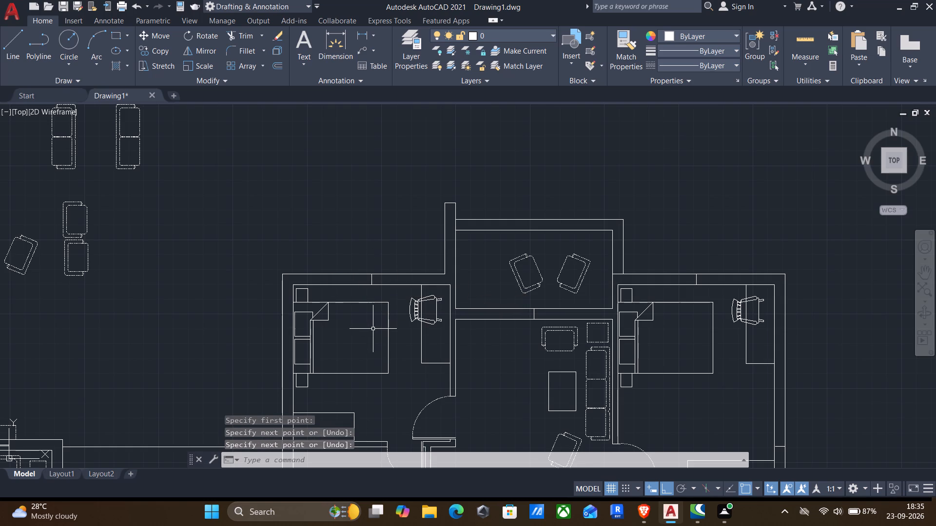
# Draw a horizontal line across the outer west wall of the northwest bathroom, just south of the room's north wall.
pyautogui.moveTo(356, 279); pyautogui.dragTo(406, 154, button='middle')
pyautogui.moveTo(326, 331); pyautogui.dragTo(355, 304, button='middle')
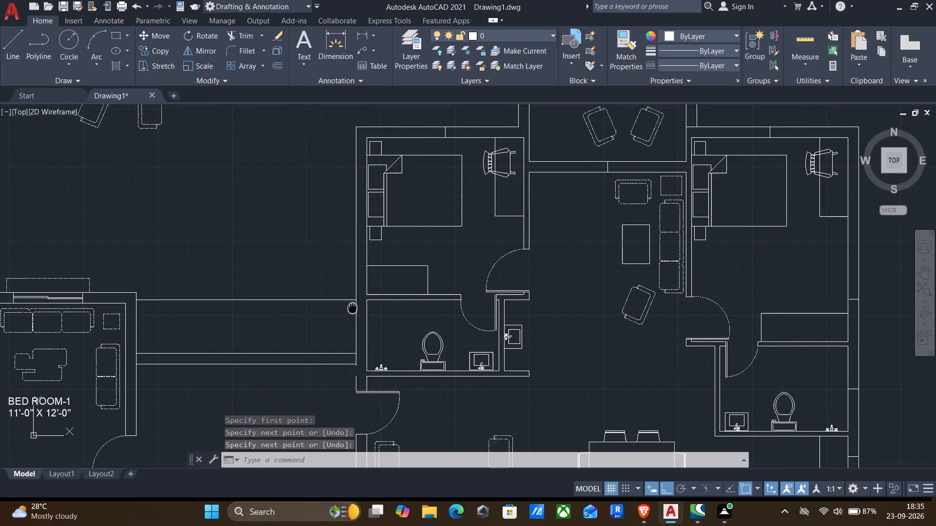
pyautogui.moveTo(355, 304); pyautogui.dragTo(360, 301, button='middle')
pyautogui.scroll(1, 360, 268)
pyautogui.scroll(3, 388, 341)
pyautogui.press('Return')
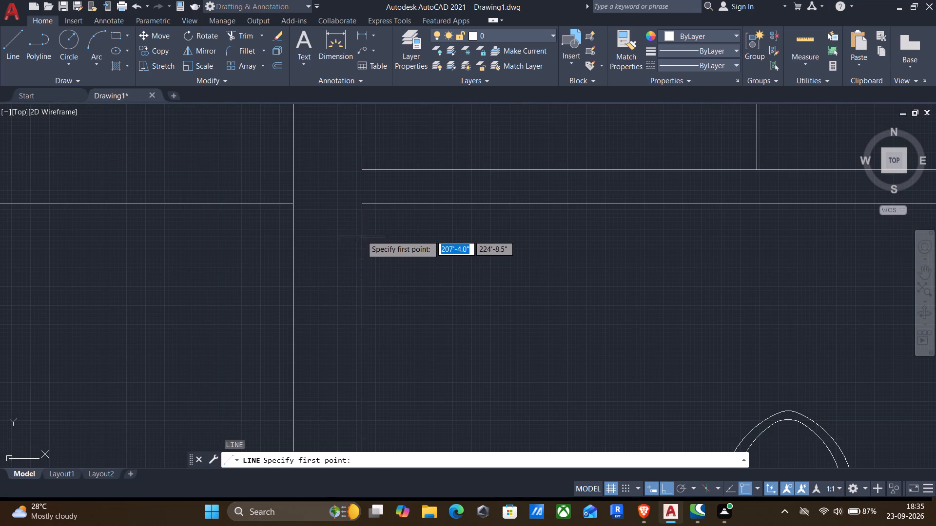
pyautogui.click(363, 242)
pyautogui.click(289, 246)
pyautogui.press('Return')
# Draw a horizontal line across the living room's outer west wall, just south of the entrance door beside the two-seat sofa.
pyautogui.scroll(-3, 286, 255)
pyautogui.moveTo(279, 321); pyautogui.dragTo(312, 174, button='middle')
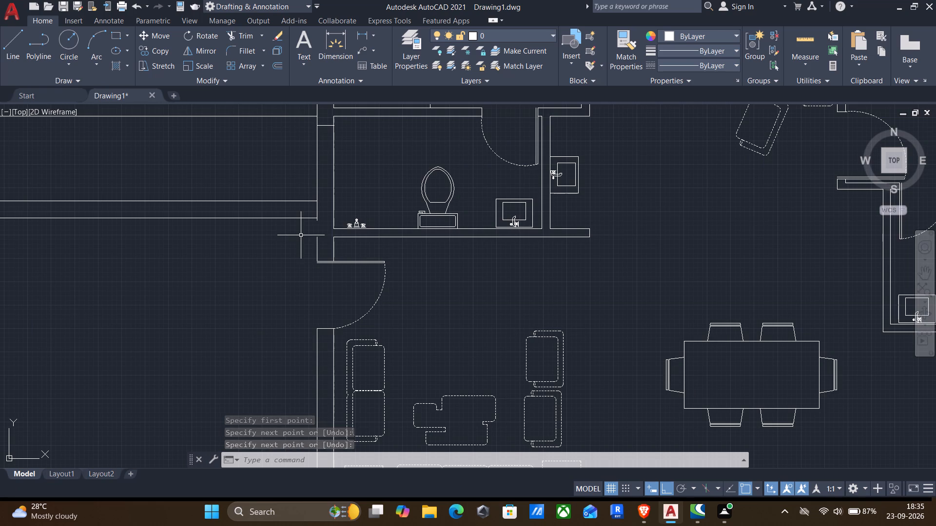
pyautogui.moveTo(266, 333); pyautogui.dragTo(321, 192, button='middle')
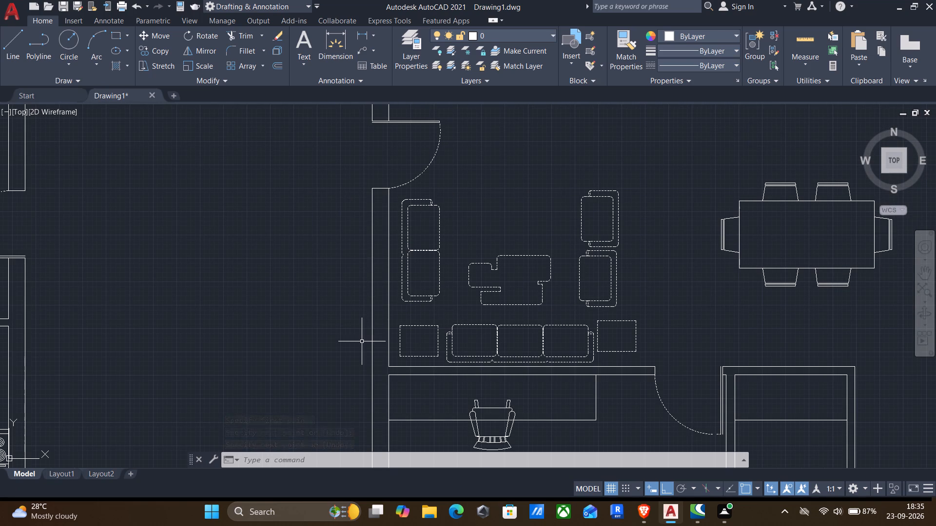
pyautogui.press('Return')
pyautogui.scroll(2, 368, 237)
pyautogui.click(415, 186)
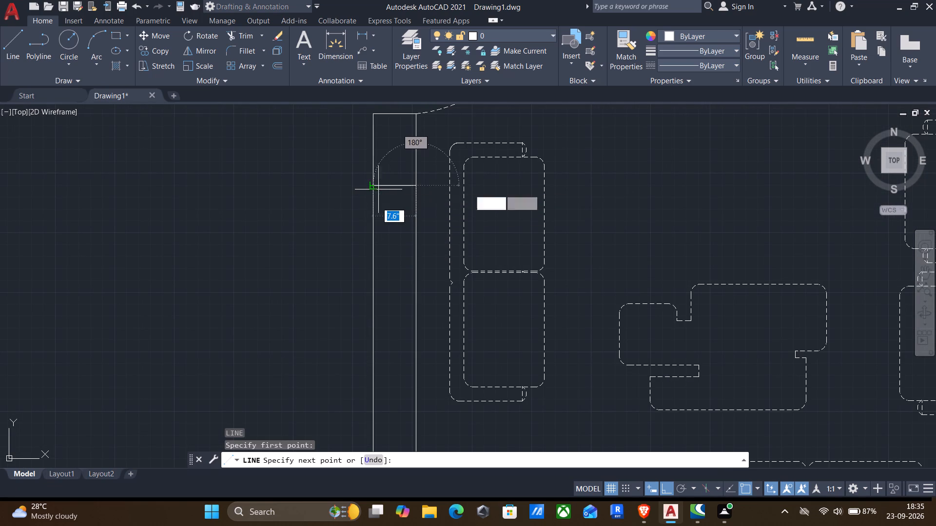
pyautogui.click(368, 185)
pyautogui.press('Return')
# Draw a vertical line across the outer south wall of the southwest bedroom, beside the round table.
pyautogui.scroll(-2, 363, 203)
pyautogui.moveTo(342, 285); pyautogui.dragTo(333, 258, button='middle')
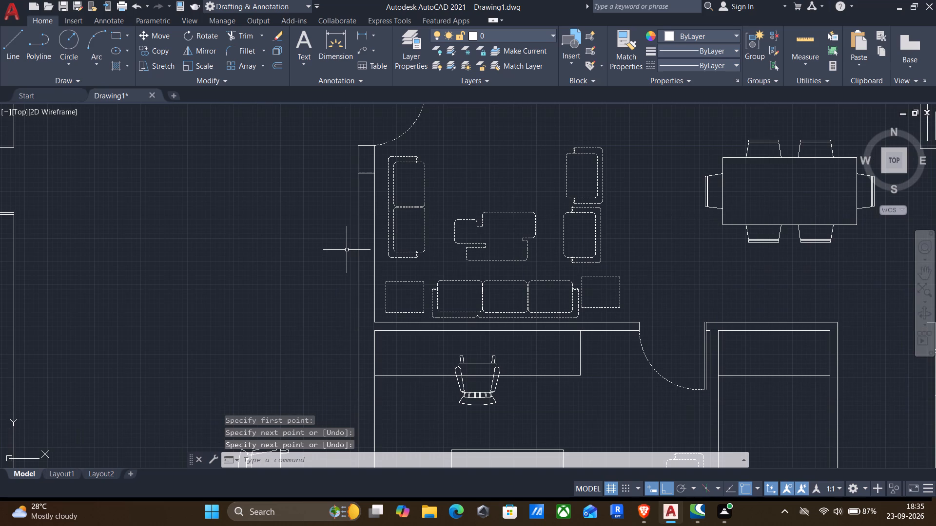
pyautogui.moveTo(366, 310); pyautogui.dragTo(350, 263, button='middle')
pyautogui.scroll(-2, 350, 261)
pyautogui.moveTo(405, 327); pyautogui.dragTo(362, 251, button='middle')
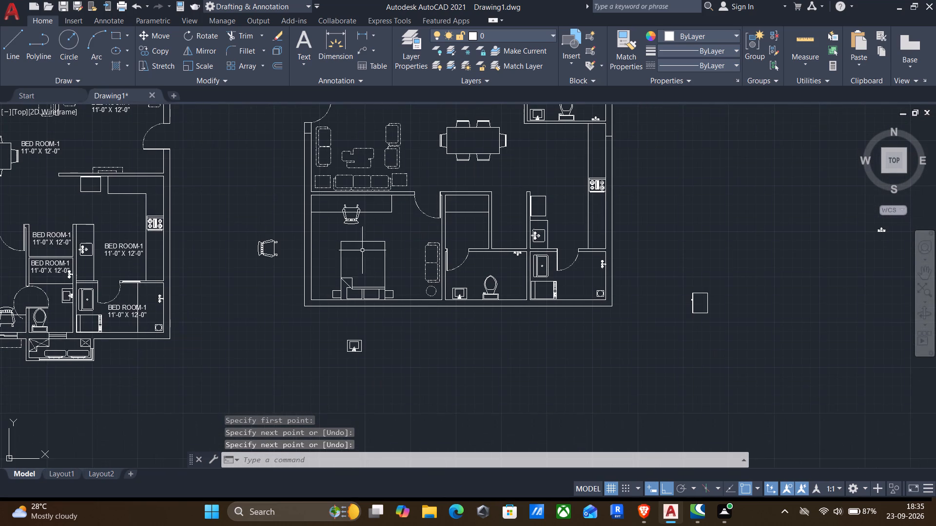
pyautogui.scroll(3, 421, 294)
pyautogui.press('Return')
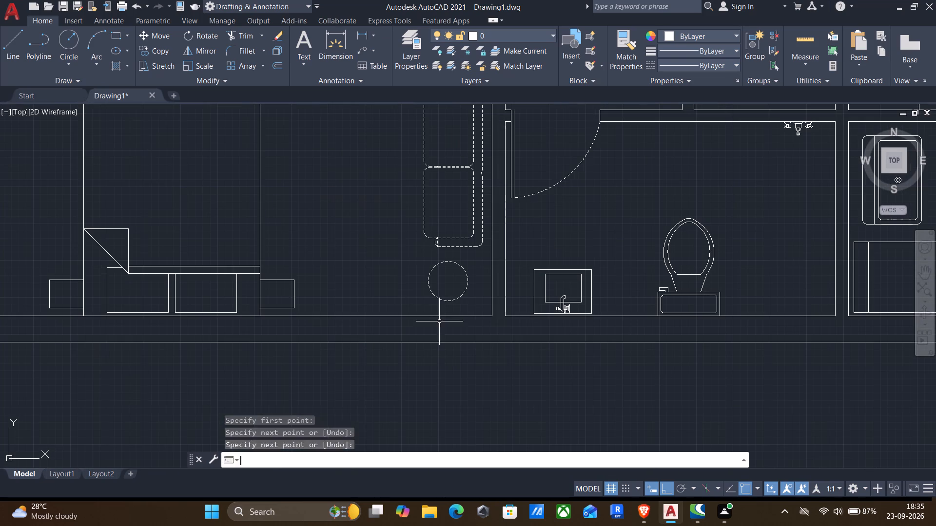
pyautogui.click(459, 315)
pyautogui.click(458, 343)
pyautogui.press('Return')
# Draw a vertical line across the southern bathroom's outer south wall, near the room's east end.
pyautogui.moveTo(511, 372); pyautogui.dragTo(328, 340, button='middle')
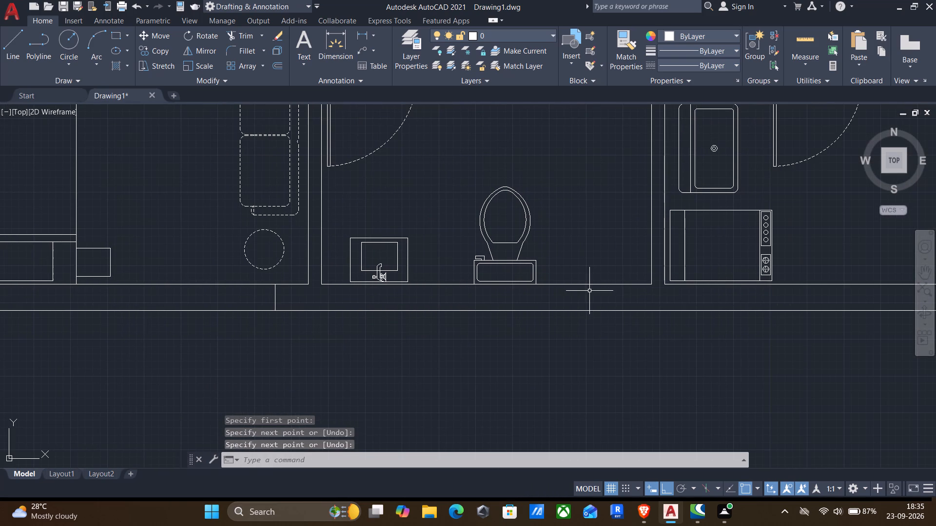
pyautogui.press('Return')
pyautogui.click(625, 284)
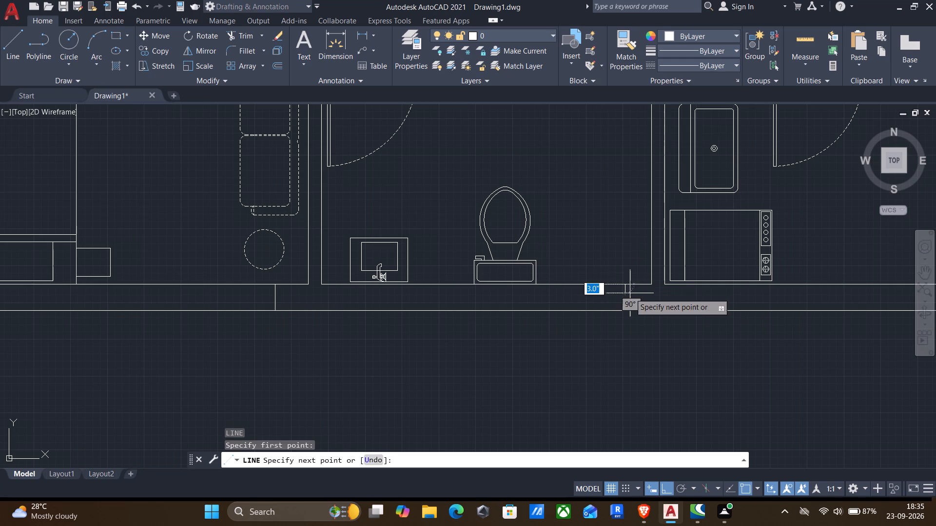
pyautogui.click(626, 310)
pyautogui.press('Return')
# Offset the line in the southern bathroom's south wall 2' to the west to mark the opening's other side.
pyautogui.press('o')
pyautogui.press('Return')
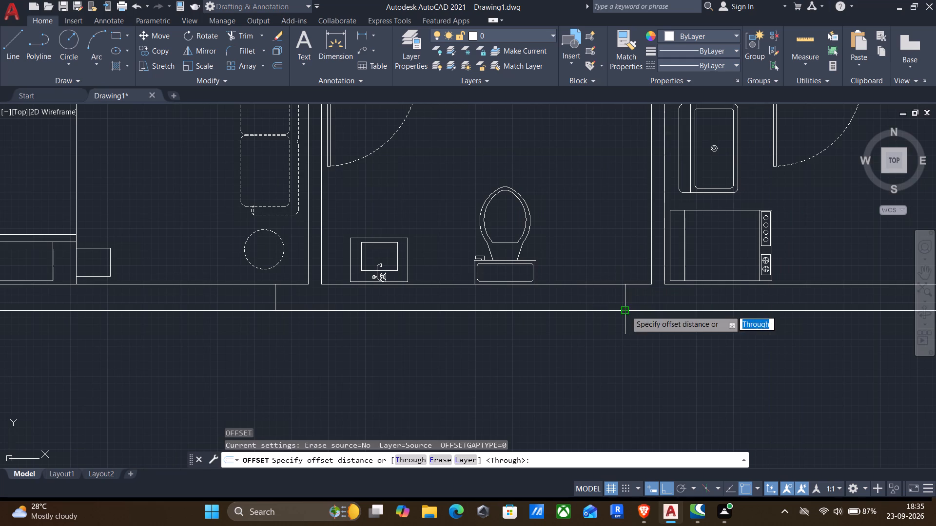
pyautogui.click(620, 296)
pyautogui.click(591, 302)
pyautogui.click(628, 296)
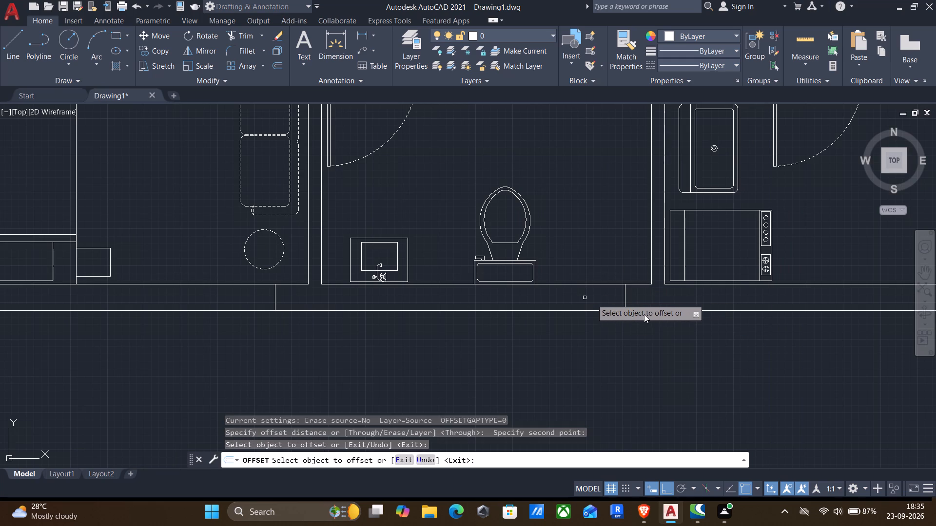
pyautogui.click(625, 299)
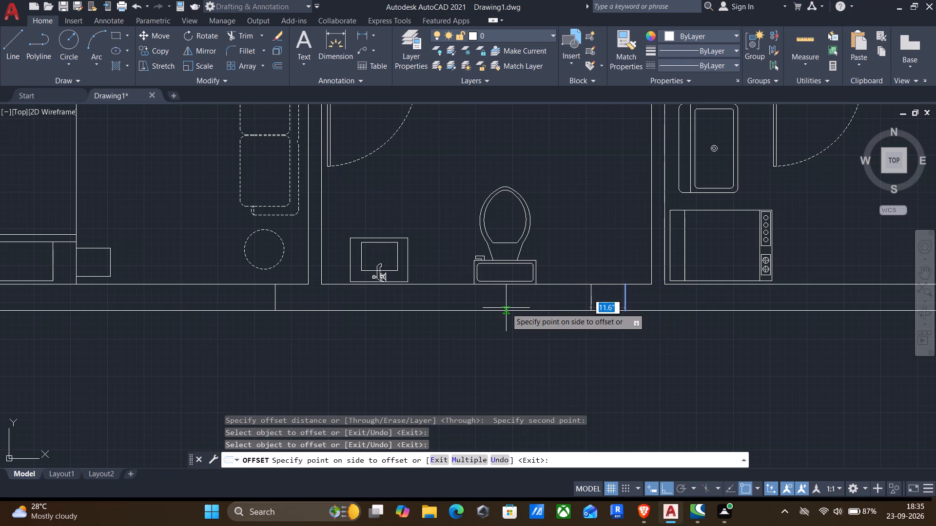
pyautogui.press('2')
pyautogui.press("'")
pyautogui.press('Return')
# Offset the line in the southwest bedroom's south wall 4' to the west to mark the opening's other side.
pyautogui.moveTo(406, 338); pyautogui.dragTo(663, 371, button='middle')
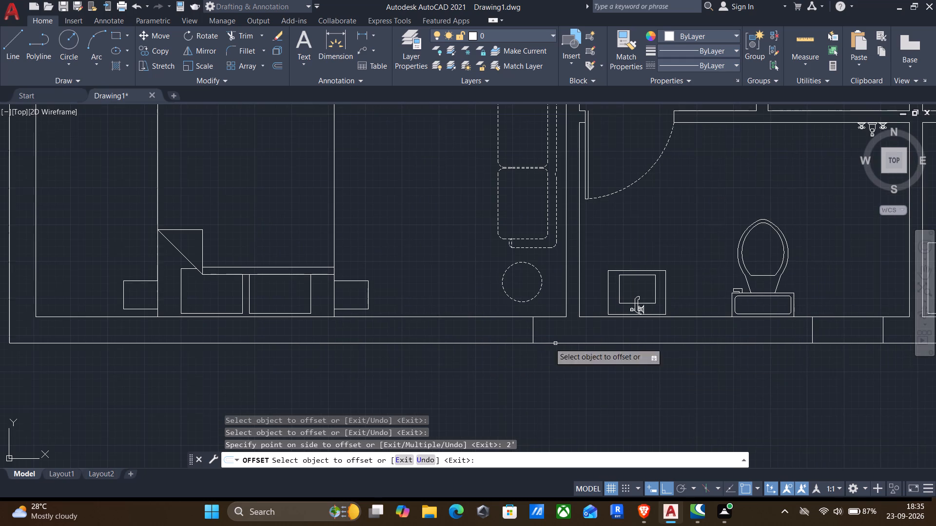
pyautogui.click(532, 329)
pyautogui.press('4')
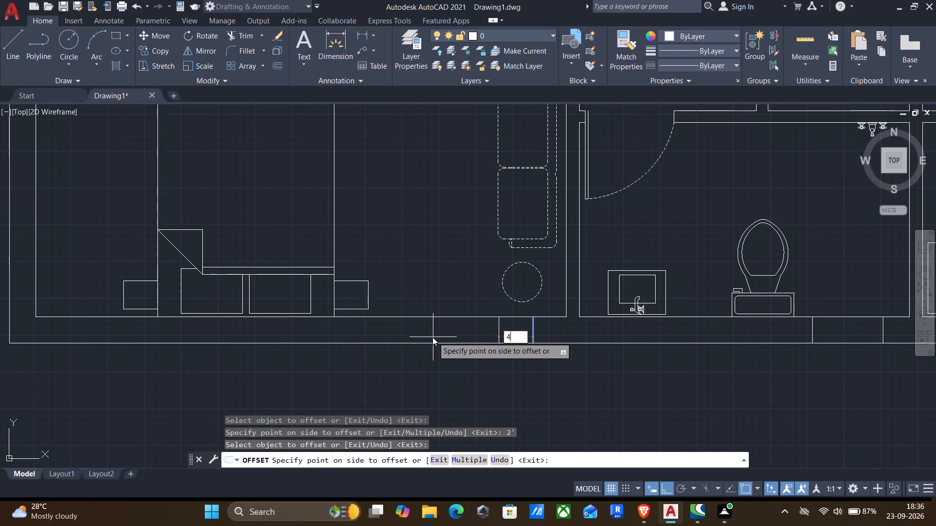
pyautogui.press("'")
pyautogui.press('Return')
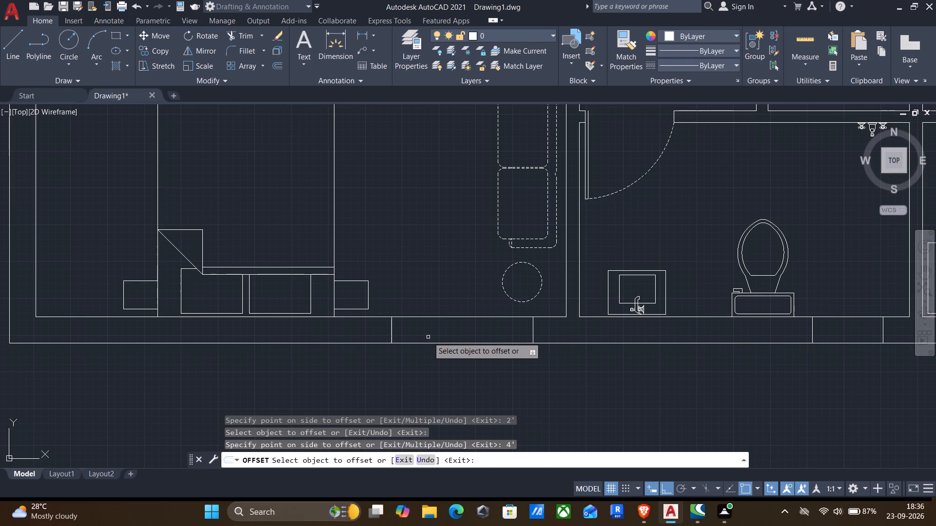
pyautogui.scroll(-2, 428, 337)
pyautogui.moveTo(418, 292); pyautogui.dragTo(444, 338, button='middle')
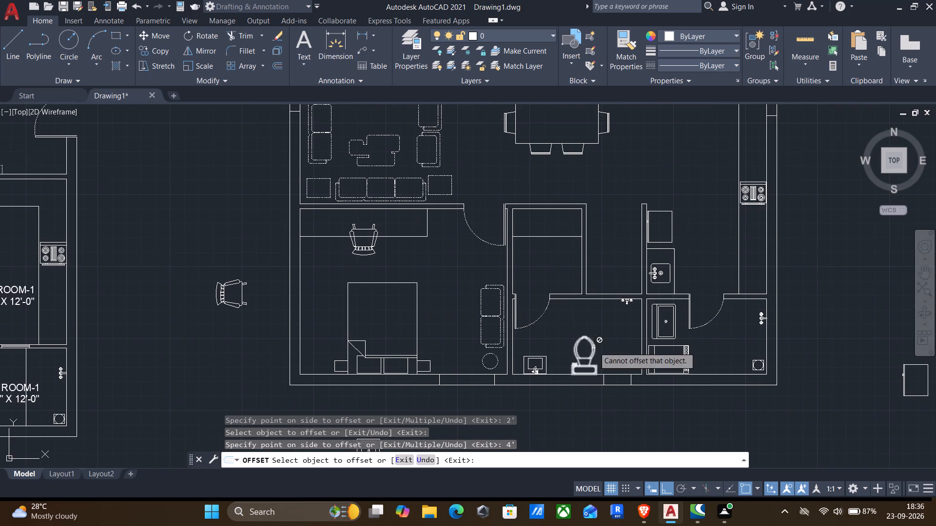
# Offset the line in the kitchen's outer east wall 4' to the south to mark the opening's other side.
pyautogui.moveTo(594, 347); pyautogui.dragTo(360, 310, button='middle')
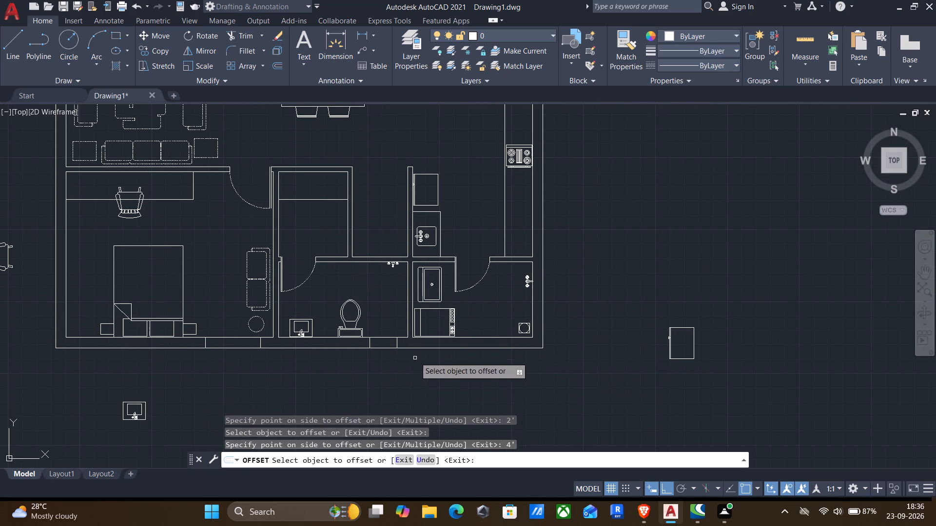
pyautogui.moveTo(472, 262); pyautogui.dragTo(449, 413, button='middle')
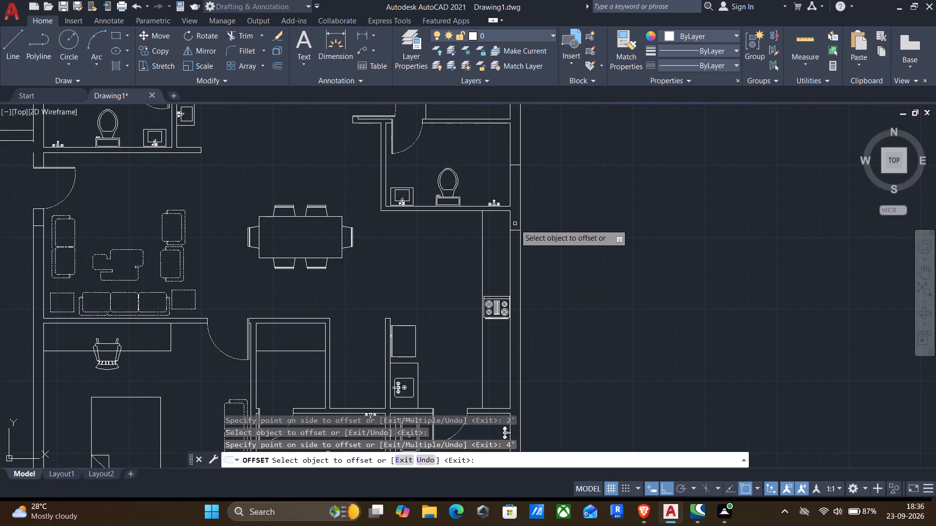
pyautogui.click(513, 230)
pyautogui.write("4'")
pyautogui.press('Return')
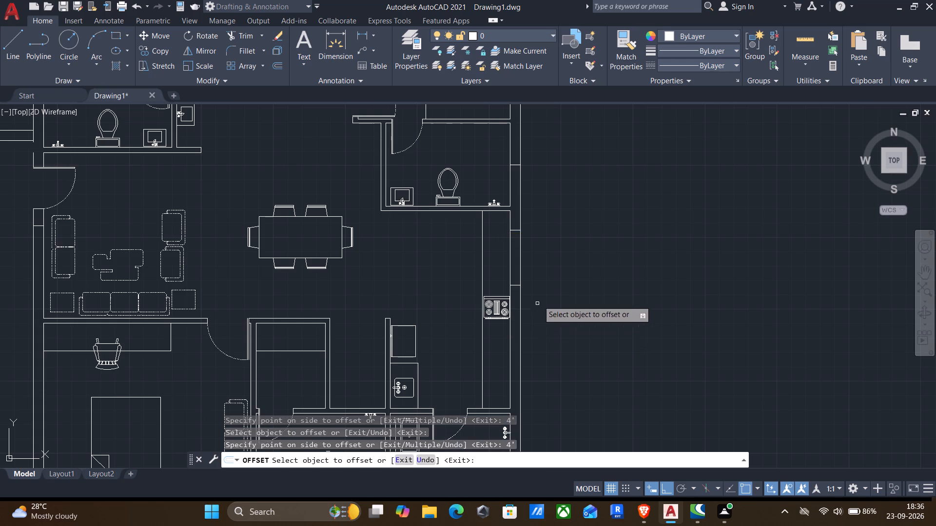
# Offset the line in the eastern bathroom's outer east wall 1' to the north and 1' to the south.
pyautogui.moveTo(543, 289); pyautogui.dragTo(507, 429, button='middle')
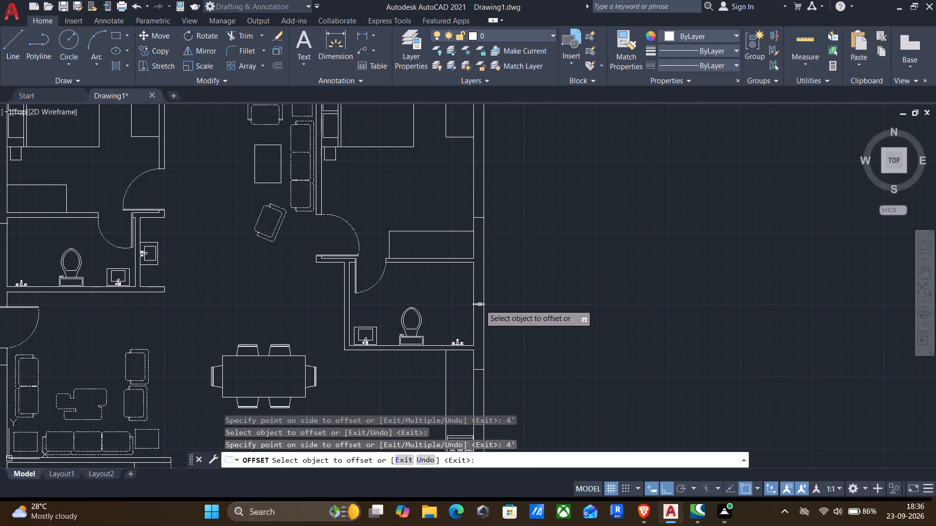
pyautogui.click(480, 304)
pyautogui.press('1')
pyautogui.press("'")
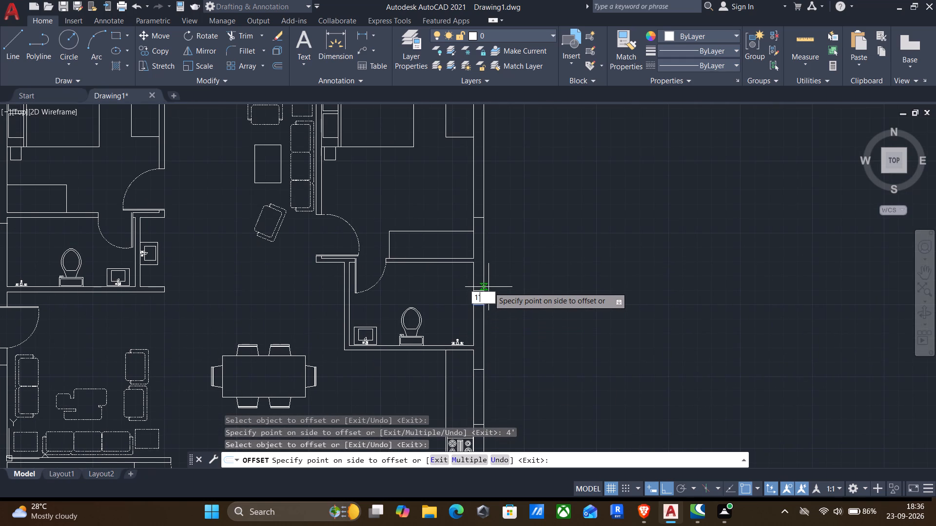
pyautogui.press('Return')
pyautogui.click(480, 305)
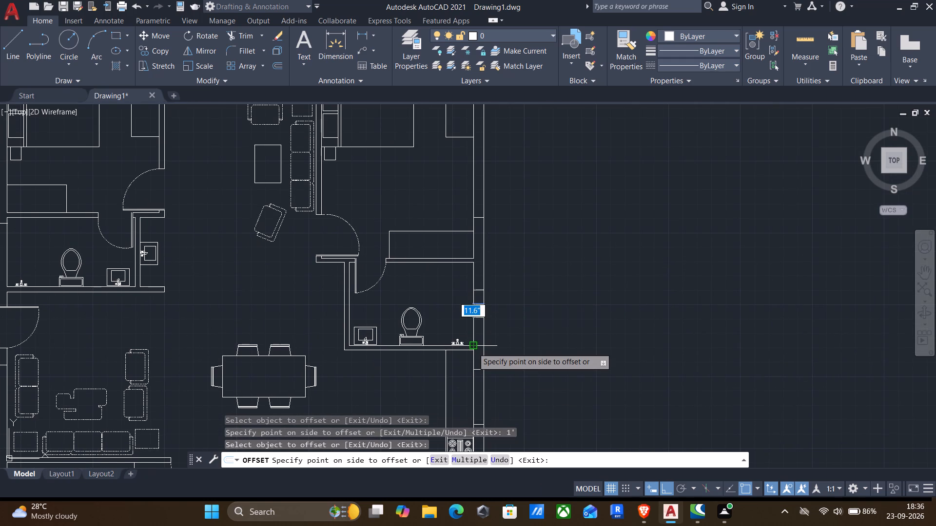
pyautogui.write("1'")
pyautogui.press('Return')
# Offset the line in the northeast bedroom's outer east wall 4' to the north to mark the opening's other side.
pyautogui.moveTo(506, 299); pyautogui.dragTo(492, 458, button='middle')
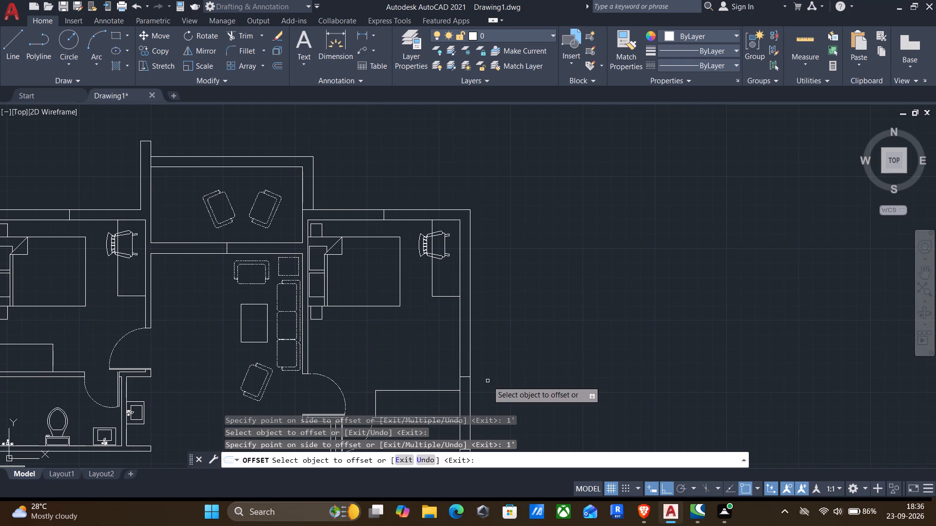
pyautogui.click(467, 378)
pyautogui.press('4')
pyautogui.press("'")
pyautogui.press('Return')
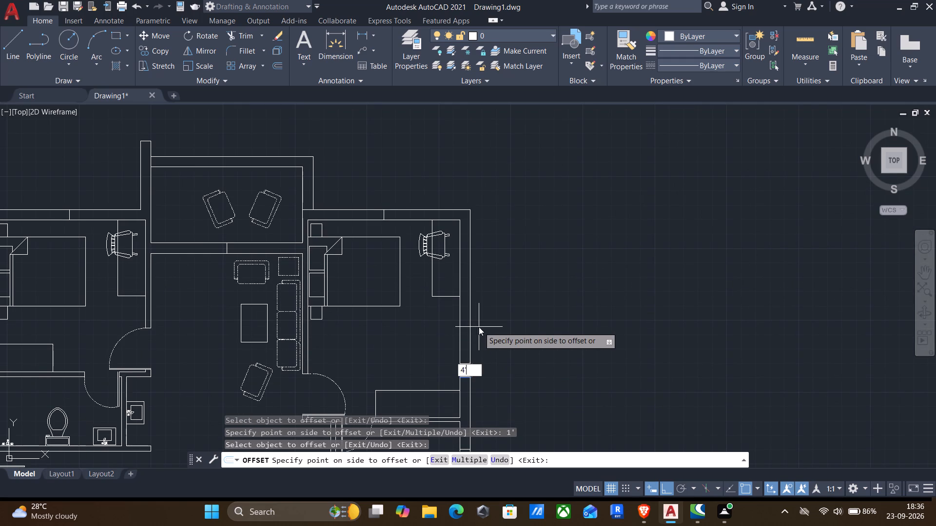
# Offset the line in the northeast bedroom's outer north wall 2' to the west and 2' to the east.
pyautogui.click(383, 217)
pyautogui.press('2')
pyautogui.press("'")
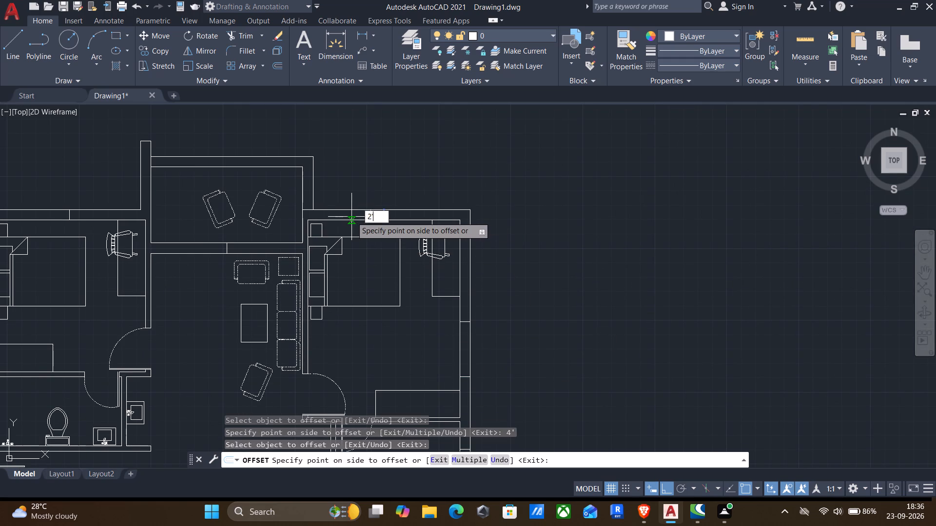
pyautogui.press('Return')
pyautogui.click(383, 216)
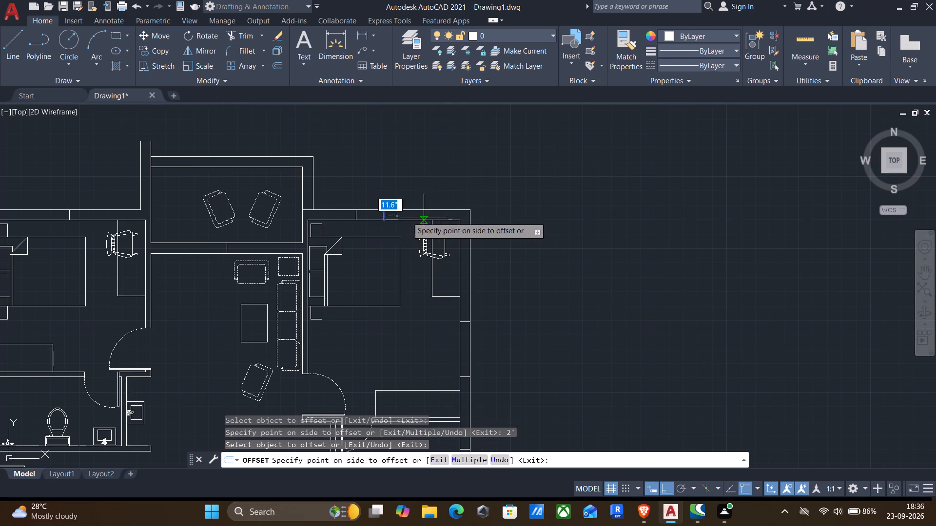
pyautogui.press('2')
pyautogui.press("'")
pyautogui.press('Return')
# Offset the line in the northwest bedroom's outer north wall 2' to the west and 2' to the east.
pyautogui.moveTo(419, 262); pyautogui.dragTo(570, 267, button='middle')
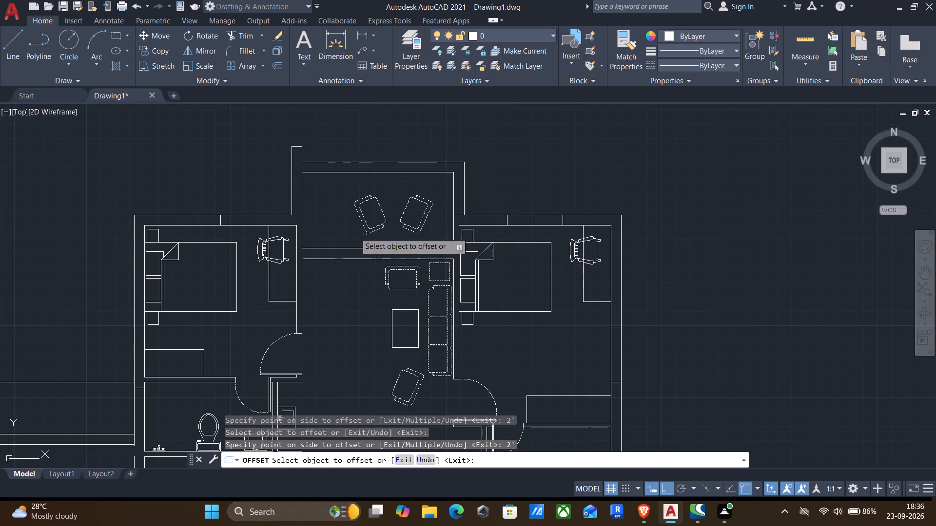
pyautogui.scroll(1, 220, 220)
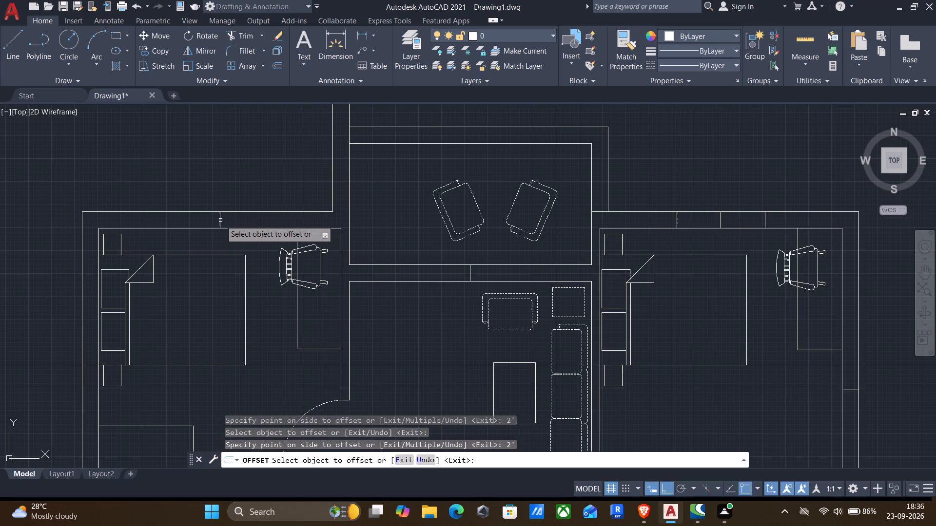
pyautogui.click(220, 220)
pyautogui.write("2'")
pyautogui.press('Return')
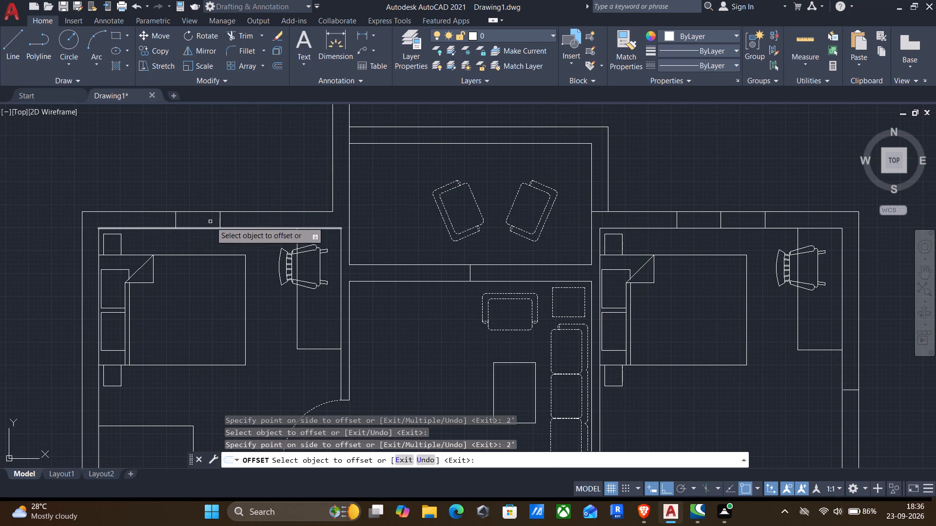
pyautogui.click(220, 223)
pyautogui.write("2'")
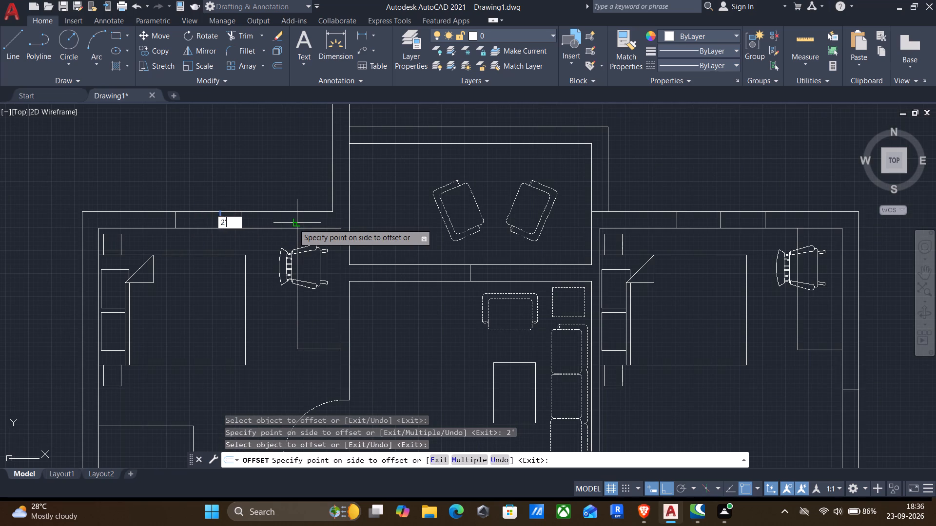
pyautogui.press('Return')
# Offset the line in the western bathroom's outer west wall 2' to the south to mark the opening's other side.
pyautogui.moveTo(268, 268); pyautogui.dragTo(339, 214, button='middle')
pyautogui.moveTo(309, 277); pyautogui.dragTo(425, 158, button='middle')
pyautogui.scroll(-1, 408, 188)
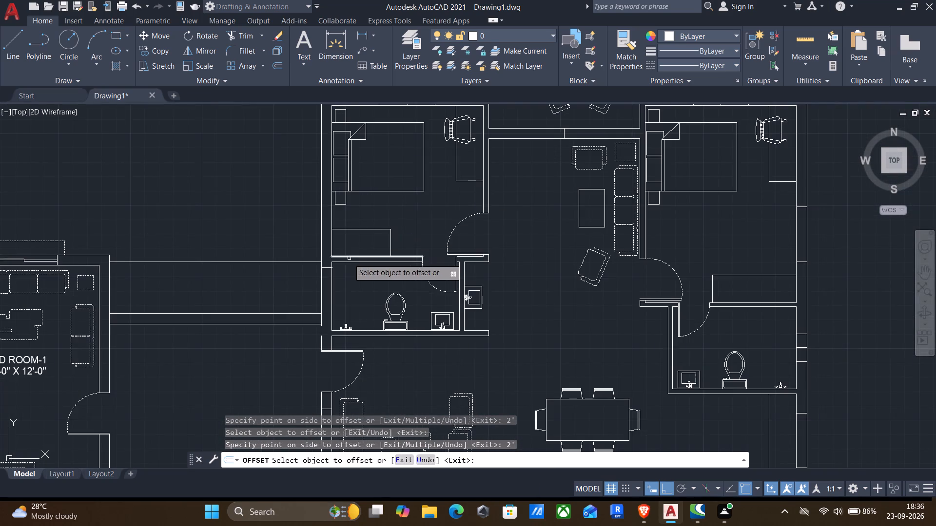
pyautogui.scroll(2, 346, 261)
pyautogui.click(300, 271)
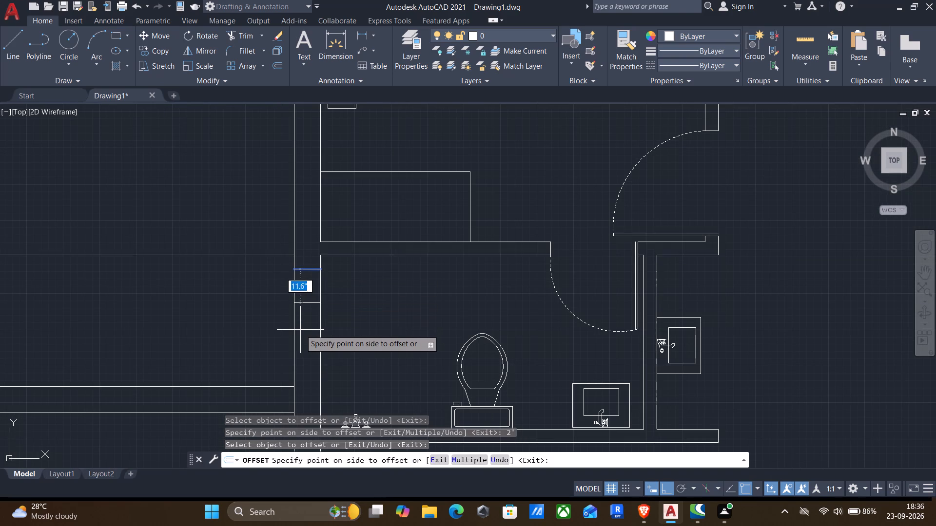
pyautogui.write("2'")
pyautogui.press('Return')
# Offset the line in the west wall beside the sofas, just south of the entrance door, 5' to the south.
pyautogui.moveTo(300, 345); pyautogui.dragTo(394, 147, button='middle')
pyautogui.scroll(-2, 396, 145)
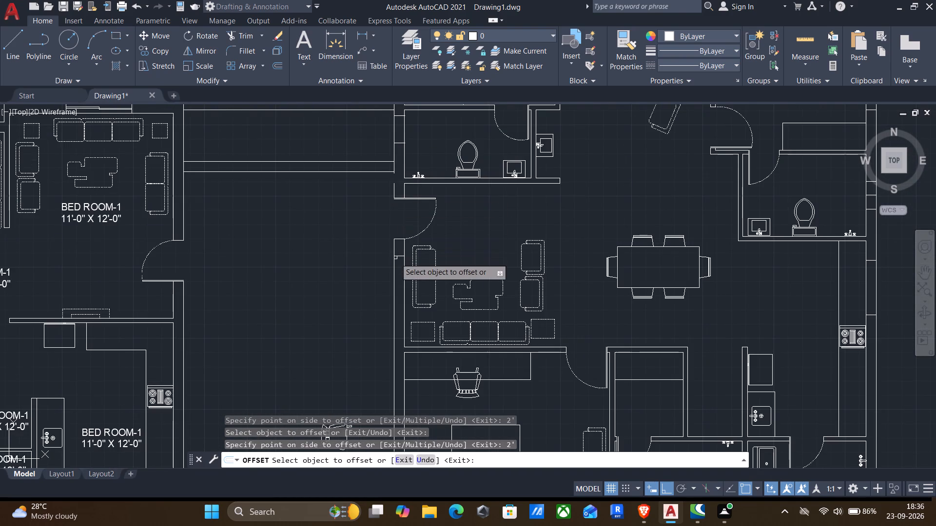
pyautogui.click(398, 256)
pyautogui.press('5')
pyautogui.press("'")
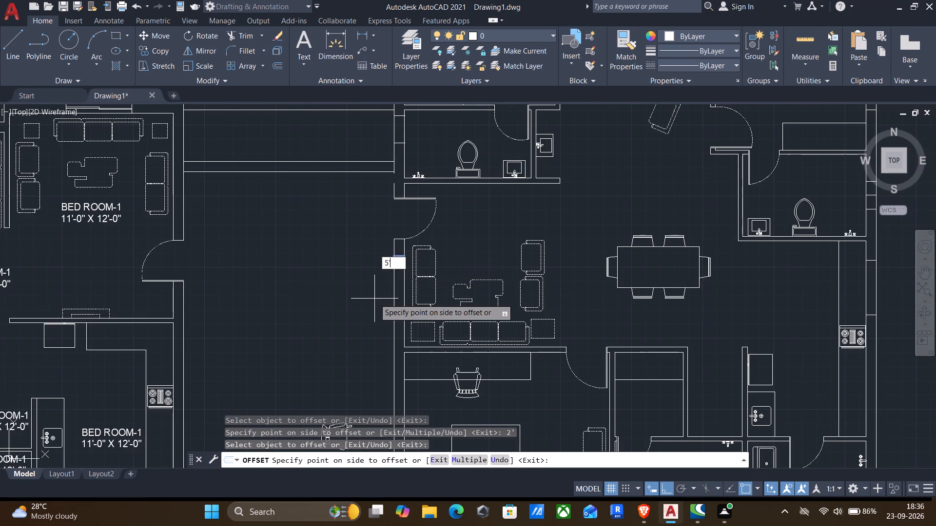
pyautogui.press('Return')
# Offset the southern line of the opening beside the sofas 2'5" to the north to divide the opening.
pyautogui.click(399, 324)
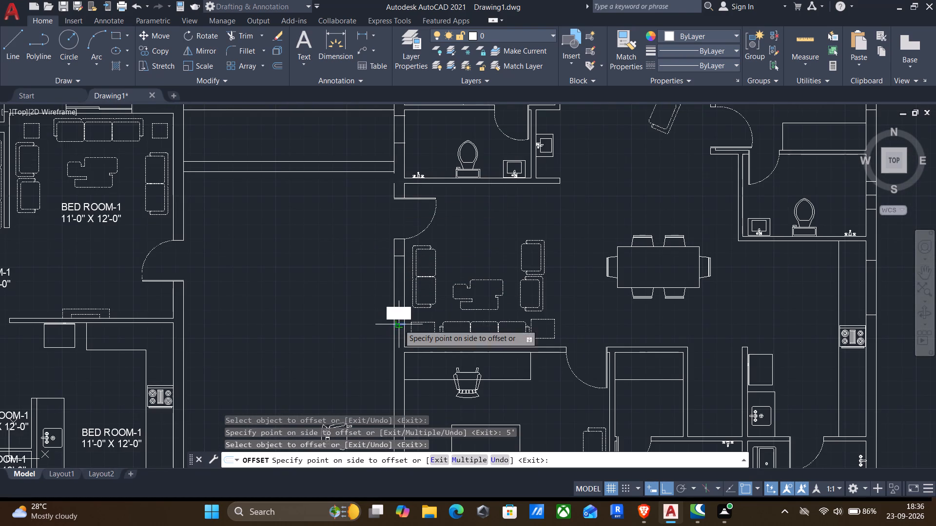
pyautogui.write('2\'5"')
pyautogui.press('Return')
pyautogui.moveTo(364, 292); pyautogui.dragTo(337, 297, button='middle')
pyautogui.scroll(-2, 331, 296)
pyautogui.moveTo(333, 300); pyautogui.dragTo(336, 274, button='middle')
pyautogui.press('Return')
# Draw a vertical line along the middle of the western bathroom's west wall between its two opening lines.
pyautogui.moveTo(342, 288); pyautogui.dragTo(356, 292, button='middle')
pyautogui.press('l')
pyautogui.press('Return')
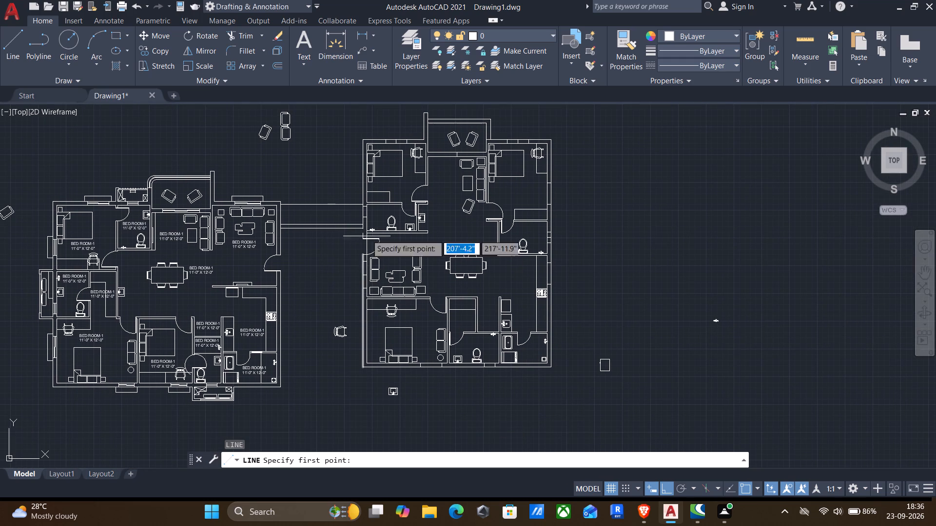
pyautogui.scroll(3, 371, 157)
pyautogui.scroll(1, 350, 344)
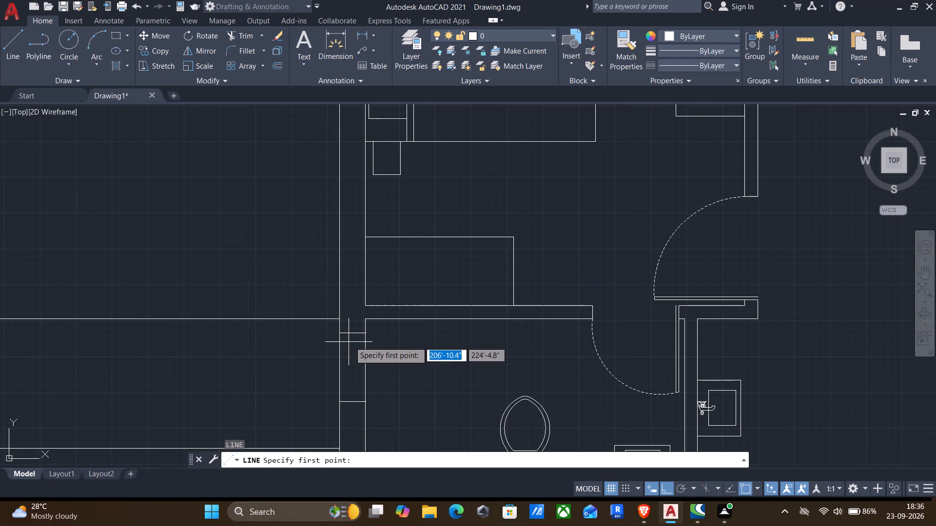
pyautogui.click(353, 336)
pyautogui.click(351, 406)
pyautogui.press('Return')
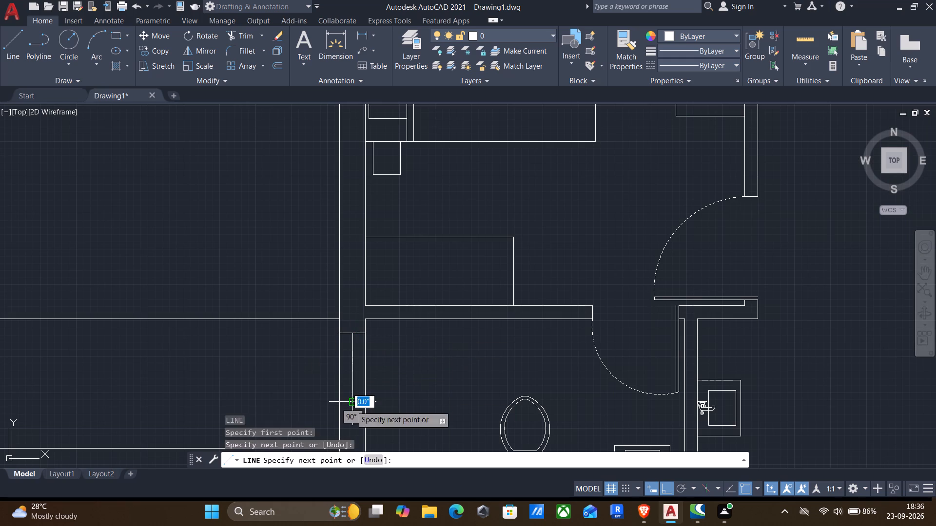
# Draw a vertical centre line in the west wall beside the sofas, from the opening's northern line to its dividing line.
pyautogui.scroll(-2, 360, 341)
pyautogui.moveTo(362, 375); pyautogui.dragTo(411, 188, button='middle')
pyautogui.scroll(2, 380, 303)
pyautogui.press('Return')
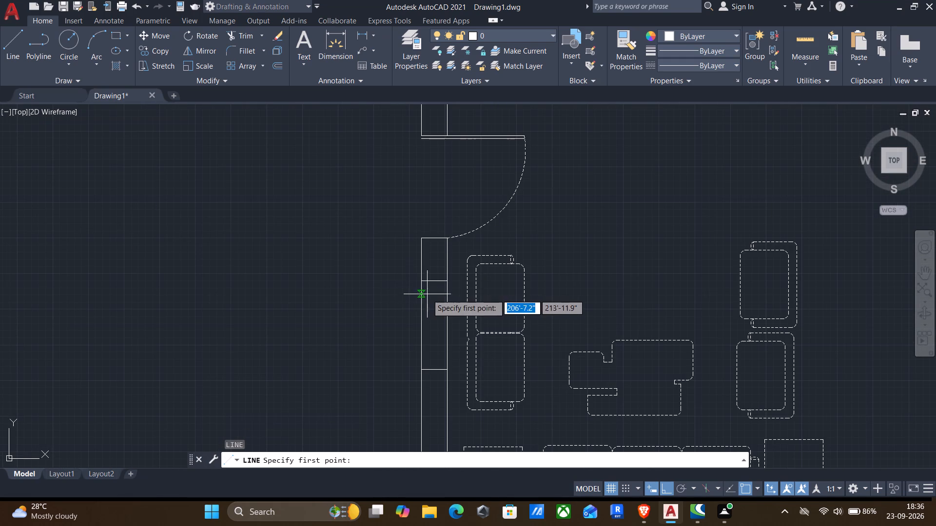
pyautogui.click(437, 282)
pyautogui.click(435, 373)
pyautogui.press('Return')
# Draw a horizontal centre line between the two opening lines in the southwest bedroom's outer south wall.
pyautogui.scroll(-2, 419, 325)
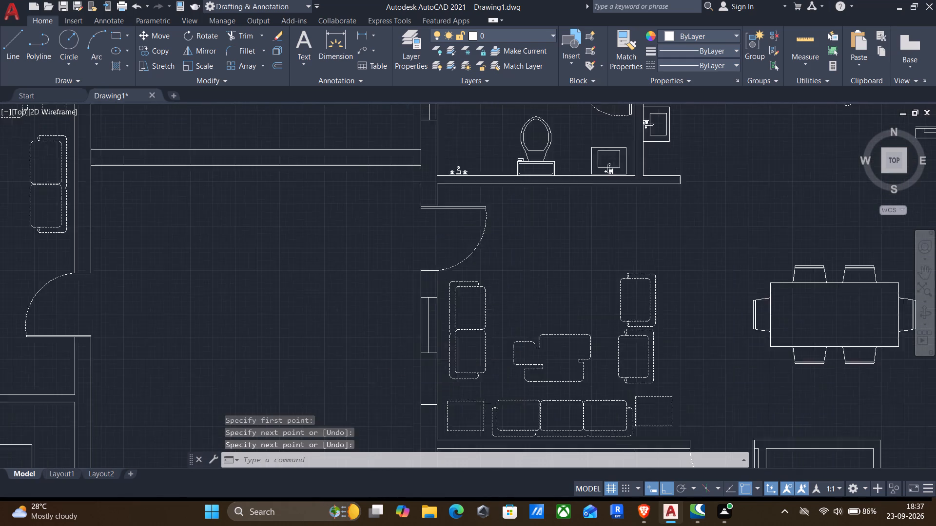
pyautogui.moveTo(407, 289); pyautogui.dragTo(291, 222, button='middle')
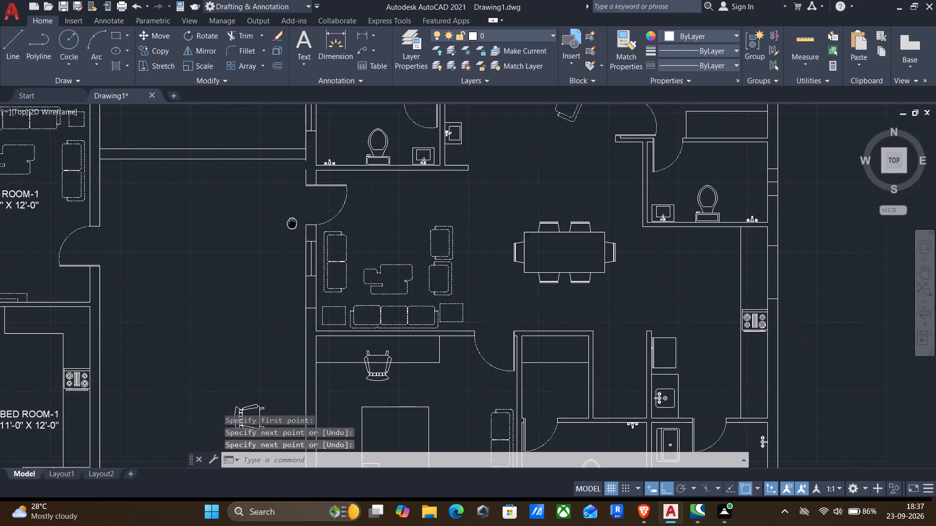
pyautogui.moveTo(291, 222); pyautogui.dragTo(289, 219, button='middle')
pyautogui.moveTo(299, 256); pyautogui.dragTo(336, 399, button='middle')
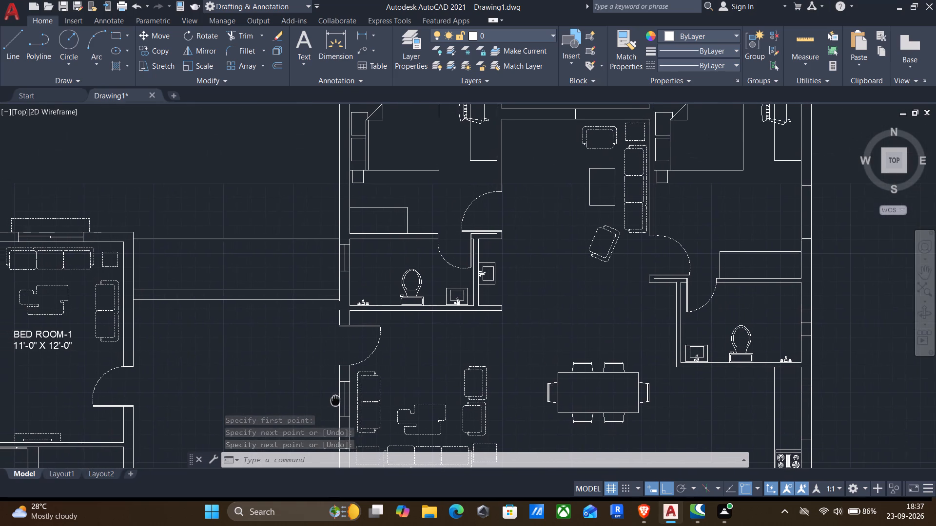
pyautogui.moveTo(336, 399); pyautogui.dragTo(358, 366, button='middle')
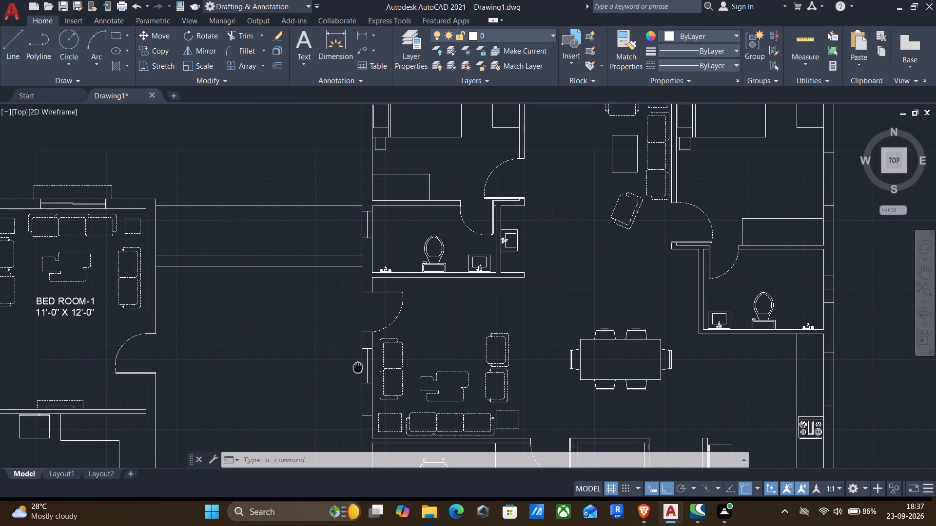
pyautogui.moveTo(358, 366); pyautogui.dragTo(357, 289, button='middle')
pyautogui.moveTo(369, 318); pyautogui.dragTo(330, 231, button='middle')
pyautogui.moveTo(305, 347); pyautogui.dragTo(285, 236, button='middle')
pyautogui.scroll(2, 470, 384)
pyautogui.press('Return')
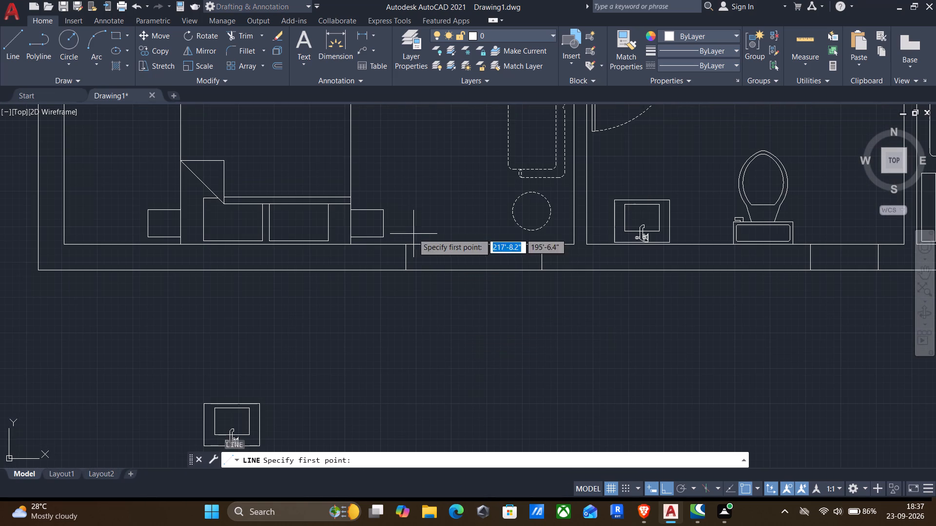
pyautogui.click(404, 257)
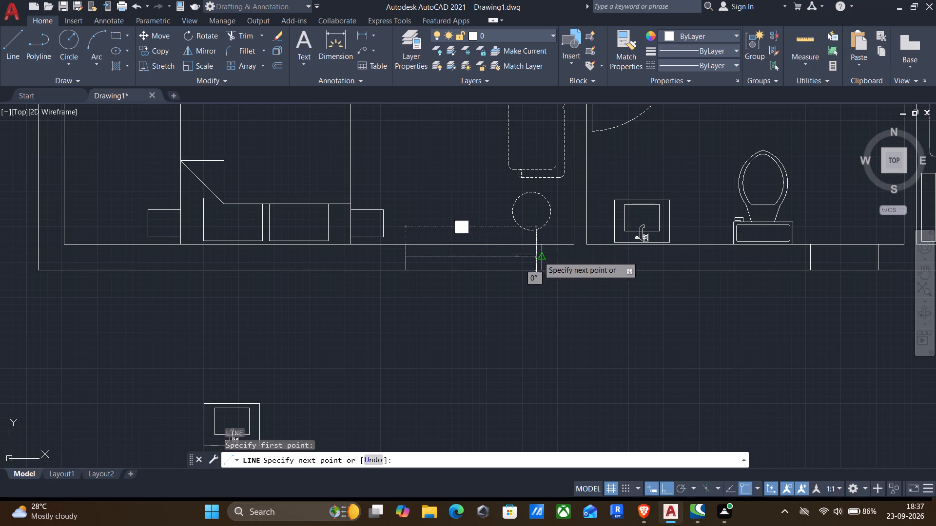
pyautogui.click(542, 259)
pyautogui.press('Return')
# Draw a horizontal centre line between the two opening lines in the southern bathroom's outer south wall.
pyautogui.moveTo(579, 283); pyautogui.dragTo(210, 331, button='middle')
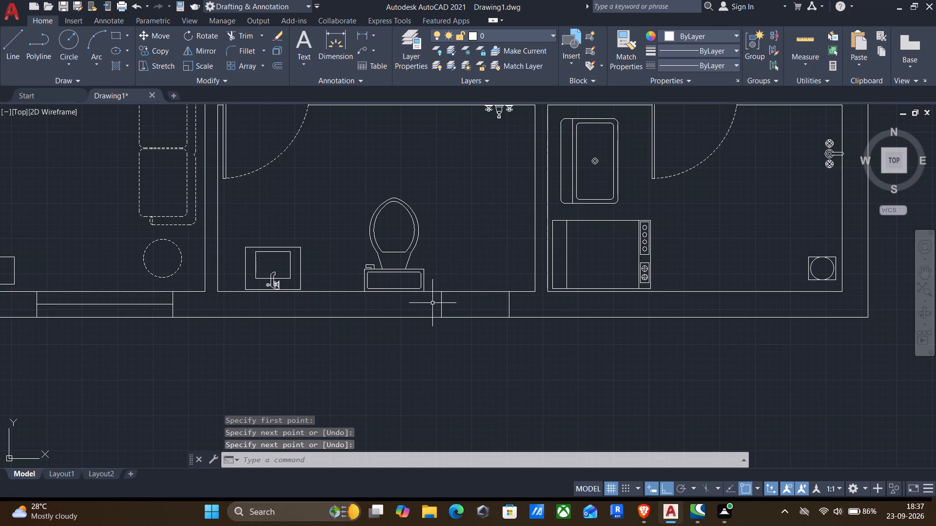
pyautogui.press('Return')
pyautogui.click(440, 304)
pyautogui.click(511, 309)
pyautogui.press('Return')
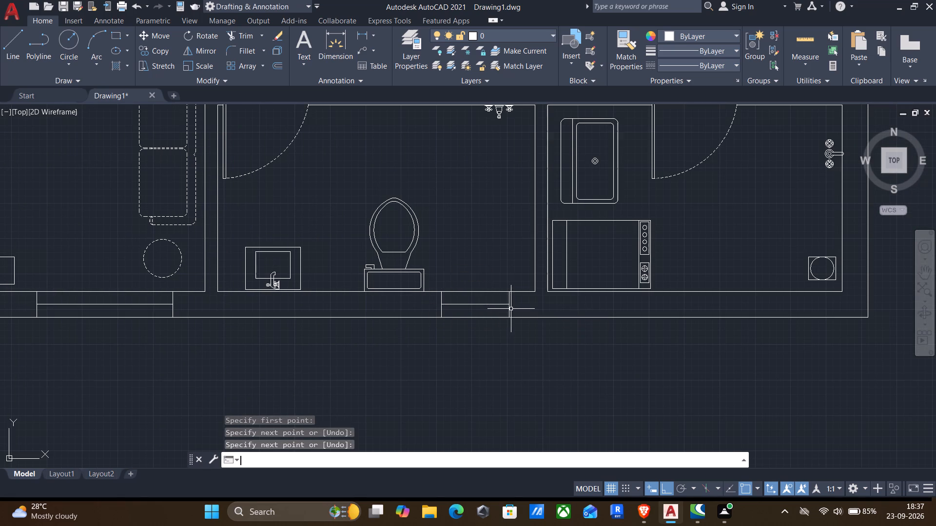
# Draw a vertical centre line between the two opening lines in the kitchen's outer east wall, beside the stove.
pyautogui.scroll(-2, 519, 313)
pyautogui.moveTo(554, 308); pyautogui.dragTo(491, 394, button='middle')
pyautogui.moveTo(600, 250); pyautogui.dragTo(552, 366, button='middle')
pyautogui.press('Return')
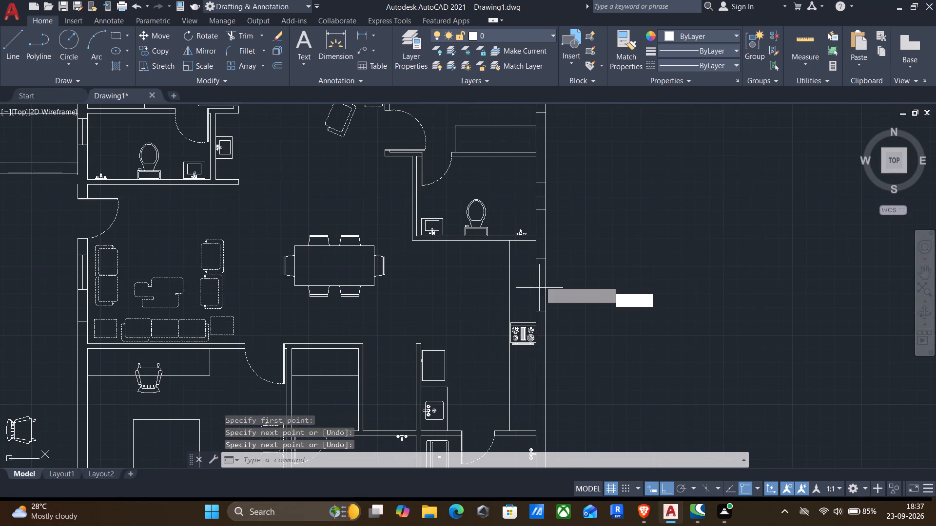
pyautogui.click(542, 257)
pyautogui.scroll(2, 543, 321)
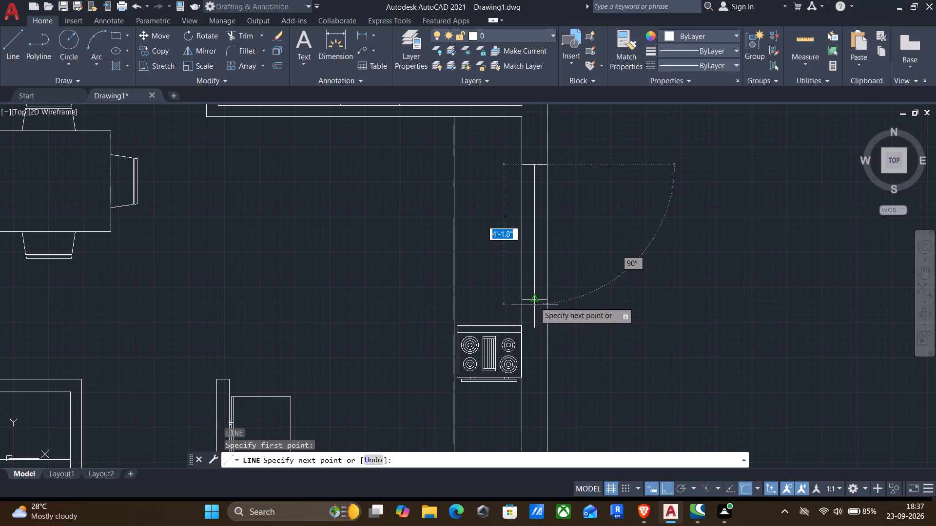
pyautogui.click(535, 301)
pyautogui.press('Return')
# Draw a vertical centre line between the outermost opening lines in the eastern bathroom's outer east wall.
pyautogui.moveTo(543, 266); pyautogui.dragTo(532, 469, button='middle')
pyautogui.press('Return')
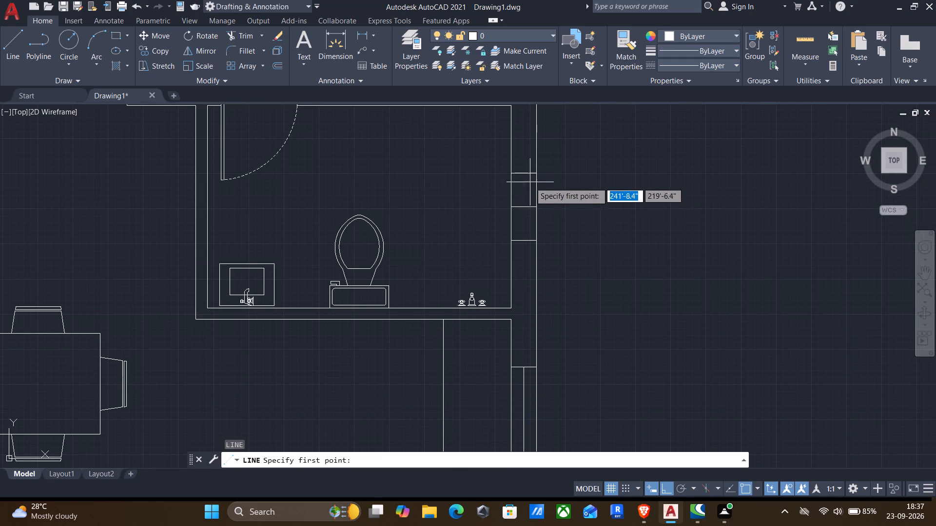
pyautogui.click(523, 177)
pyautogui.click(524, 240)
pyautogui.press('Return')
pyautogui.scroll(-1, 521, 232)
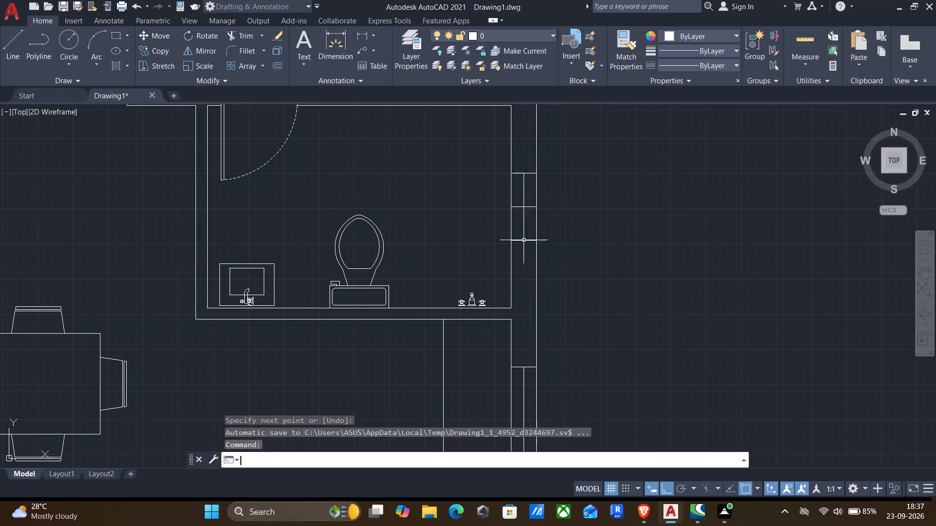
# Draw a vertical centre line between the two opening lines in the northeast bedroom's outer east wall.
pyautogui.scroll(-1, 521, 232)
pyautogui.moveTo(518, 211); pyautogui.dragTo(525, 384, button='middle')
pyautogui.press('Return')
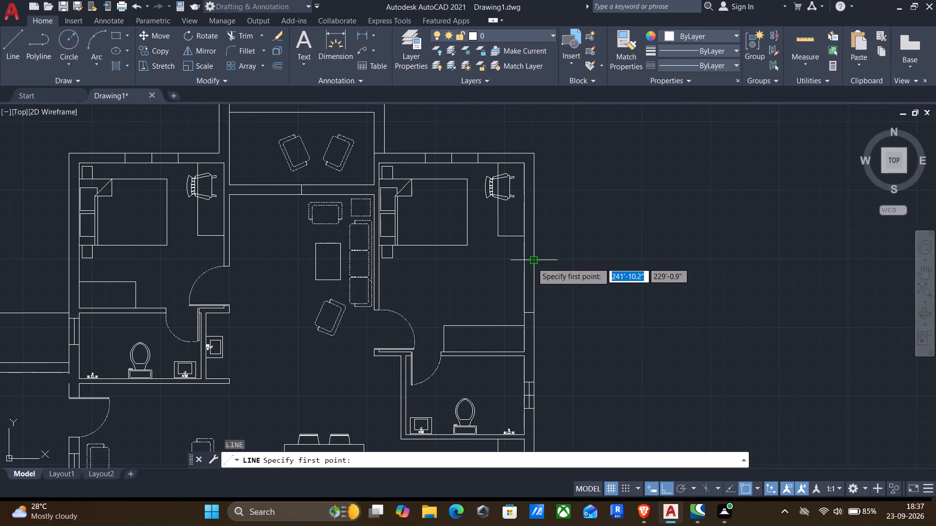
pyautogui.click(528, 261)
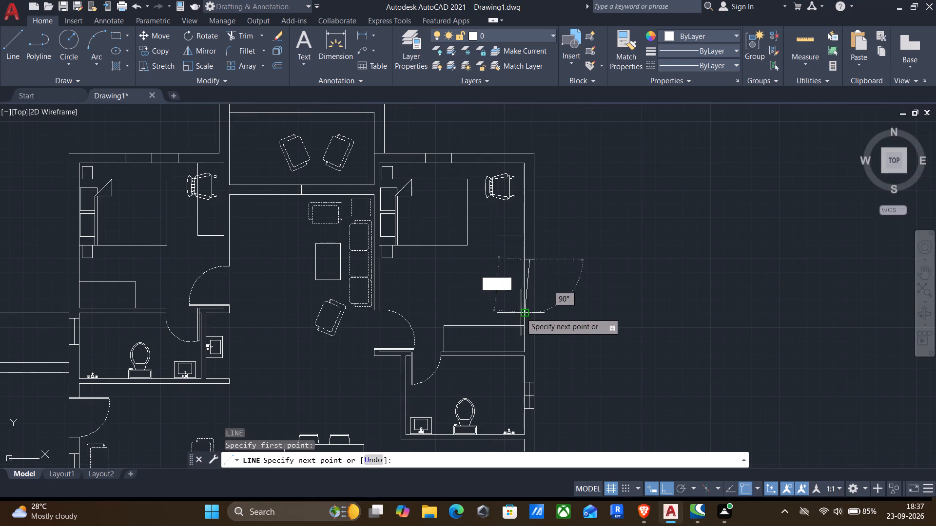
pyautogui.scroll(3, 526, 309)
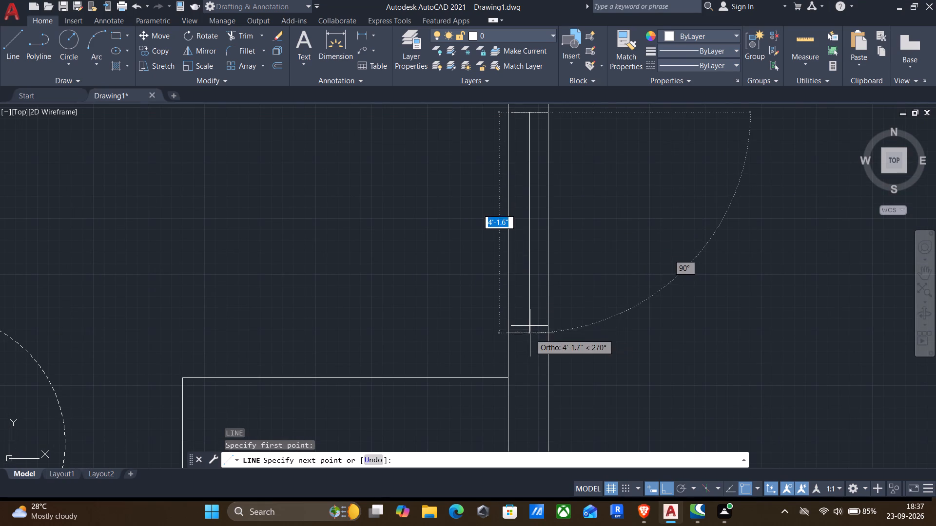
pyautogui.click(530, 323)
pyautogui.press('Return')
# Draw a horizontal centre line between the outermost opening lines in the northeast bedroom's outer north wall.
pyautogui.scroll(-3, 467, 286)
pyautogui.moveTo(456, 265); pyautogui.dragTo(592, 388, button='middle')
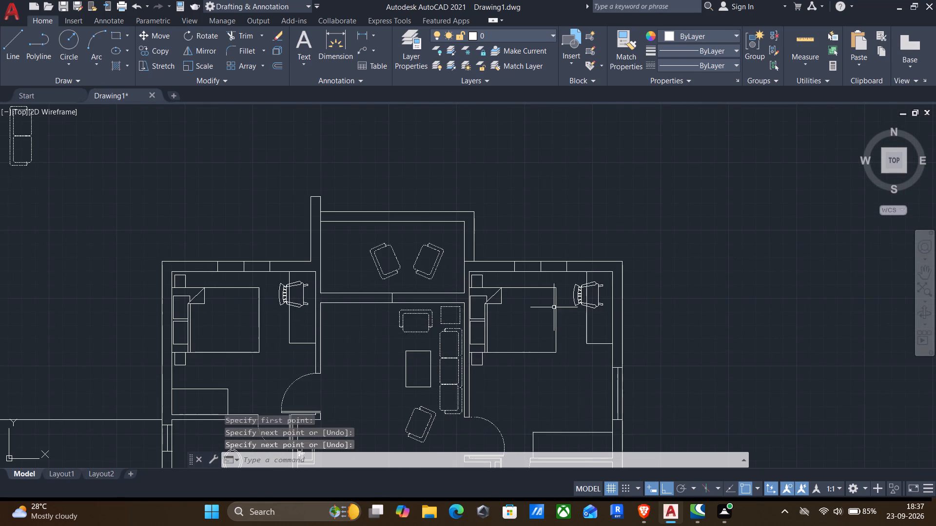
pyautogui.scroll(3, 529, 276)
pyautogui.press('Return')
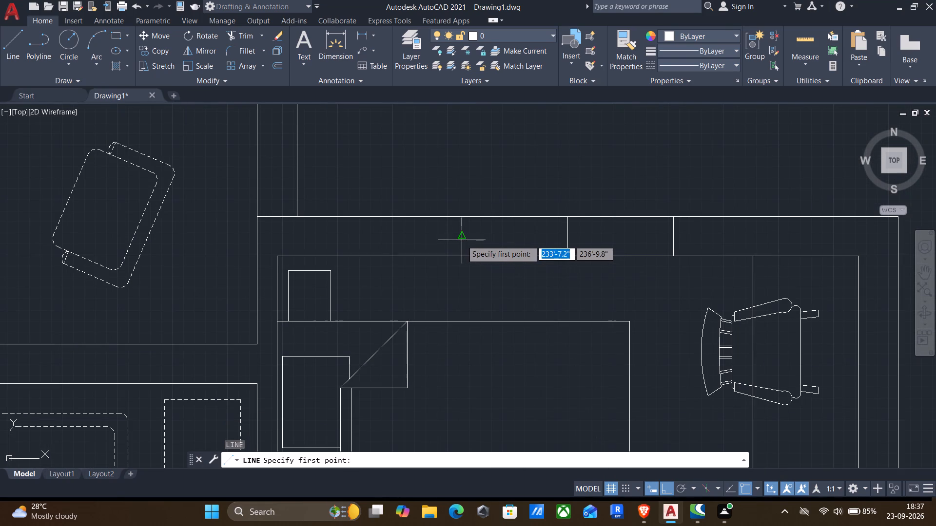
pyautogui.click(462, 240)
pyautogui.click(674, 241)
pyautogui.press('Return')
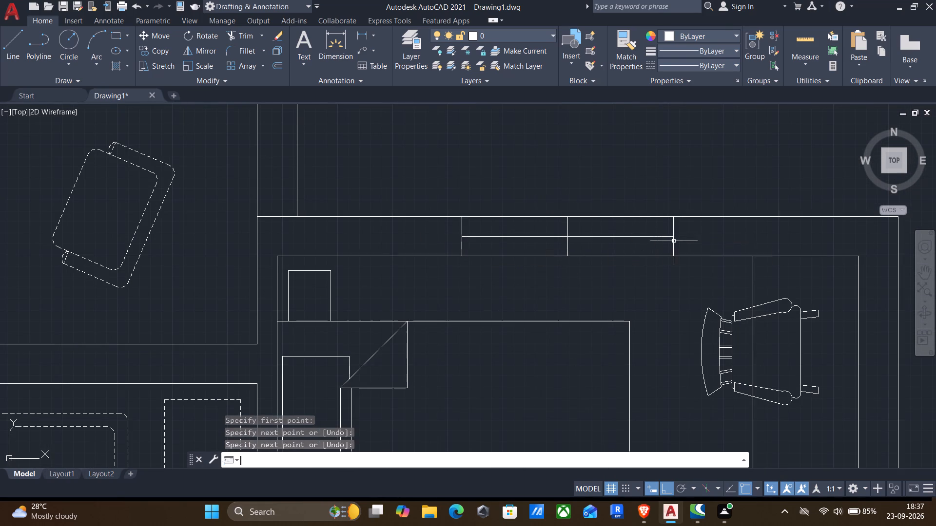
# Draw a horizontal centre line between the outermost opening lines in the northwest bedroom's outer north wall.
pyautogui.scroll(-2, 629, 292)
pyautogui.moveTo(614, 310); pyautogui.dragTo(745, 295, button='middle')
pyautogui.scroll(2, 267, 261)
pyautogui.press('Return')
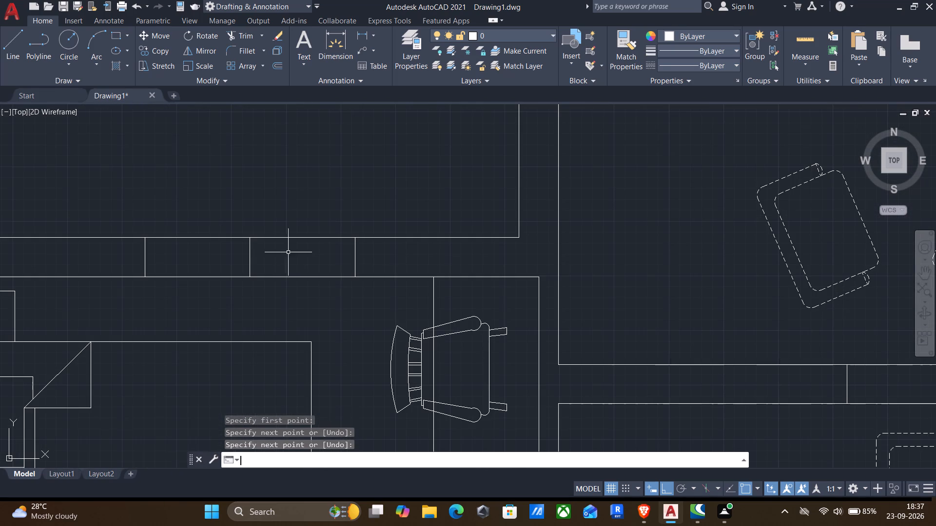
pyautogui.click(353, 257)
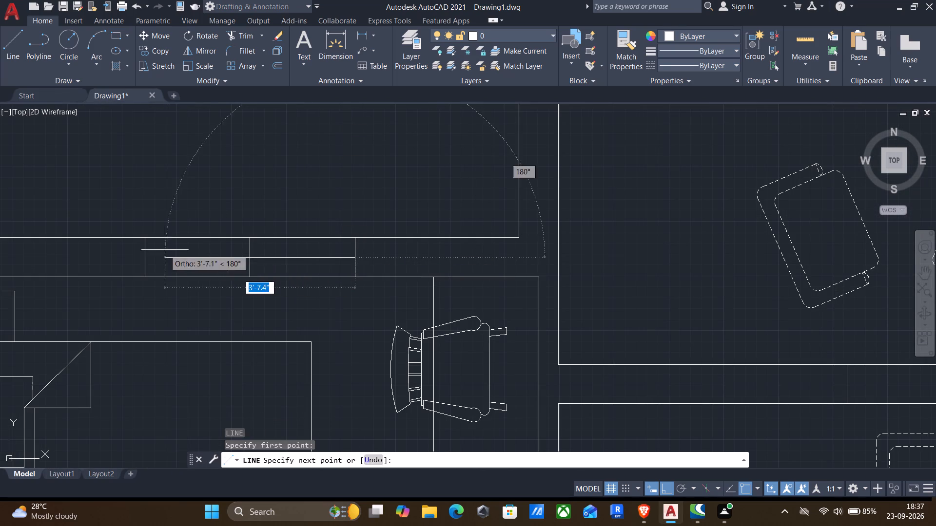
pyautogui.click(144, 260)
pyautogui.press('Return')
# Examine the window openings along the second floor plan's outer west and south walls for missing centre lines.
pyautogui.scroll(-2, 176, 299)
pyautogui.moveTo(184, 308); pyautogui.dragTo(328, 231, button='middle')
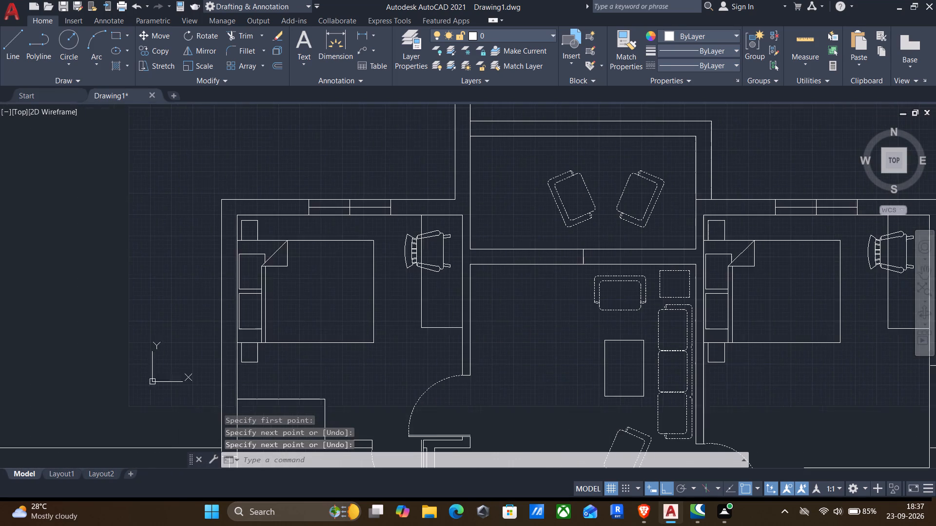
pyautogui.moveTo(268, 344); pyautogui.dragTo(294, 278, button='middle')
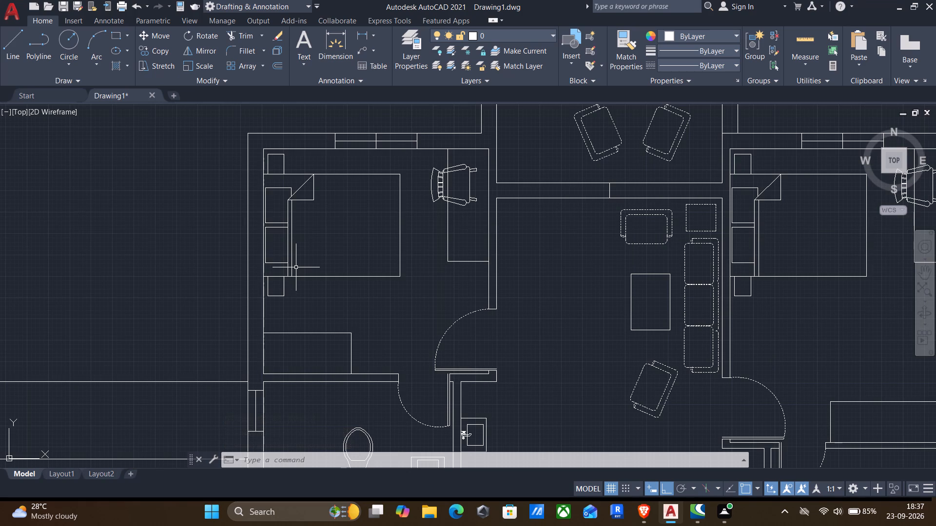
pyautogui.scroll(-1, 240, 285)
pyautogui.moveTo(244, 285); pyautogui.dragTo(244, 282, button='middle')
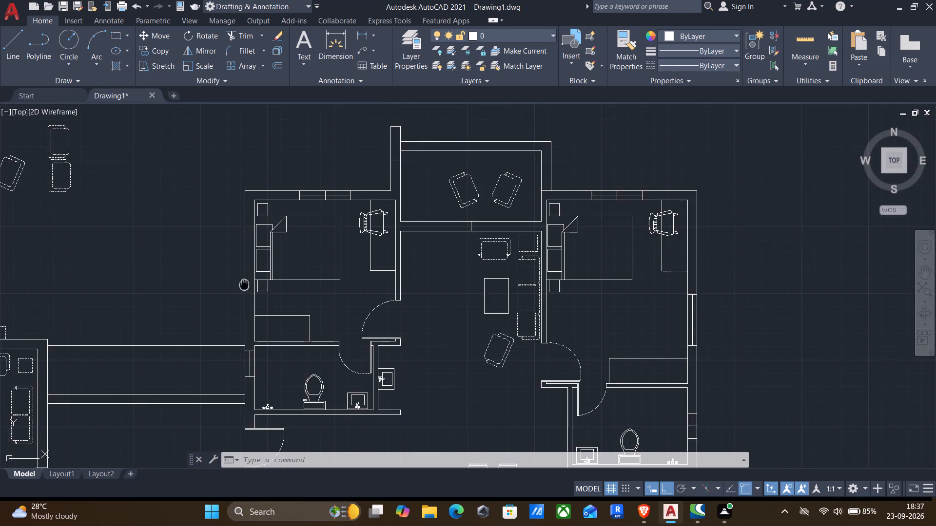
pyautogui.moveTo(244, 282); pyautogui.dragTo(241, 244, button='middle')
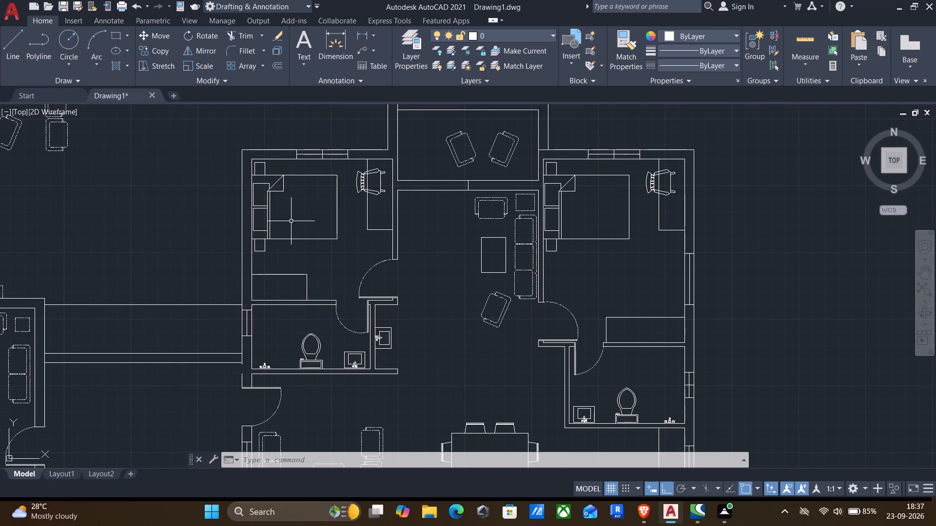
pyautogui.moveTo(244, 280); pyautogui.dragTo(245, 246, button='middle')
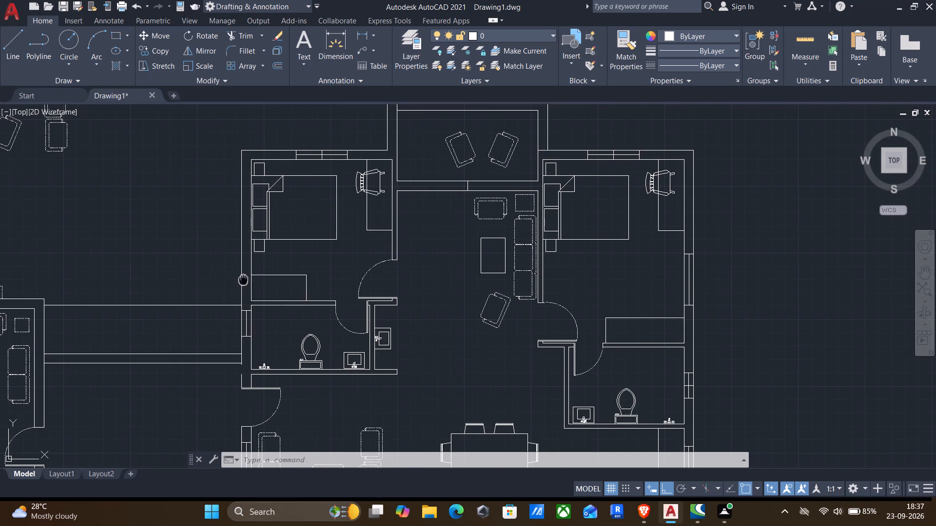
pyautogui.moveTo(245, 246); pyautogui.dragTo(243, 176, button='middle')
pyautogui.moveTo(184, 304); pyautogui.dragTo(211, 214, button='middle')
pyautogui.moveTo(262, 284); pyautogui.dragTo(264, 342, button='middle')
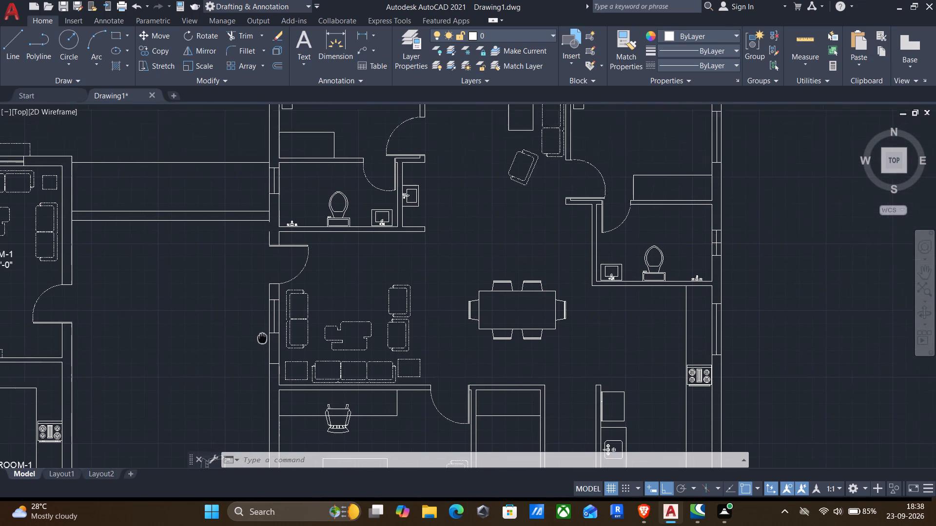
pyautogui.moveTo(264, 342); pyautogui.dragTo(283, 290, button='middle')
pyautogui.moveTo(286, 307); pyautogui.dragTo(285, 262, button='middle')
pyautogui.scroll(-1, 285, 263)
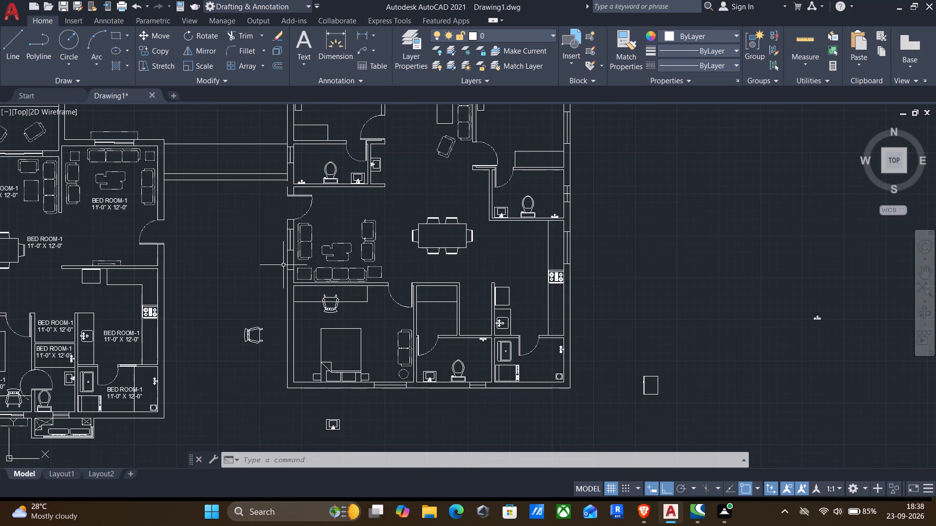
pyautogui.moveTo(284, 272); pyautogui.dragTo(318, 372, button='middle')
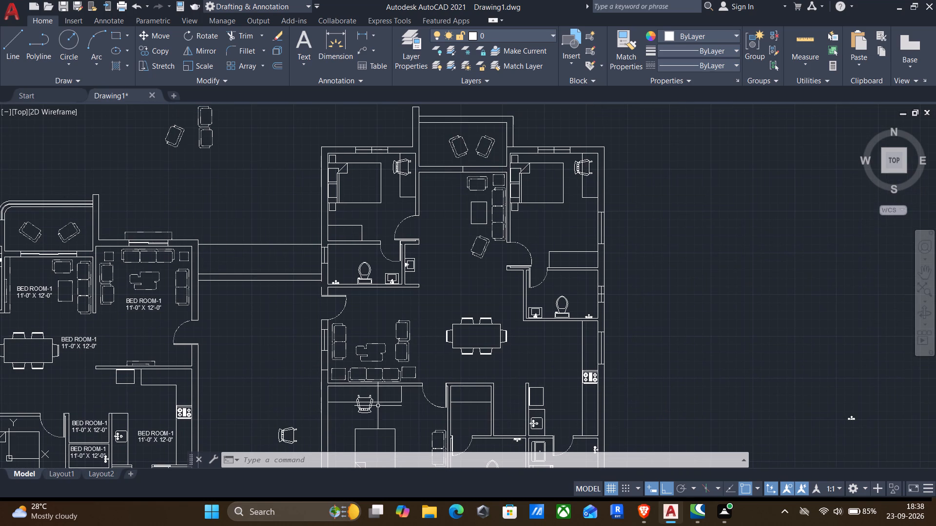
# Draw a vertical centre line from the middle to the southernmost opening line in the living room's outer west wall.
pyautogui.press('l')
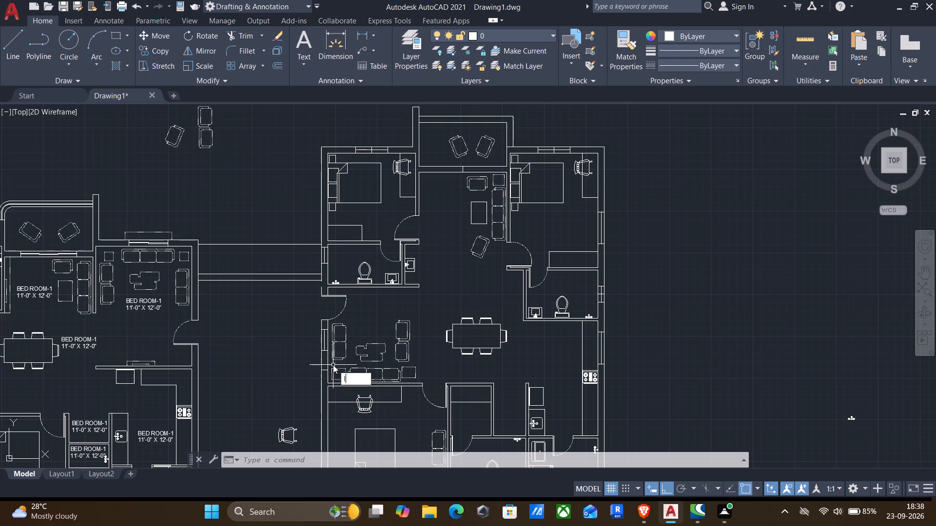
pyautogui.press('Return')
pyautogui.scroll(2, 333, 365)
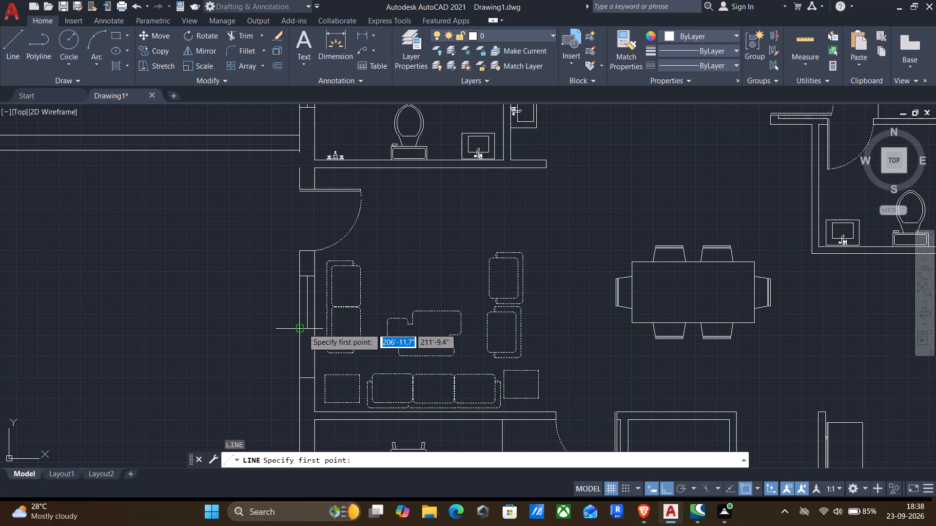
pyautogui.click(308, 328)
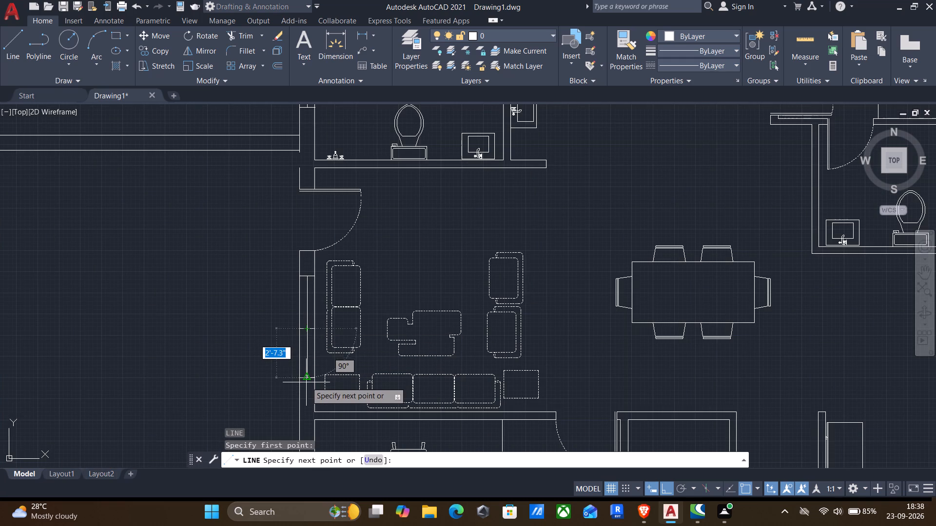
pyautogui.click(308, 377)
pyautogui.press('Return')
# Join the two vertical centre line segments in the living room's west window into one line.
pyautogui.scroll(2, 311, 363)
pyautogui.click(311, 362)
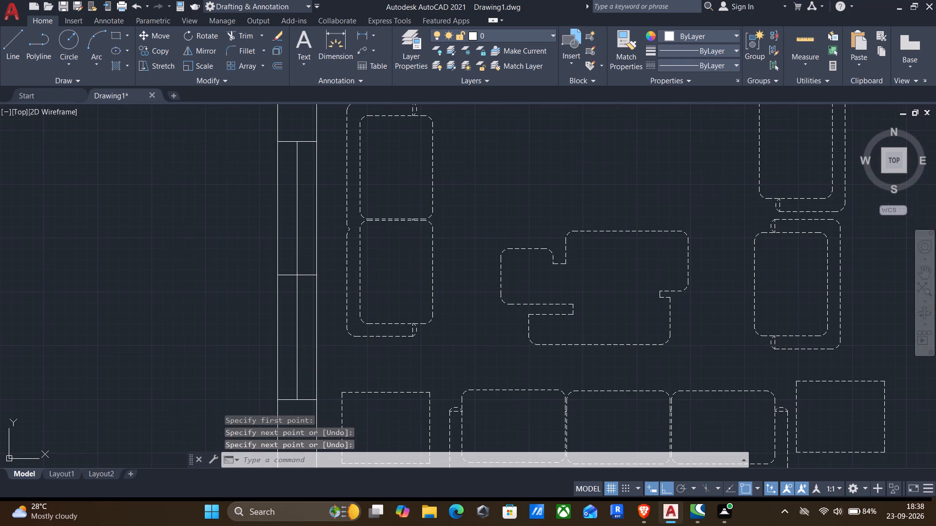
pyautogui.click(288, 355)
pyautogui.click(303, 241)
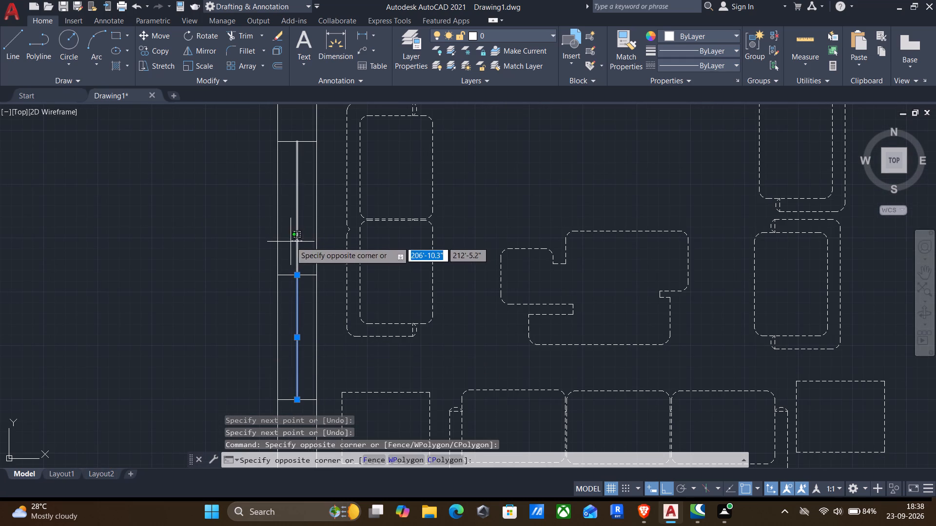
pyautogui.click(291, 242)
pyautogui.press('j')
pyautogui.press('Return')
# Examine the window openings around all outer walls of the second floor plan for missing lines.
pyautogui.scroll(-2, 221, 395)
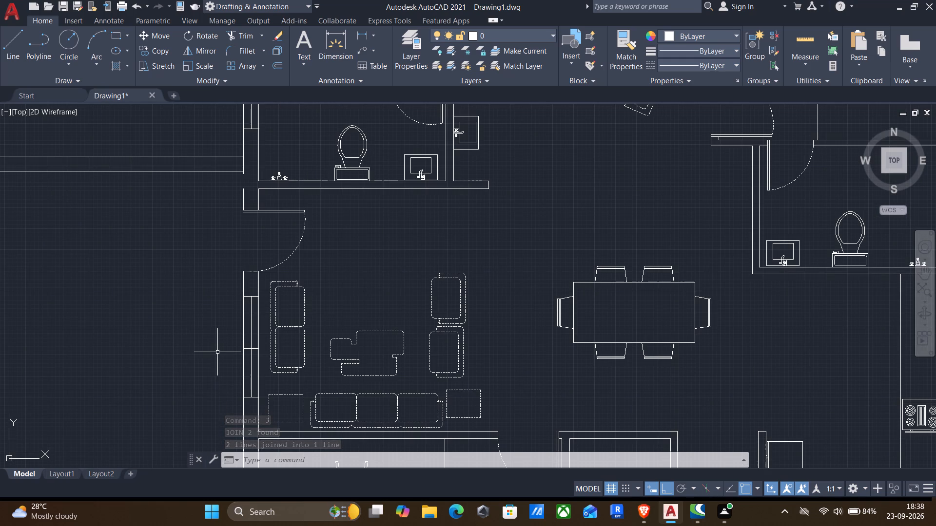
pyautogui.scroll(-2, 231, 313)
pyautogui.moveTo(309, 346); pyautogui.dragTo(312, 316, button='middle')
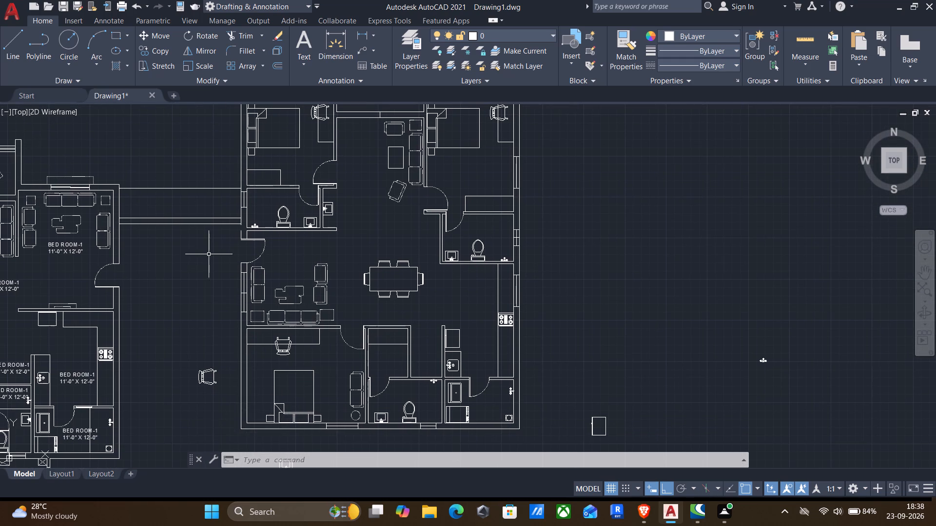
pyautogui.moveTo(214, 251); pyautogui.dragTo(230, 303, button='middle')
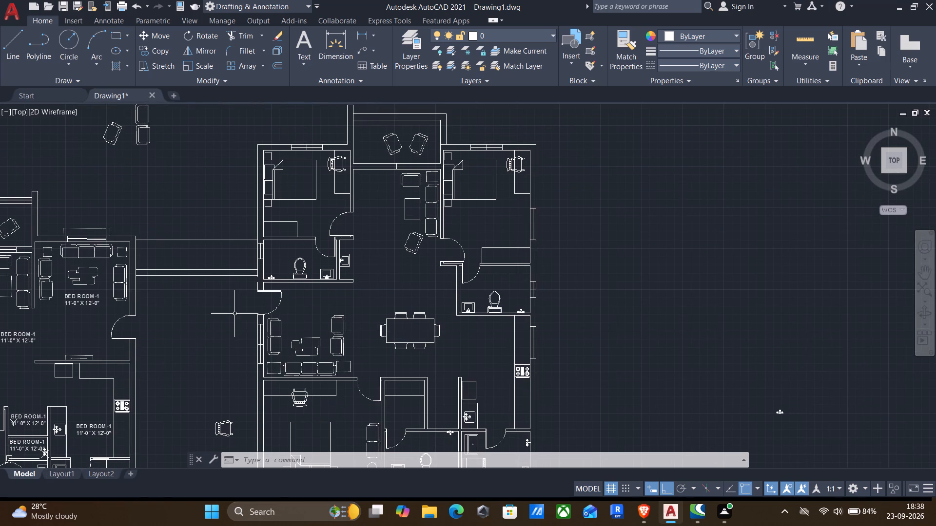
pyautogui.moveTo(286, 306); pyautogui.dragTo(292, 172, button='middle')
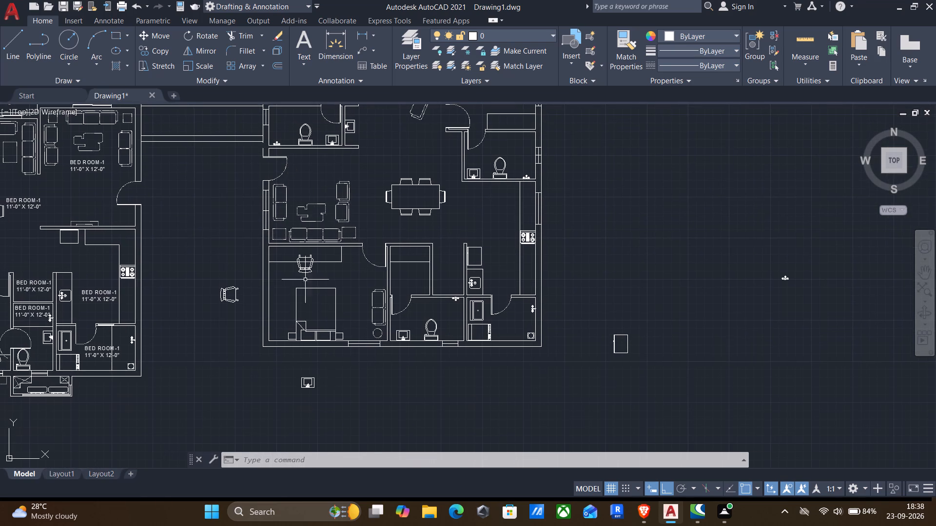
pyautogui.moveTo(331, 366); pyautogui.dragTo(305, 369, button='middle')
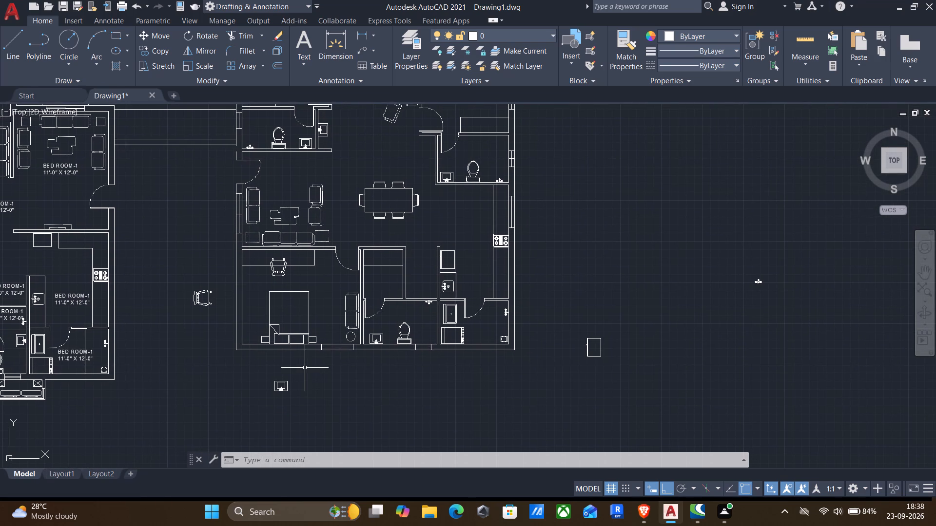
pyautogui.moveTo(556, 225); pyautogui.dragTo(558, 312, button='middle')
pyautogui.moveTo(546, 212); pyautogui.dragTo(546, 219, button='middle')
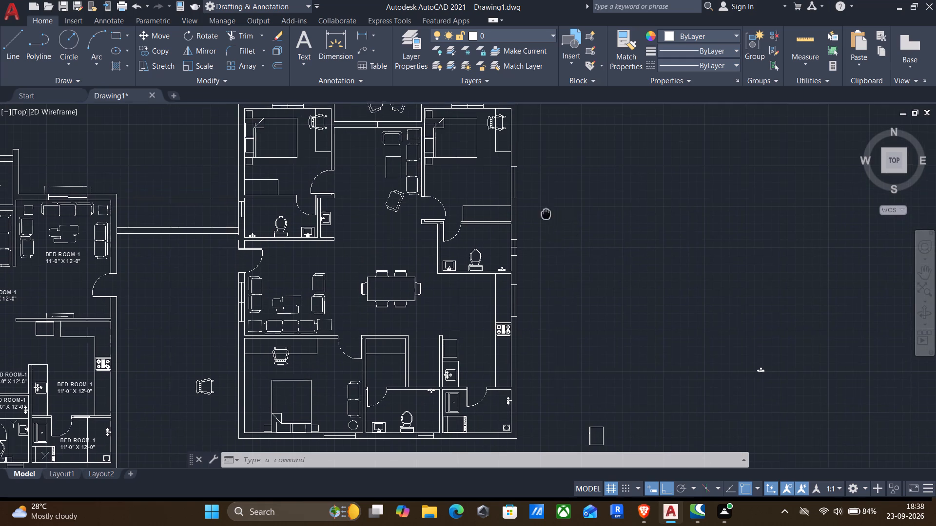
pyautogui.moveTo(546, 219); pyautogui.dragTo(573, 312, button='middle')
pyautogui.moveTo(526, 322); pyautogui.dragTo(524, 260, button='middle')
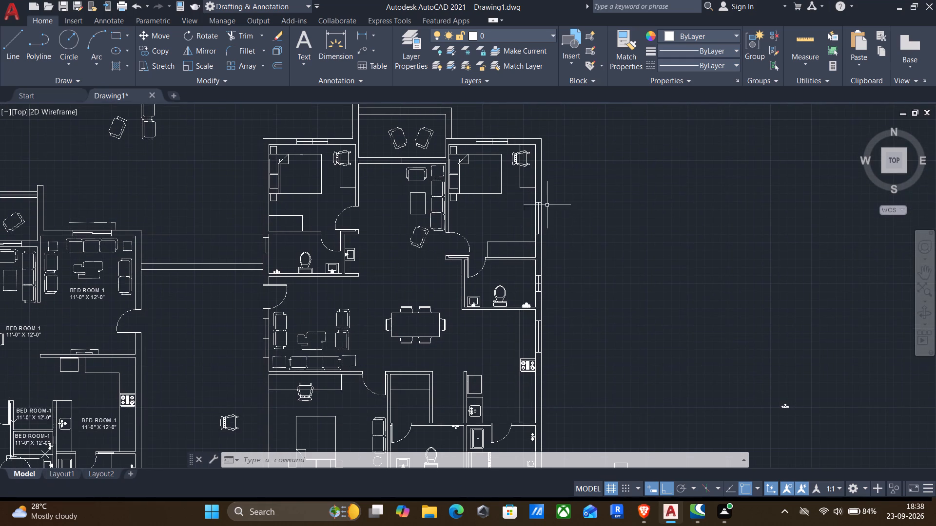
pyautogui.scroll(3, 546, 201)
pyautogui.scroll(-2, 508, 285)
pyautogui.moveTo(466, 373); pyautogui.dragTo(564, 172, button='middle')
pyautogui.moveTo(529, 304); pyautogui.dragTo(578, 167, button='middle')
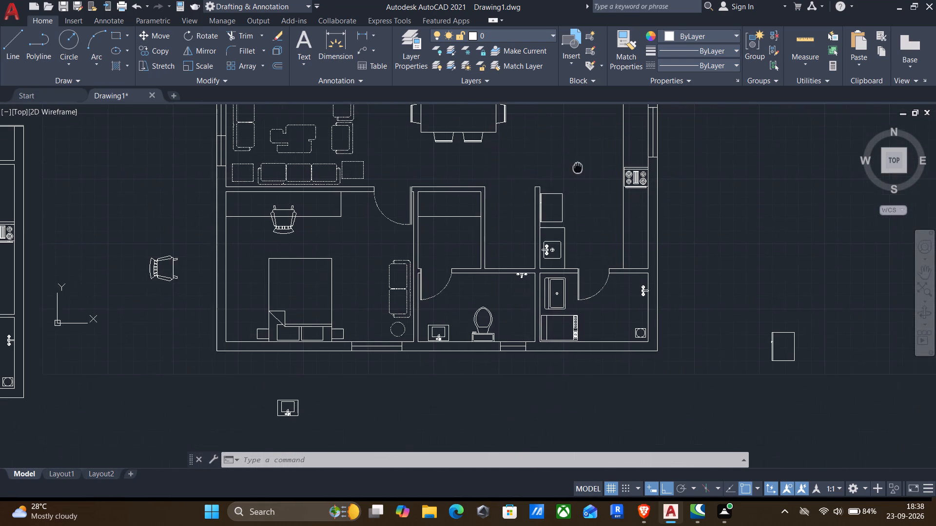
pyautogui.moveTo(578, 167); pyautogui.dragTo(578, 166, button='middle')
# Draw a vertical dividing line across the middle of the window in the southwest bedroom's outer south wall, extending past the outer face.
pyautogui.moveTo(425, 352); pyautogui.dragTo(489, 367, button='middle')
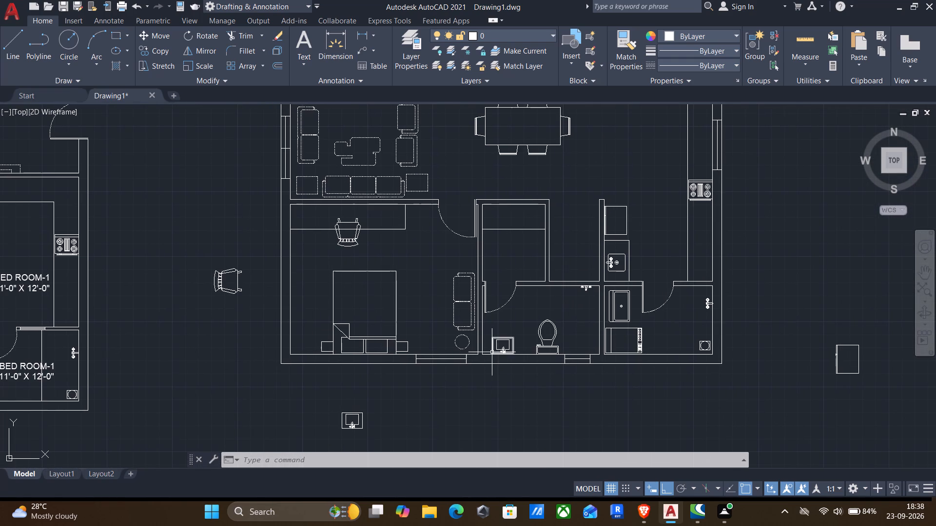
pyautogui.scroll(2, 416, 372)
pyautogui.press('l')
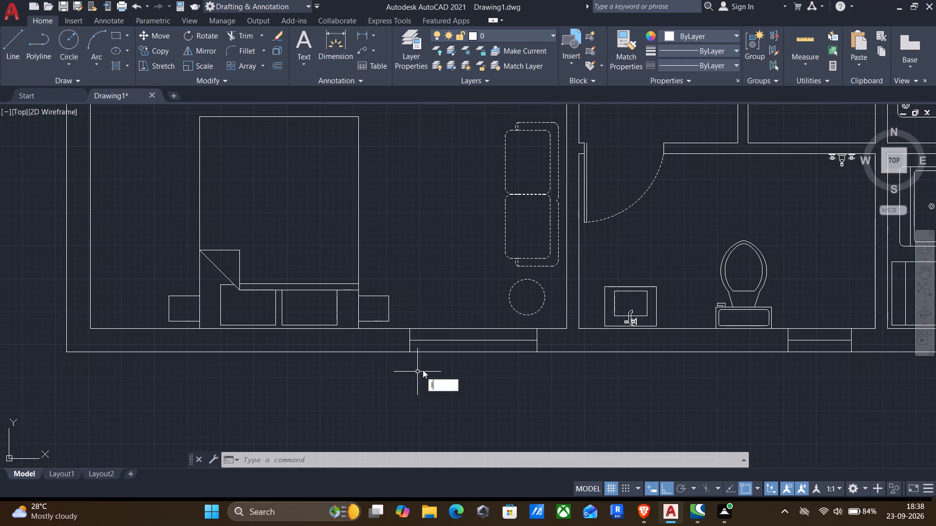
pyautogui.press('Return')
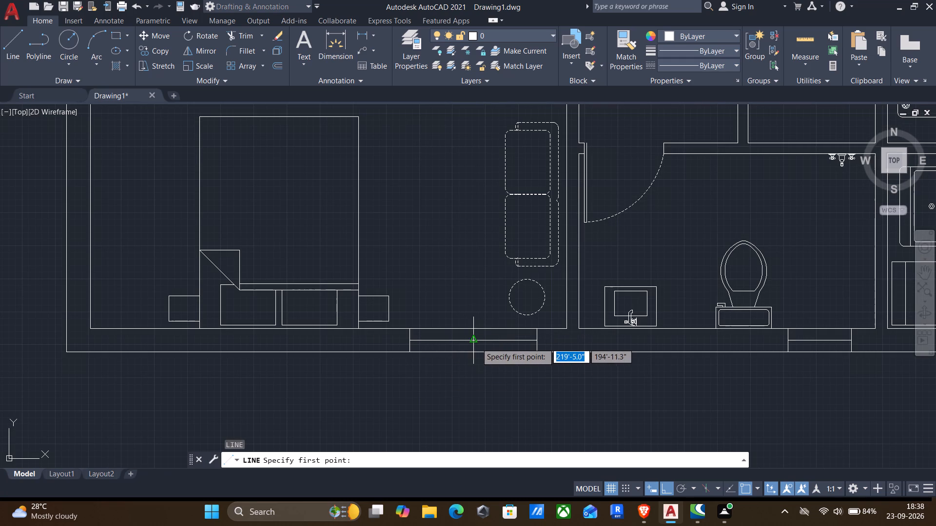
pyautogui.moveTo(473, 342); pyautogui.dragTo(474, 335)
pyautogui.click(478, 322)
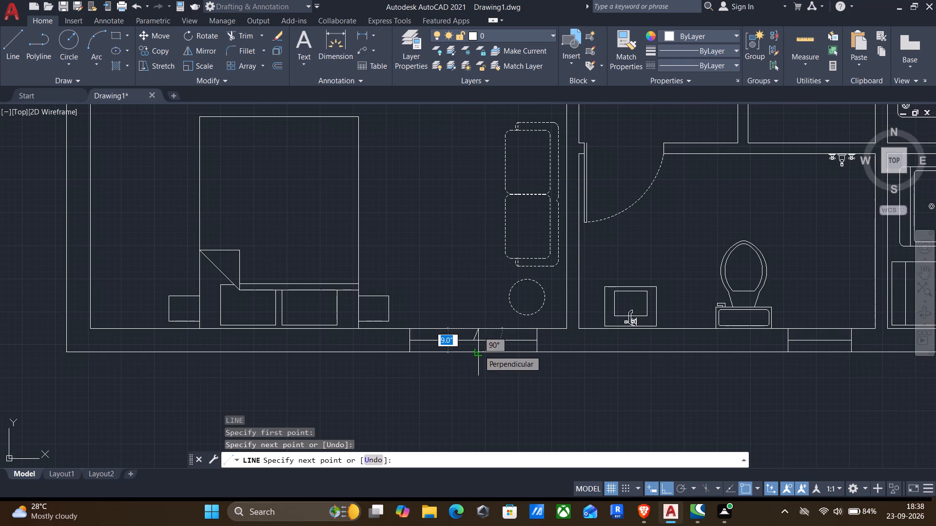
pyautogui.hotkey('ctrl', 'z')
pyautogui.scroll(4, 478, 333)
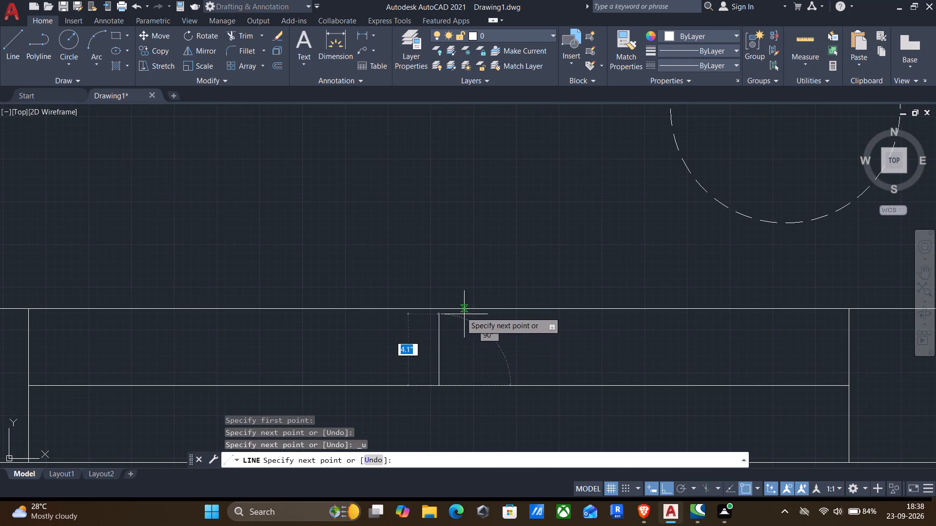
pyautogui.click(437, 312)
pyautogui.scroll(-1, 420, 365)
pyautogui.moveTo(420, 371); pyautogui.dragTo(431, 252, button='middle')
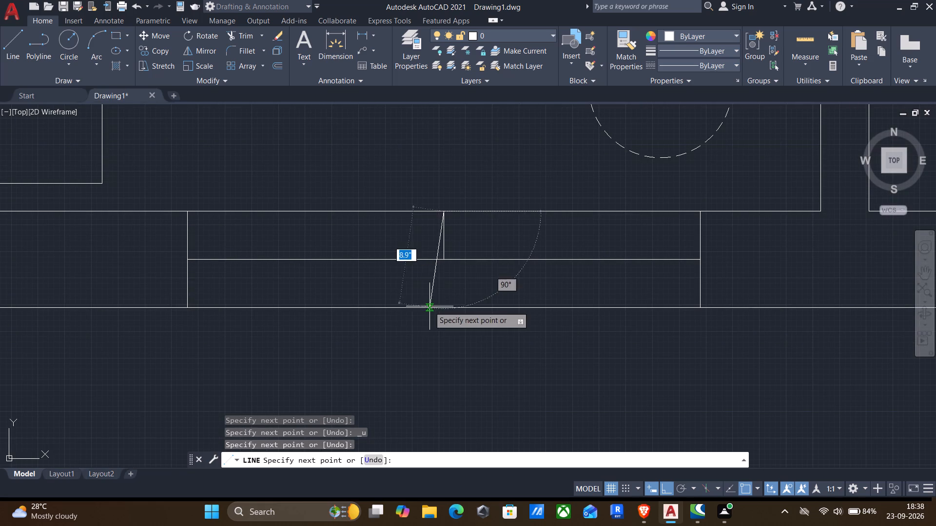
pyautogui.click(447, 316)
pyautogui.press('Return')
# Trim the dividing line's overhang beyond the outer south wall face.
pyautogui.write('tr')
pyautogui.press('Return')
pyautogui.scroll(2, 448, 314)
pyautogui.moveTo(447, 311); pyautogui.dragTo(401, 317)
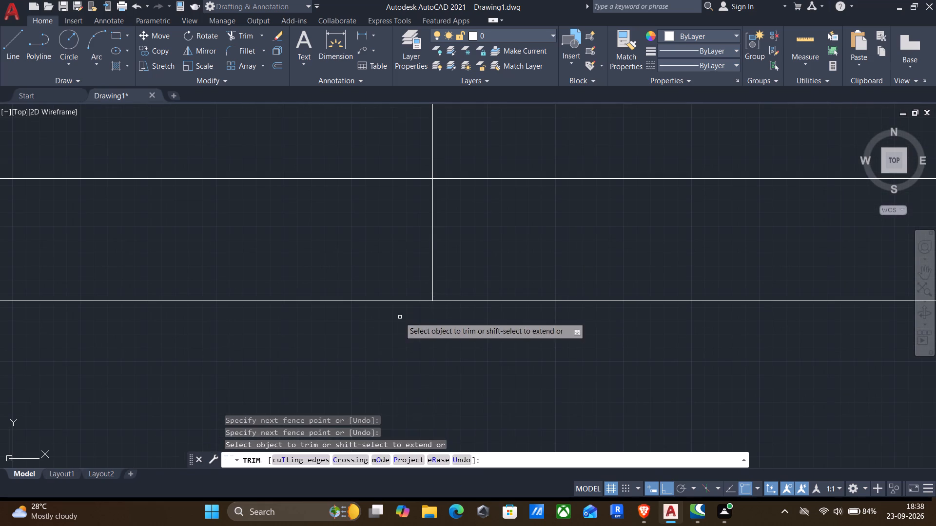
pyautogui.scroll(-3, 396, 321)
pyautogui.press('Escape')
pyautogui.scroll(-3, 402, 322)
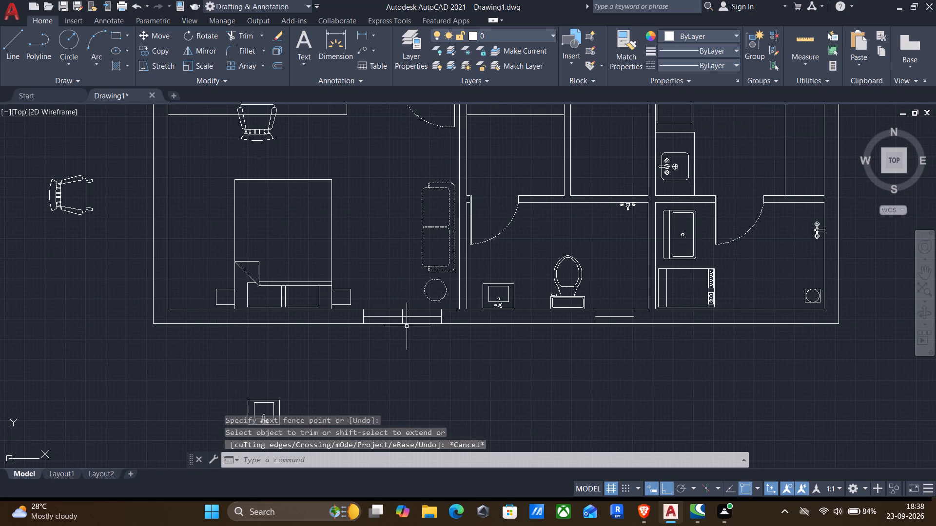
# Offset the centre line of the southwest bedroom's south window by 1" to both its north and south sides.
pyautogui.press('o')
pyautogui.press('Return')
pyautogui.scroll(2, 388, 317)
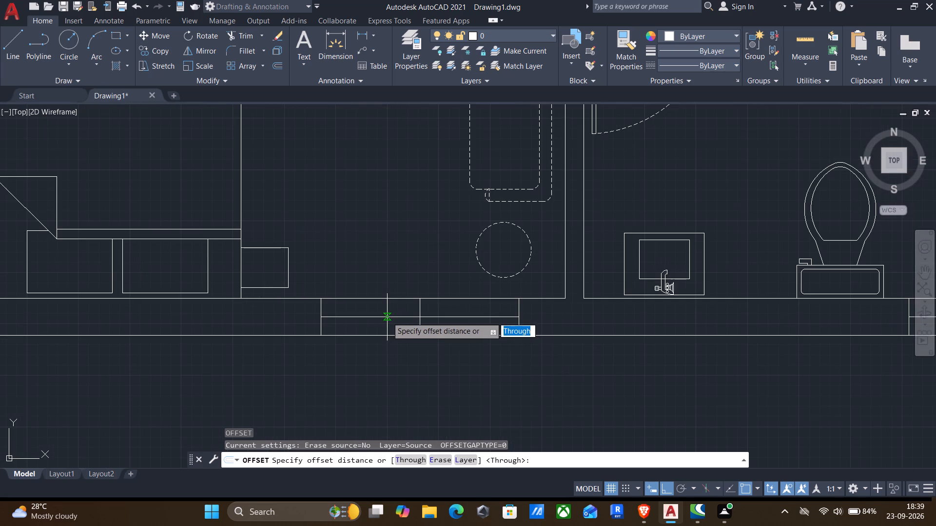
pyautogui.click(387, 326)
pyautogui.click(388, 270)
pyautogui.click(384, 308)
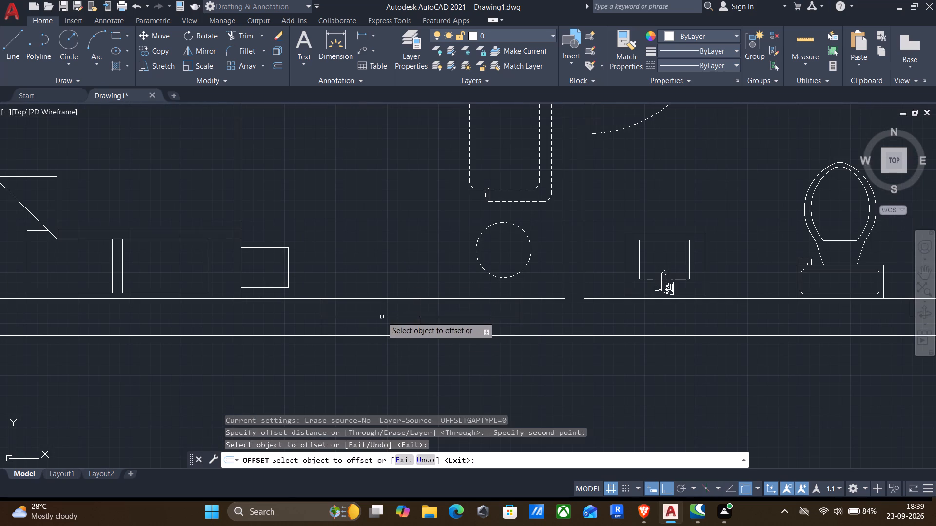
pyautogui.click(382, 317)
pyautogui.write('1"')
pyautogui.press('Return')
pyautogui.scroll(2, 386, 328)
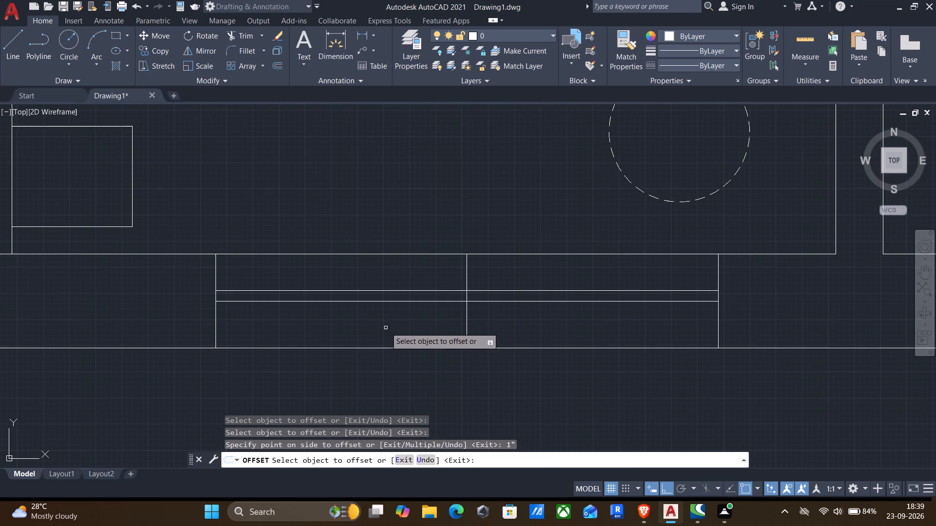
pyautogui.scroll(1, 376, 301)
pyautogui.click(375, 301)
pyautogui.press('1')
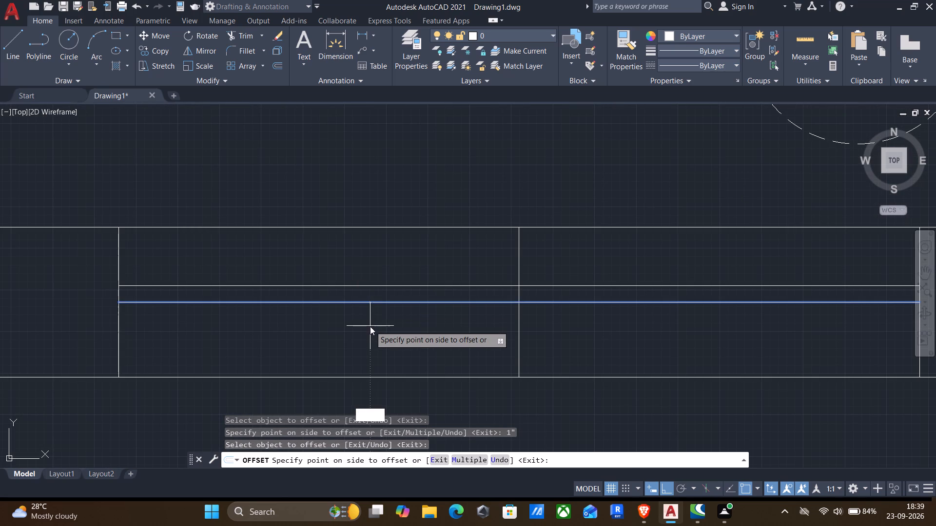
pyautogui.hotkey('shift', '"')
pyautogui.press('Return')
pyautogui.scroll(-3, 372, 333)
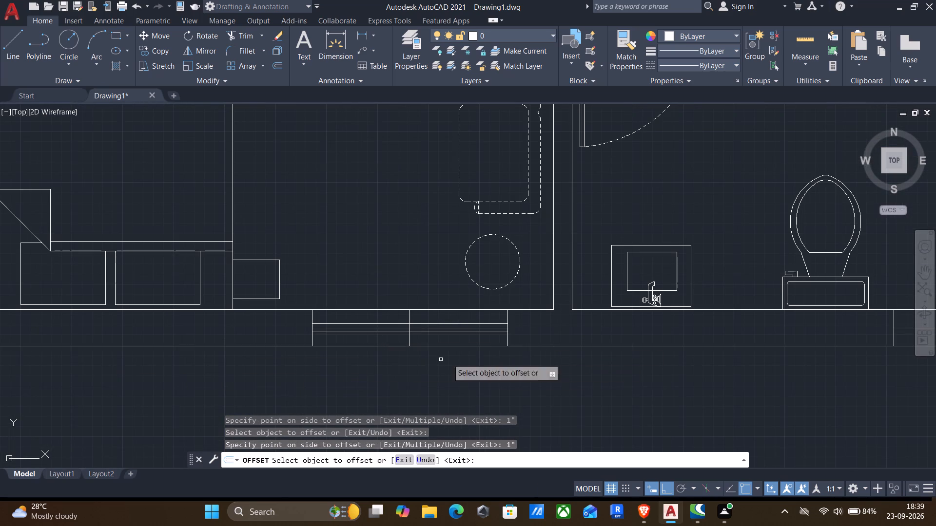
# Offset the centre line of the south bathroom's outer window by 1" to both its north and south sides.
pyautogui.moveTo(620, 366); pyautogui.dragTo(29, 371, button='middle')
pyautogui.scroll(1, 384, 339)
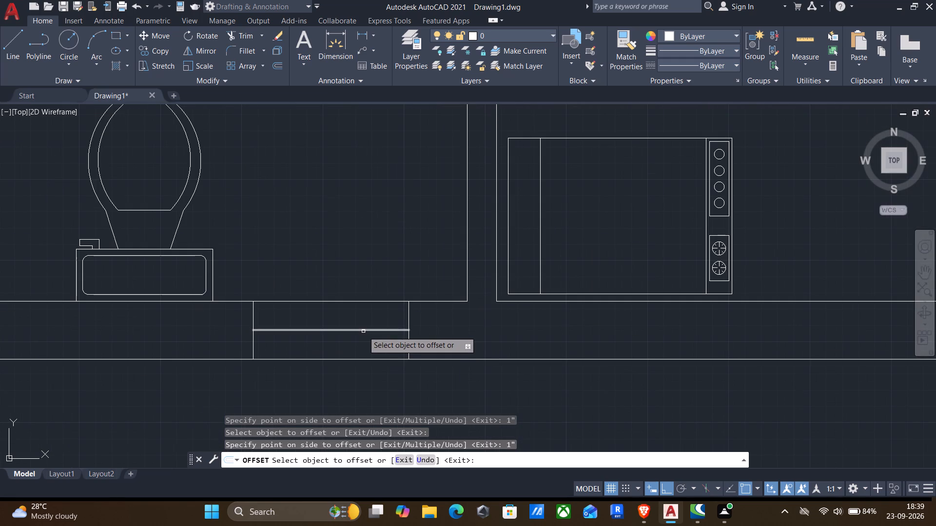
pyautogui.click(363, 331)
pyautogui.write('1"')
pyautogui.press('Return')
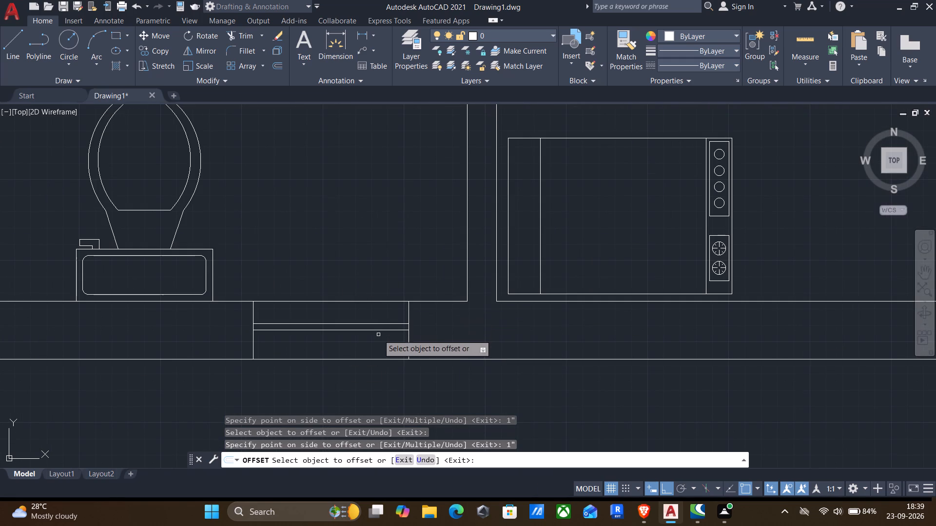
pyautogui.click(367, 331)
pyautogui.press('1')
pyautogui.hotkey('shift', '"')
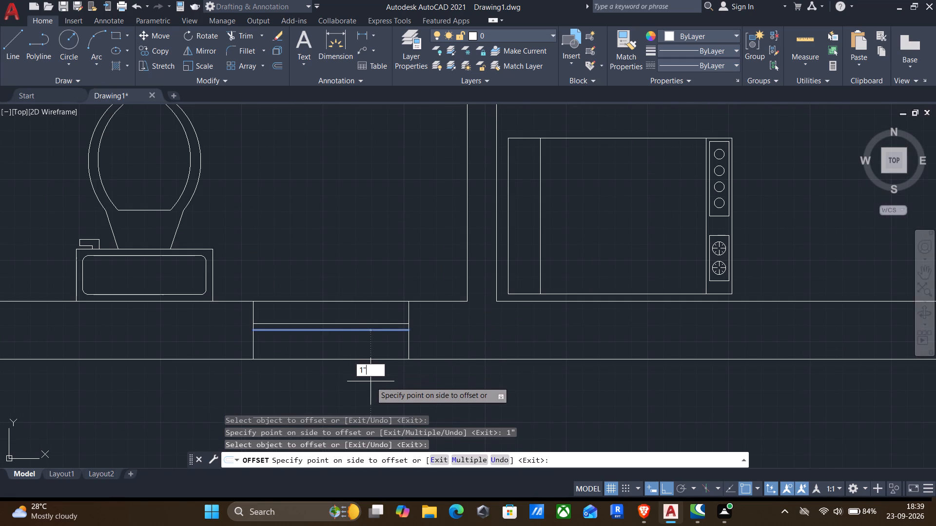
pyautogui.press('Return')
# Offset the centre line of the kitchen's east window by 1" to both its east and west sides.
pyautogui.moveTo(481, 354); pyautogui.dragTo(214, 347, button='middle')
pyautogui.scroll(-3, 214, 347)
pyautogui.moveTo(434, 243); pyautogui.dragTo(519, 339, button='middle')
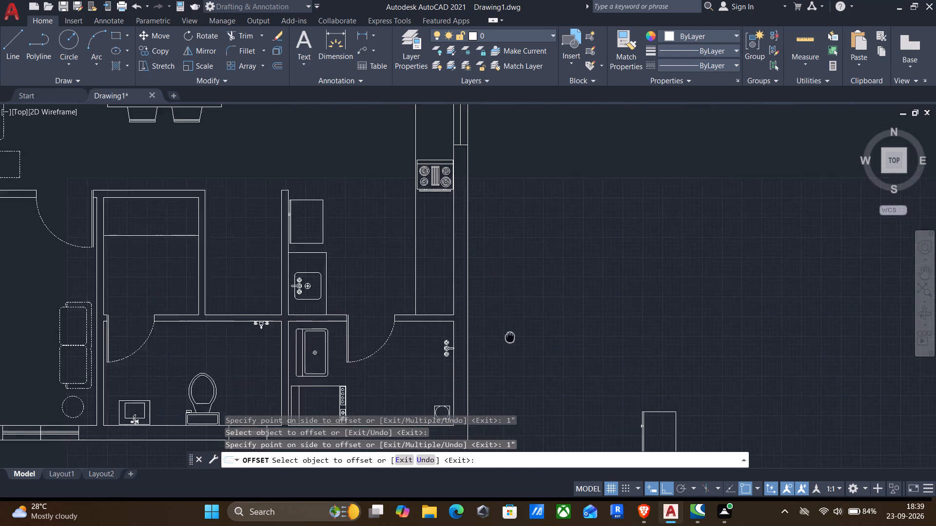
pyautogui.moveTo(519, 339); pyautogui.dragTo(548, 341, button='middle')
pyautogui.moveTo(576, 328); pyautogui.dragTo(619, 319, button='middle')
pyautogui.moveTo(590, 206); pyautogui.dragTo(581, 361, button='middle')
pyautogui.scroll(1, 581, 360)
pyautogui.scroll(1, 525, 246)
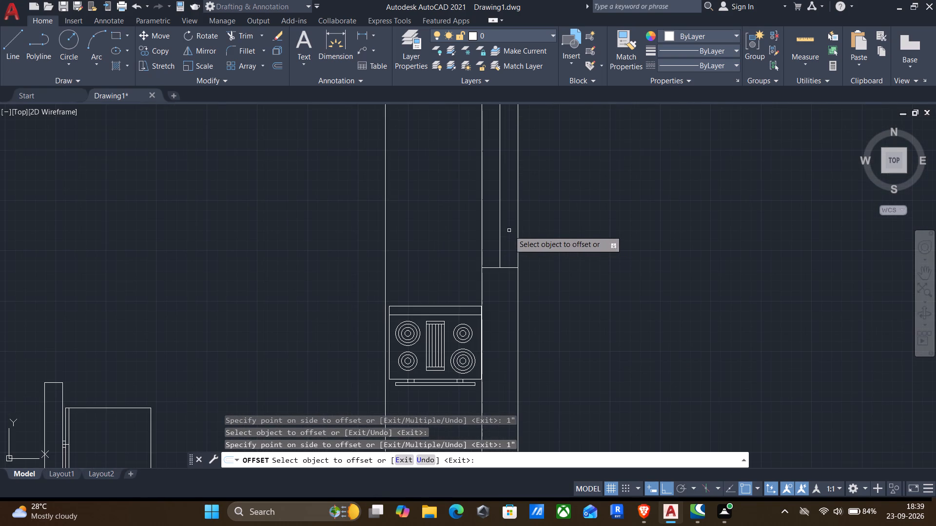
pyautogui.click(499, 235)
pyautogui.write('1"')
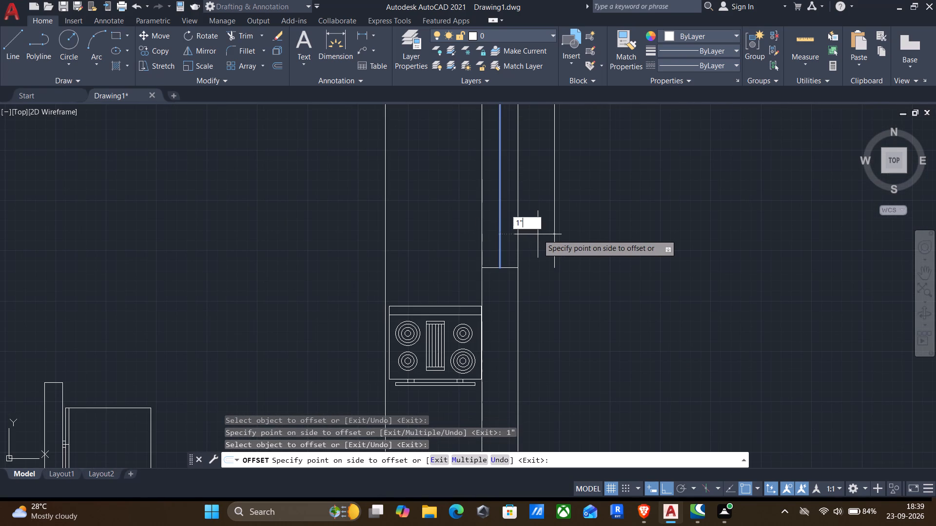
pyautogui.press('Return')
pyautogui.click(499, 238)
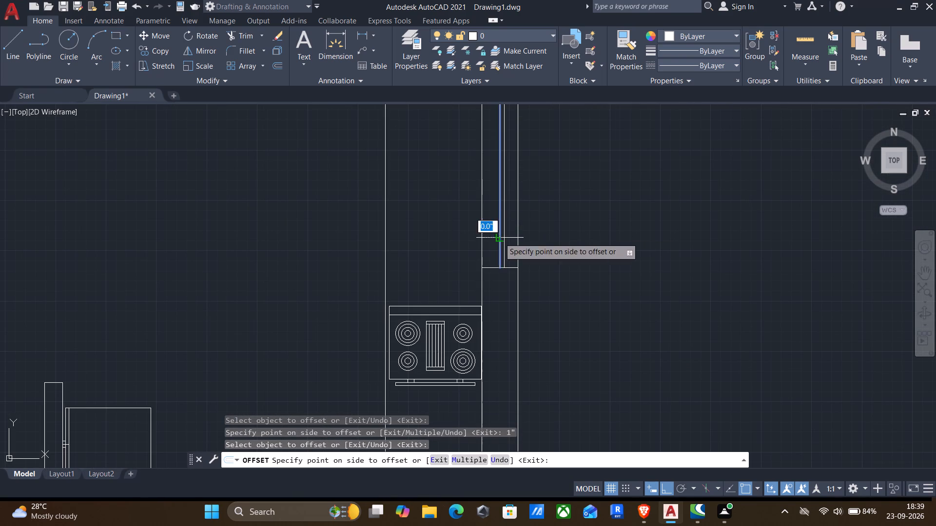
pyautogui.press('1')
pyautogui.hotkey('shift', '"')
pyautogui.press('Return')
# Offset the centre line of the living room's west window by 1" to both its west and east sides.
pyautogui.scroll(-2, 399, 229)
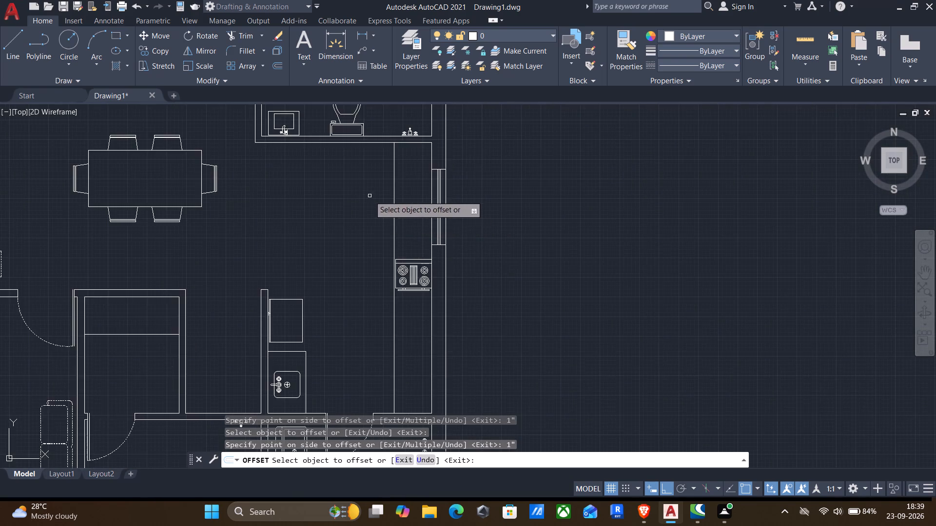
pyautogui.moveTo(370, 196); pyautogui.dragTo(638, 188, button='middle')
pyautogui.scroll(1, 638, 188)
pyautogui.scroll(-1, 547, 227)
pyautogui.middleClick(429, 323)
pyautogui.moveTo(429, 322); pyautogui.dragTo(568, 170, button='middle')
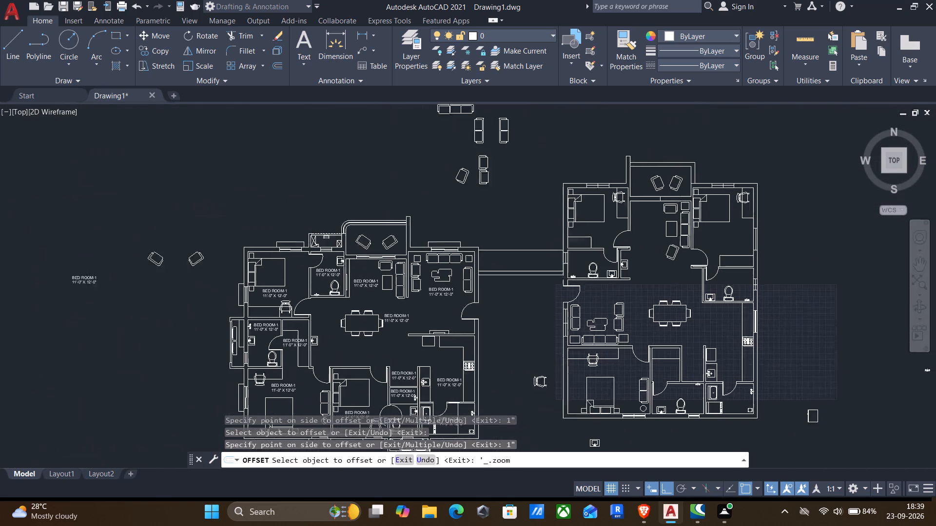
pyautogui.moveTo(687, 389); pyautogui.dragTo(664, 340, button='middle')
pyautogui.scroll(3, 626, 373)
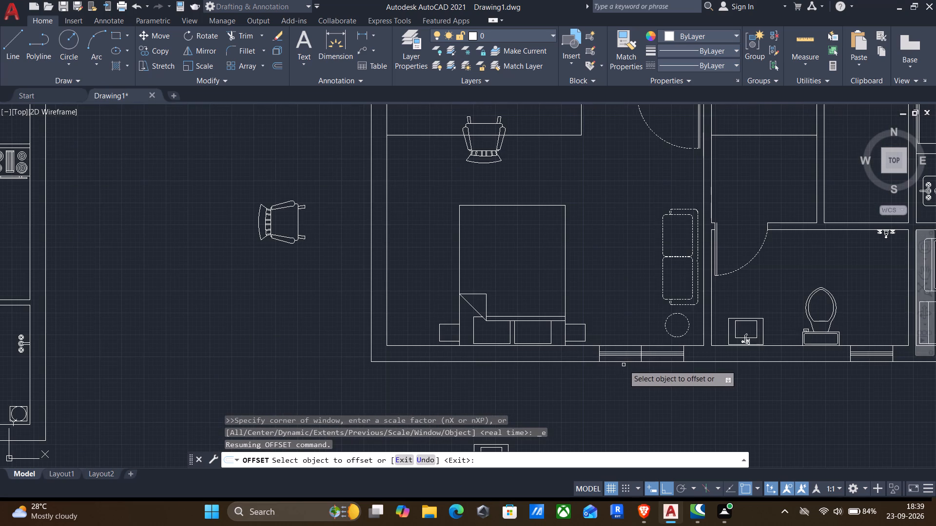
pyautogui.scroll(-2, 565, 317)
pyautogui.moveTo(493, 184); pyautogui.dragTo(518, 287, button='middle')
pyautogui.scroll(4, 518, 286)
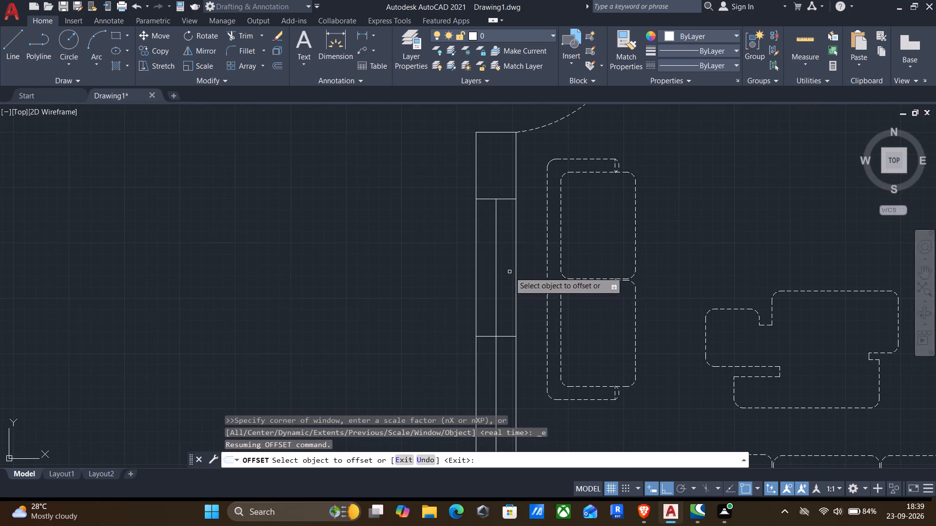
pyautogui.click(496, 283)
pyautogui.press('1')
pyautogui.hotkey('shift', '"')
pyautogui.press('Return')
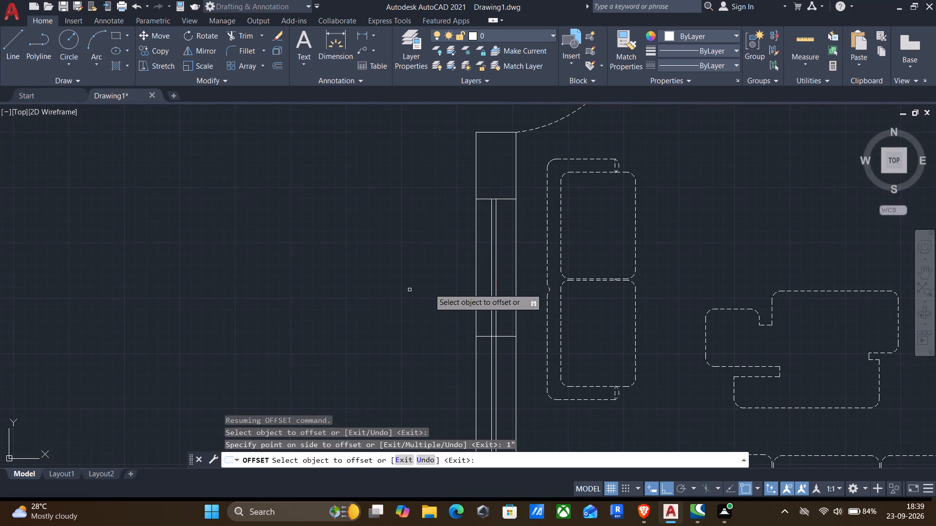
pyautogui.click(493, 290)
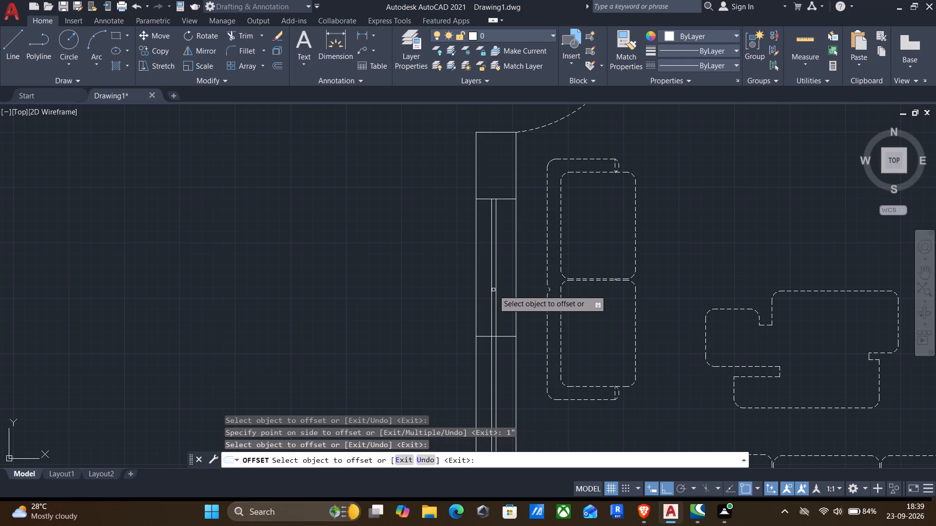
pyautogui.click(497, 289)
pyautogui.write('1"')
pyautogui.press('Return')
# Offset the centre line of the northwest bathroom's west window by 1" to both its west and east sides.
pyautogui.scroll(-2, 572, 290)
pyautogui.moveTo(513, 232); pyautogui.dragTo(457, 410, button='middle')
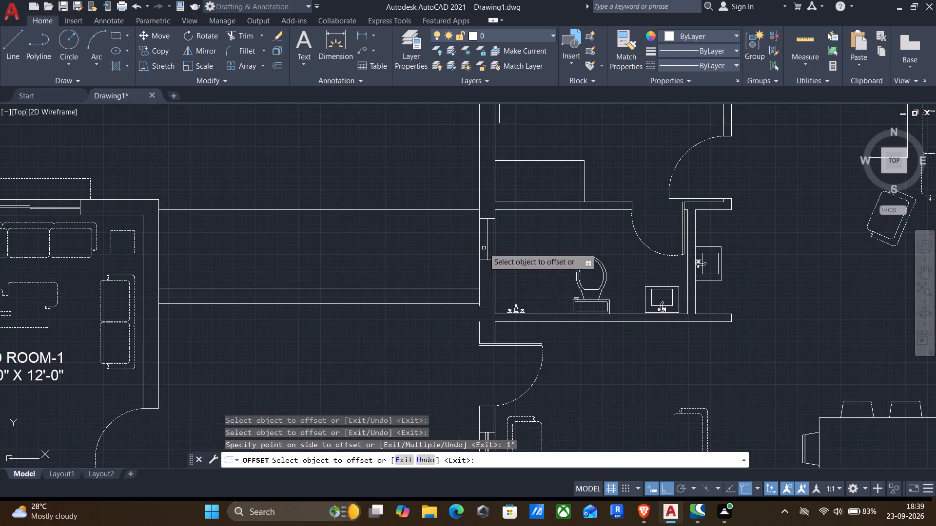
pyautogui.scroll(2, 485, 245)
pyautogui.click(486, 243)
pyautogui.press('1')
pyautogui.hotkey('shift', '"')
pyautogui.press('Return')
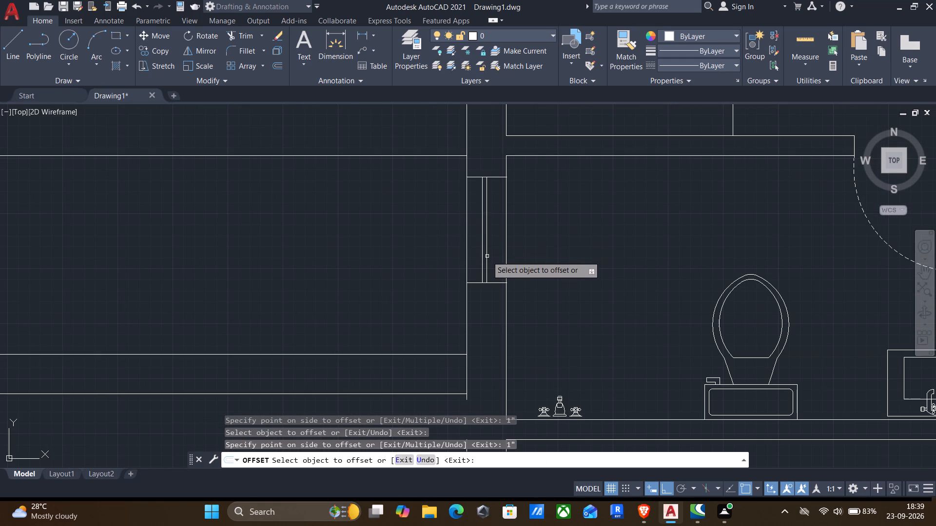
pyautogui.click(485, 255)
pyautogui.write('1"')
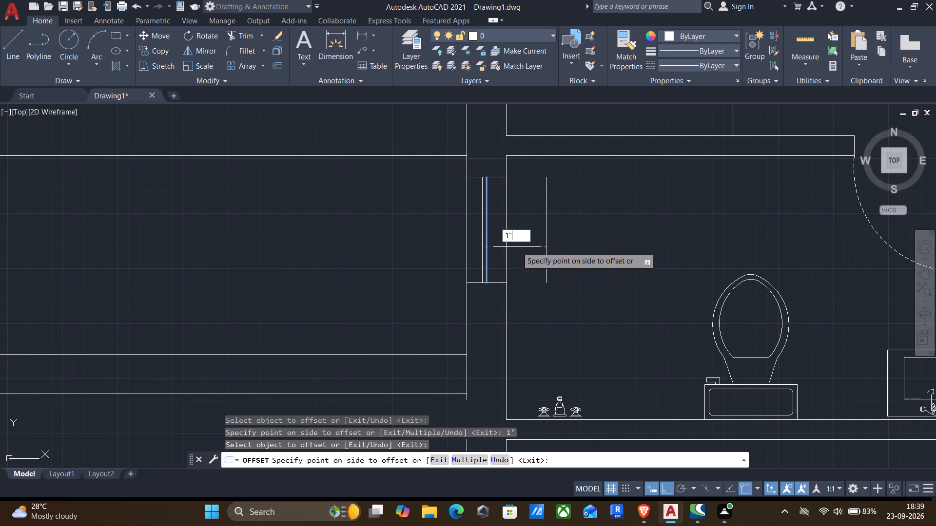
pyautogui.press('Return')
# Offset the centre line of the northwest bedroom's north window by 1" to both its north and south sides.
pyautogui.moveTo(522, 243); pyautogui.dragTo(504, 434, button='middle')
pyautogui.scroll(-2, 504, 434)
pyautogui.scroll(1, 554, 180)
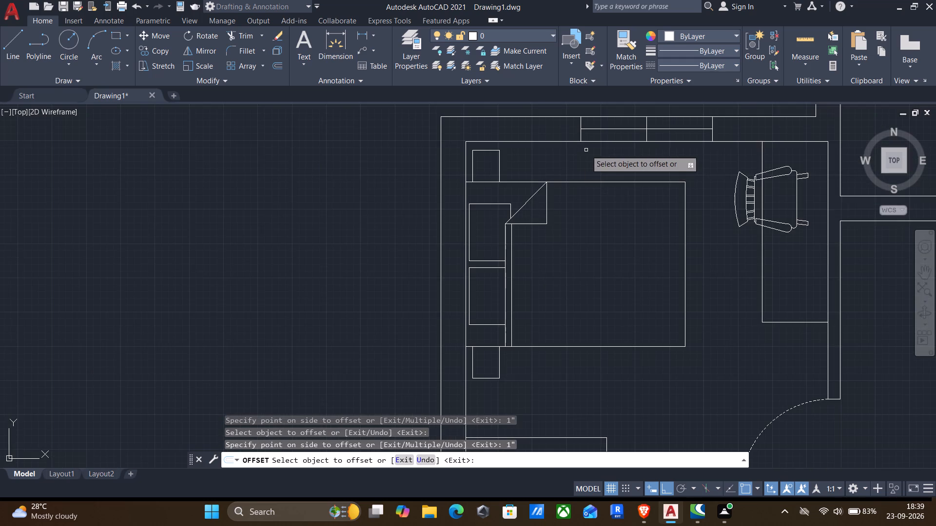
pyautogui.moveTo(592, 142); pyautogui.dragTo(549, 283, button='middle')
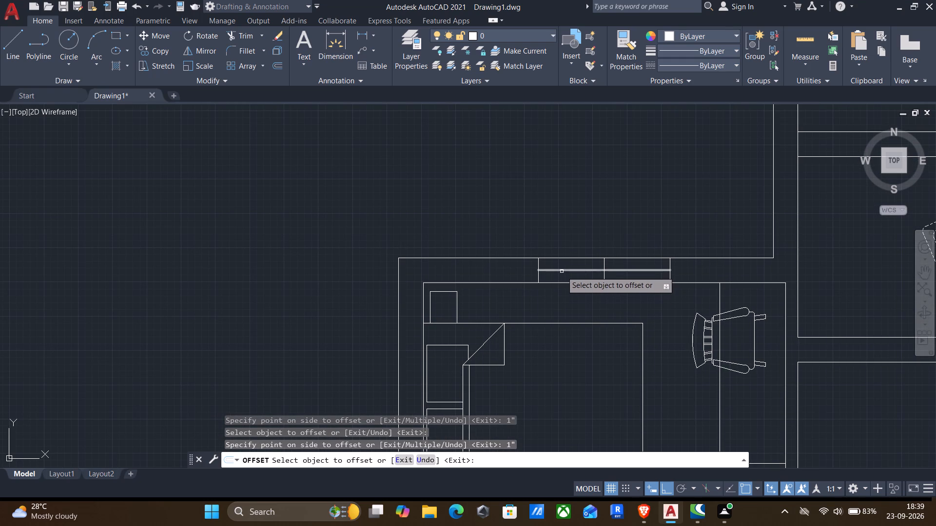
pyautogui.click(562, 271)
pyautogui.write('1"')
pyautogui.press('Return')
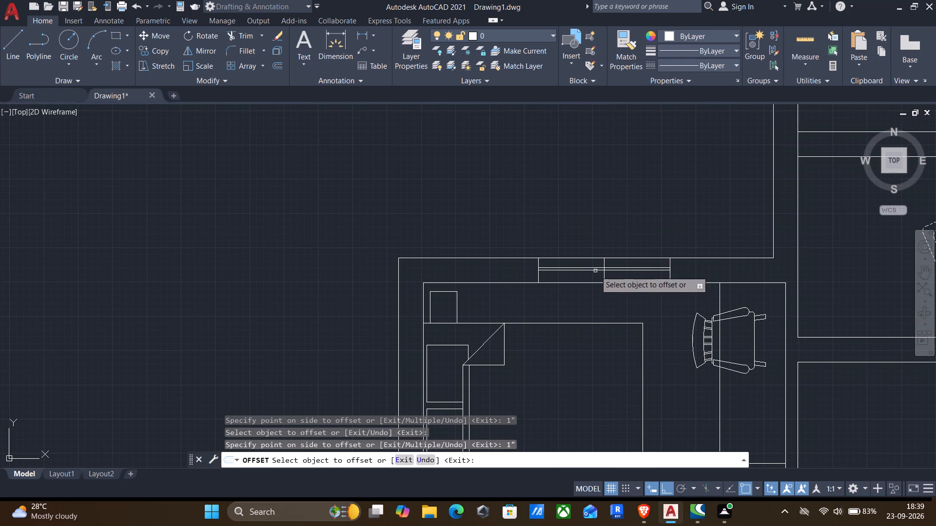
pyautogui.moveTo(594, 271); pyautogui.dragTo(593, 275)
pyautogui.write('1"')
pyautogui.press('Return')
# Offset the centre line of the northeast bedroom's north window by 1" to both its north and south sides.
pyautogui.moveTo(583, 351); pyautogui.dragTo(400, 352, button='middle')
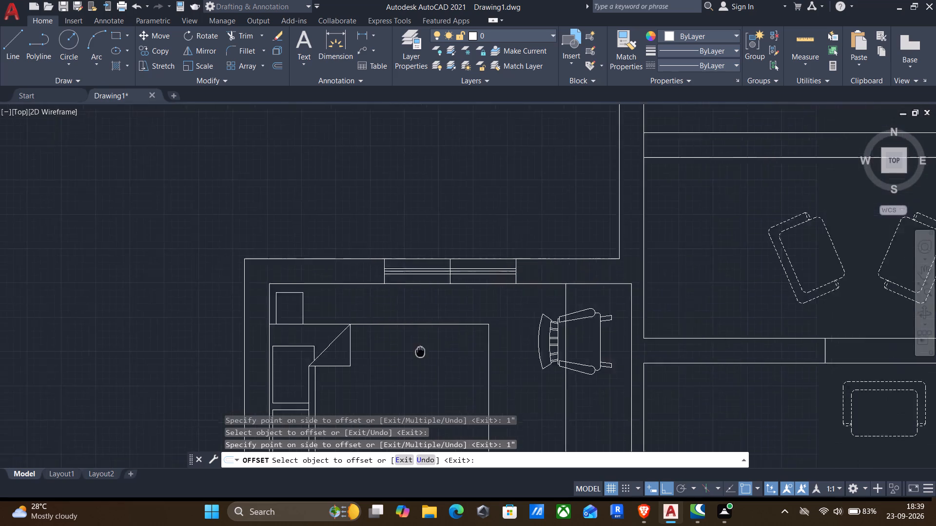
pyautogui.moveTo(400, 352); pyautogui.dragTo(290, 350, button='middle')
pyautogui.scroll(-1, 458, 297)
pyautogui.moveTo(539, 295); pyautogui.dragTo(255, 265, button='middle')
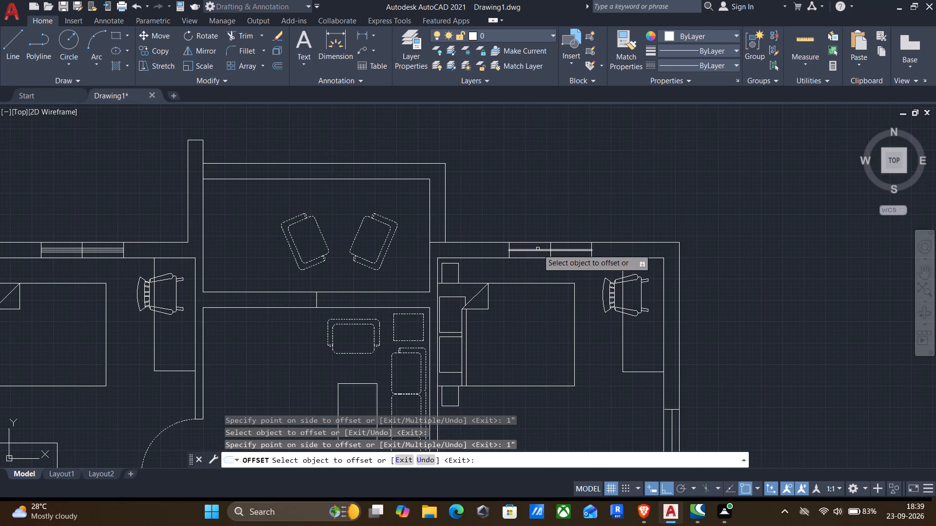
pyautogui.click(538, 249)
pyautogui.write('1"')
pyautogui.press('Return')
pyautogui.scroll(1, 567, 254)
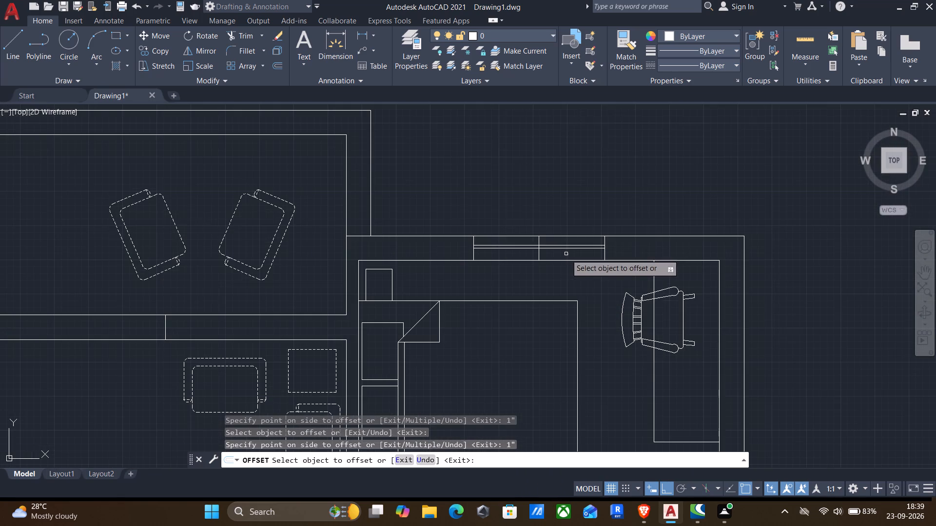
pyautogui.click(565, 248)
pyautogui.press('1')
pyautogui.hotkey('shift', '"')
pyautogui.press('Return')
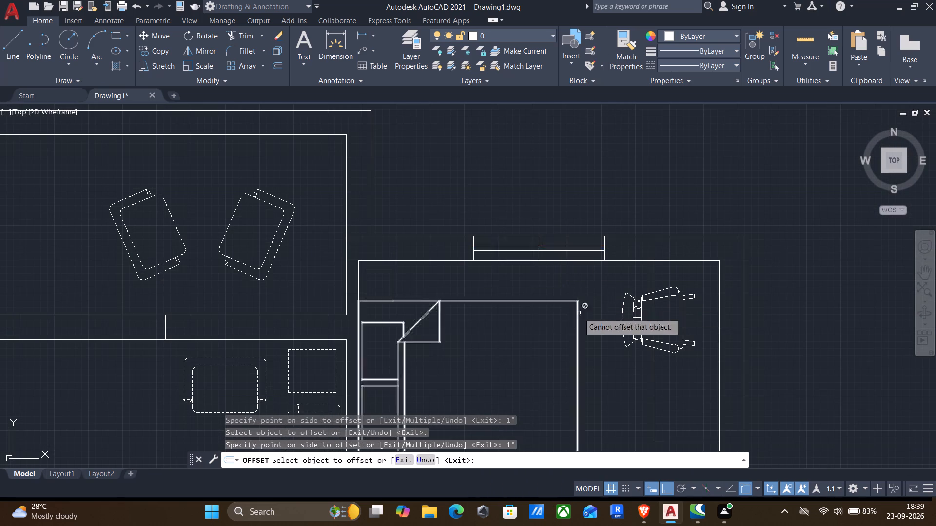
# Offset the centre line of the northeast bedroom's east window by 1" to both its east and west sides.
pyautogui.moveTo(579, 313); pyautogui.dragTo(469, 225, button='middle')
pyautogui.scroll(-1, 463, 264)
pyautogui.moveTo(523, 342); pyautogui.dragTo(484, 204, button='middle')
pyautogui.scroll(2, 513, 267)
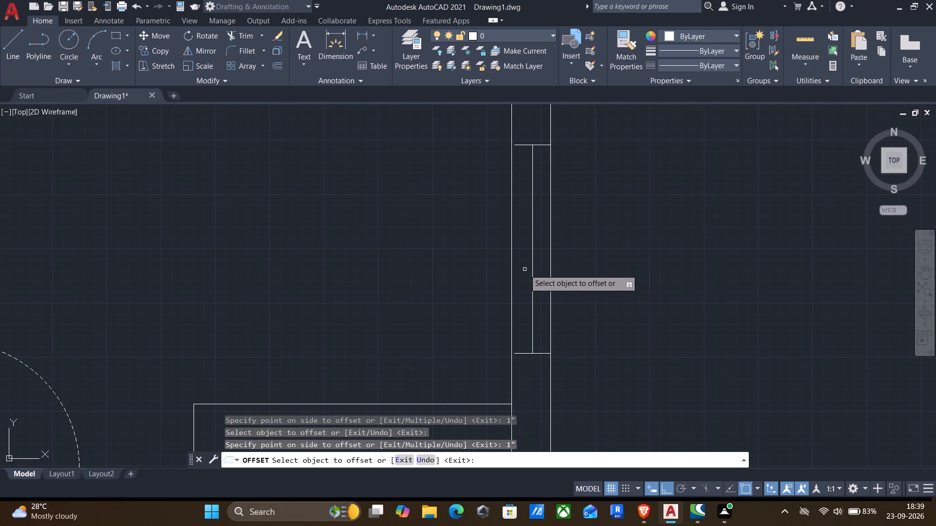
pyautogui.click(533, 271)
pyautogui.write('1"')
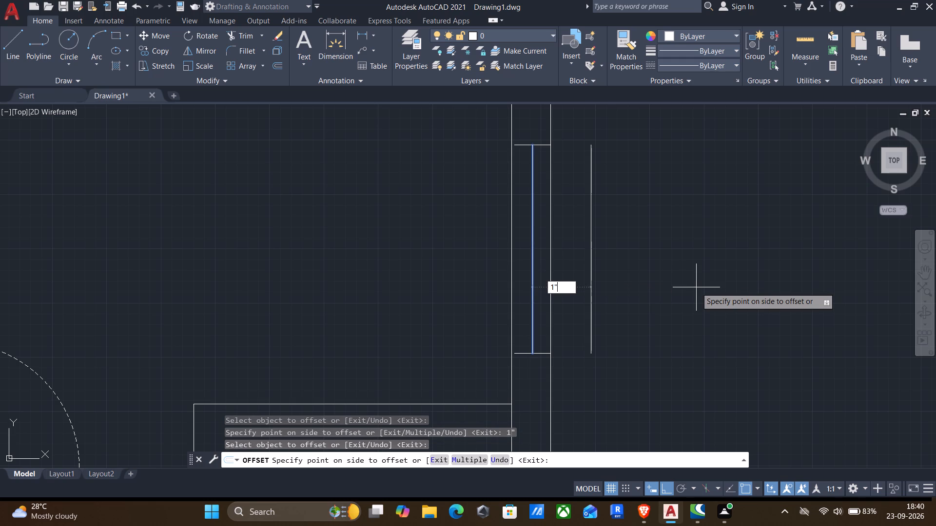
pyautogui.press('Return')
pyautogui.click(532, 325)
pyautogui.press('1')
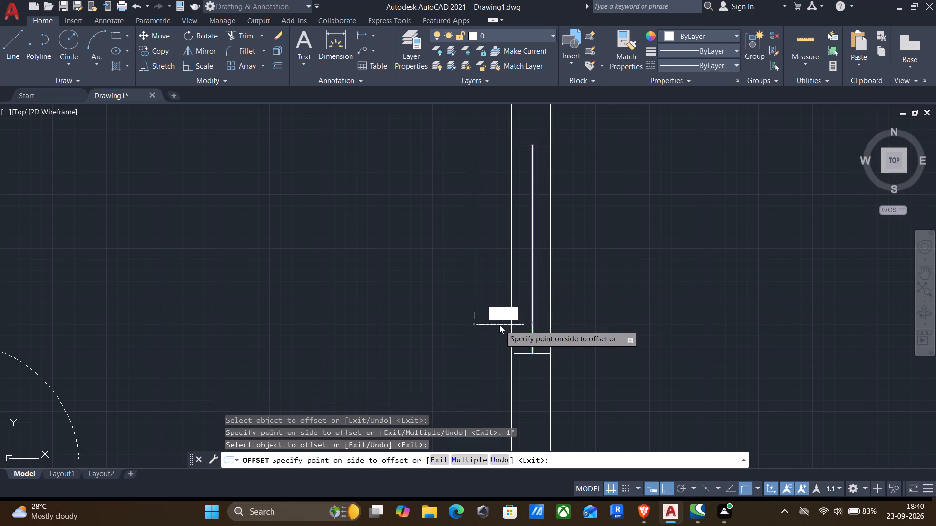
pyautogui.hotkey('shift', '"')
pyautogui.press('Return')
# Offset the centre line of the east bathroom's east window by 1" to both its west and east sides, and end the Offset command.
pyautogui.moveTo(487, 337); pyautogui.dragTo(510, 217, button='middle')
pyautogui.scroll(-2, 513, 213)
pyautogui.moveTo(504, 298); pyautogui.dragTo(542, 201, button='middle')
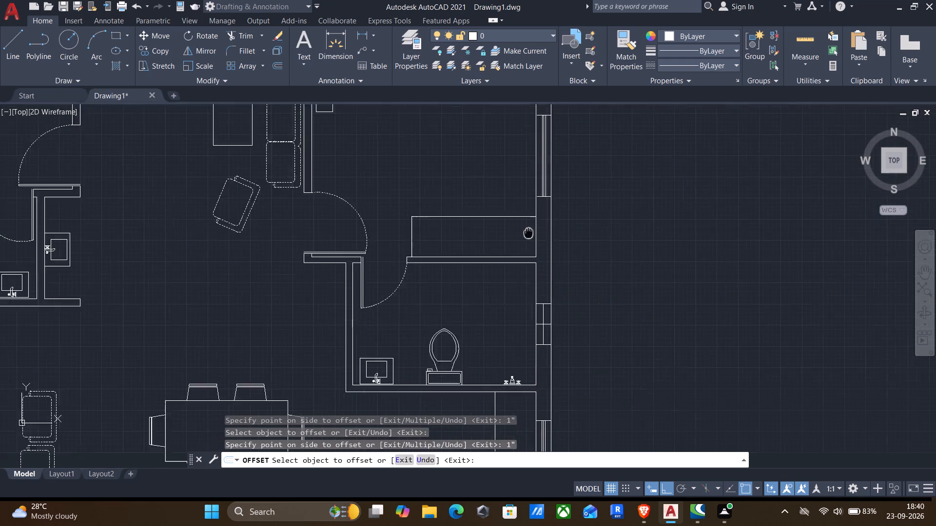
pyautogui.moveTo(542, 201); pyautogui.dragTo(551, 177, button='middle')
pyautogui.scroll(3, 576, 235)
pyautogui.click(576, 232)
pyautogui.press('1')
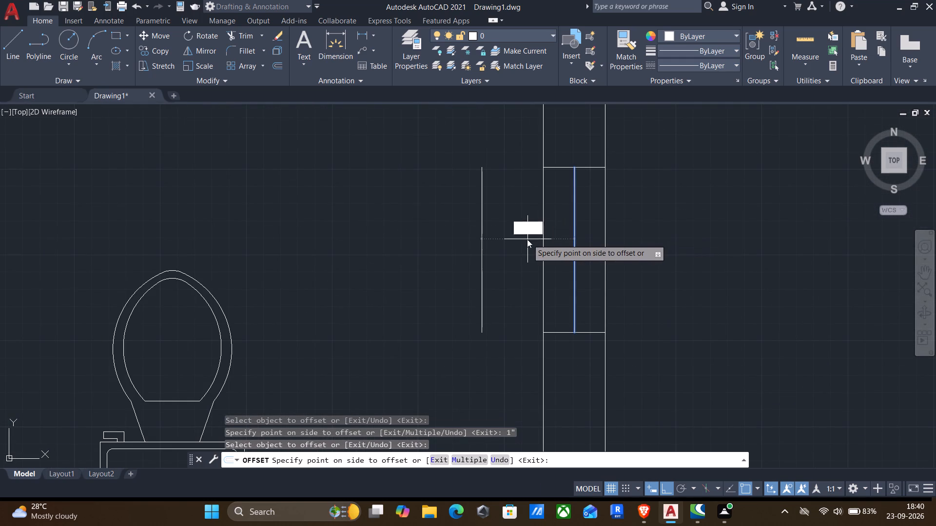
pyautogui.hotkey('shift', '"')
pyautogui.press('Return')
pyautogui.click(574, 273)
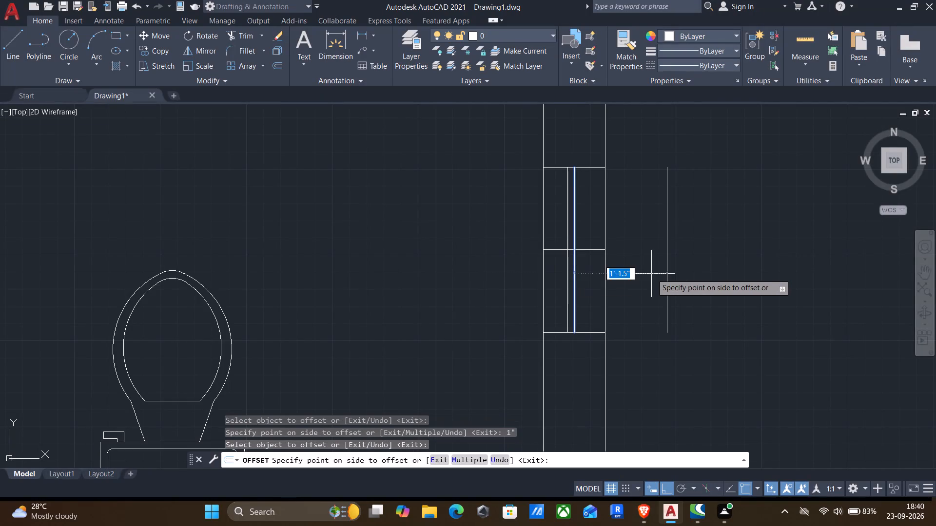
pyautogui.write('1"')
pyautogui.press('Return')
pyautogui.scroll(-1, 654, 320)
pyautogui.moveTo(650, 326); pyautogui.dragTo(563, 180, button='middle')
pyautogui.scroll(-2, 561, 180)
pyautogui.moveTo(581, 302); pyautogui.dragTo(602, 246, button='middle')
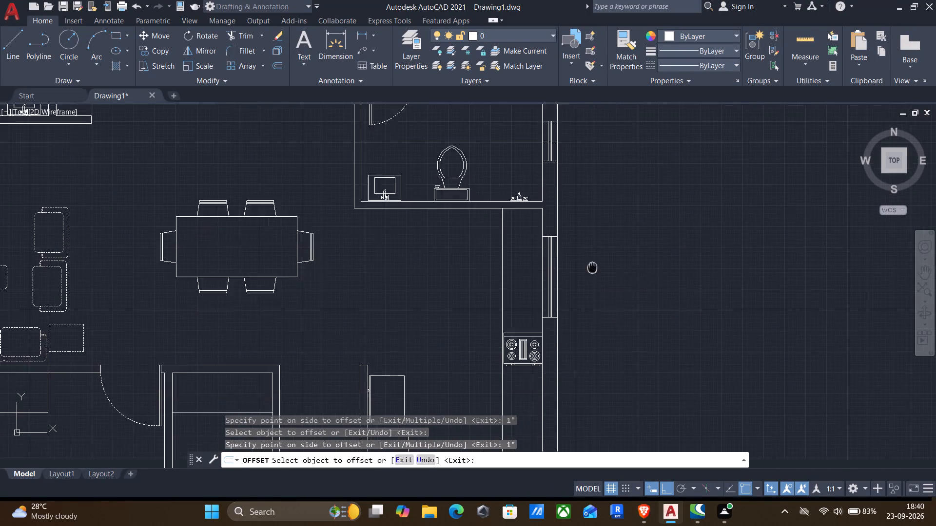
pyautogui.moveTo(602, 246); pyautogui.dragTo(611, 223, button='middle')
pyautogui.press('Return')
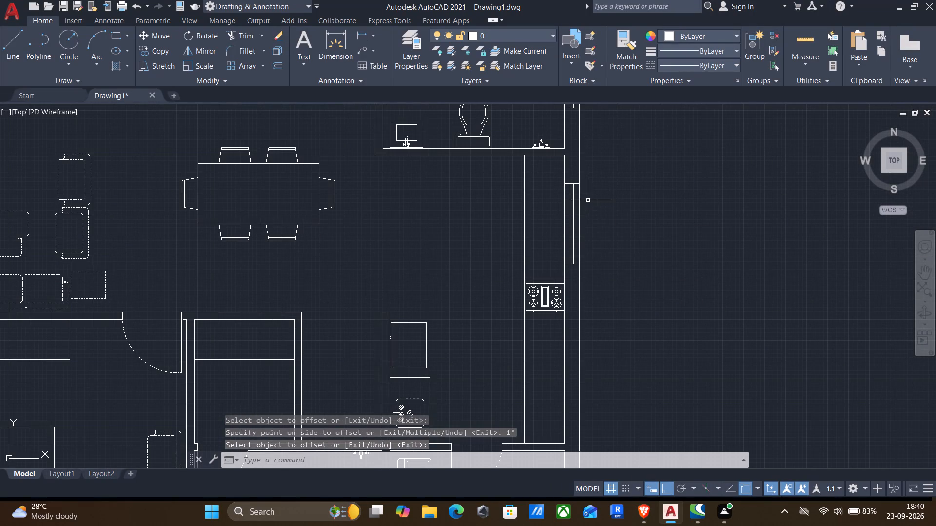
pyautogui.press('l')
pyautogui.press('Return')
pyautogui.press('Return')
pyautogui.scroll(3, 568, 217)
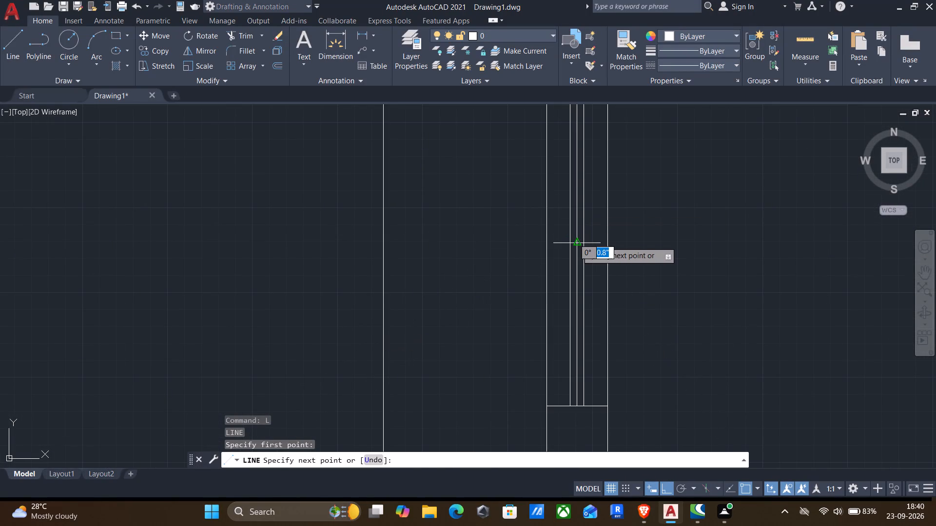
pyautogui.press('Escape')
# Draw a dividing line across the full wall thickness at the midpoint of the kitchen's east window.
pyautogui.press('l')
pyautogui.press('Return')
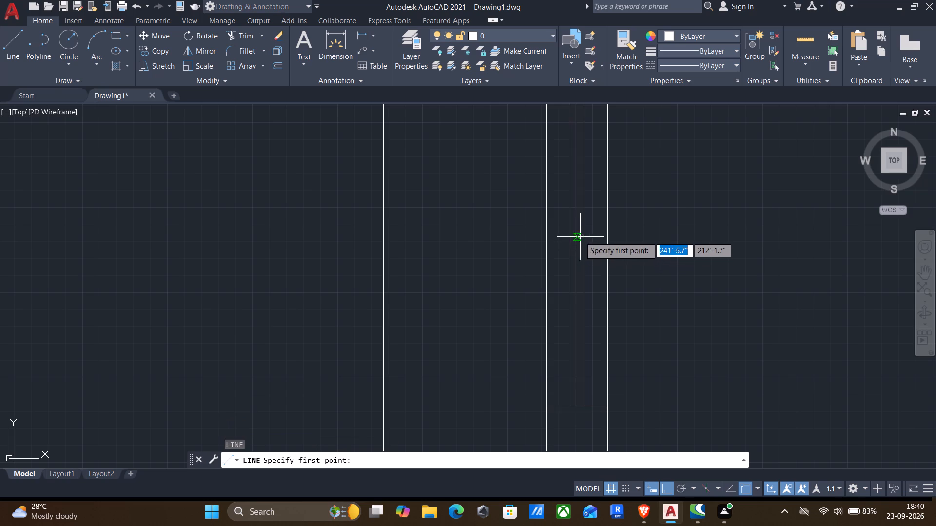
pyautogui.click(577, 243)
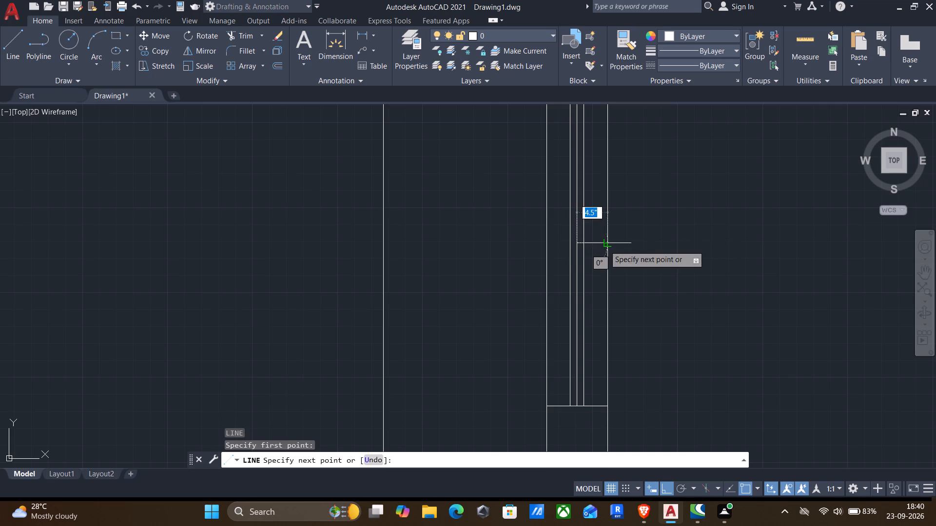
pyautogui.click(607, 245)
pyautogui.click(548, 242)
pyautogui.press('Return')
# Trim the kitchen window's east glazing line in the south half, west glazing line in the north half, and the dividing line's outer ends.
pyautogui.scroll(-2, 548, 249)
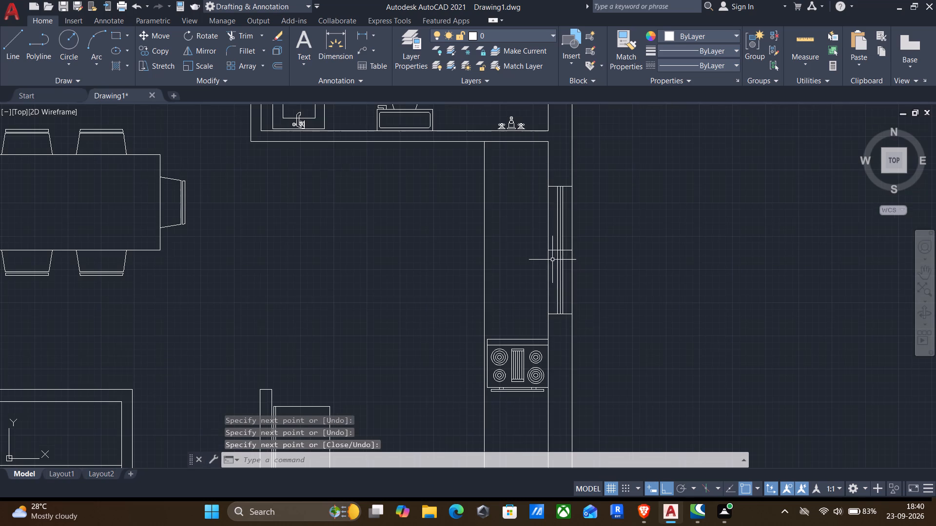
pyautogui.write('tr')
pyautogui.press('Return')
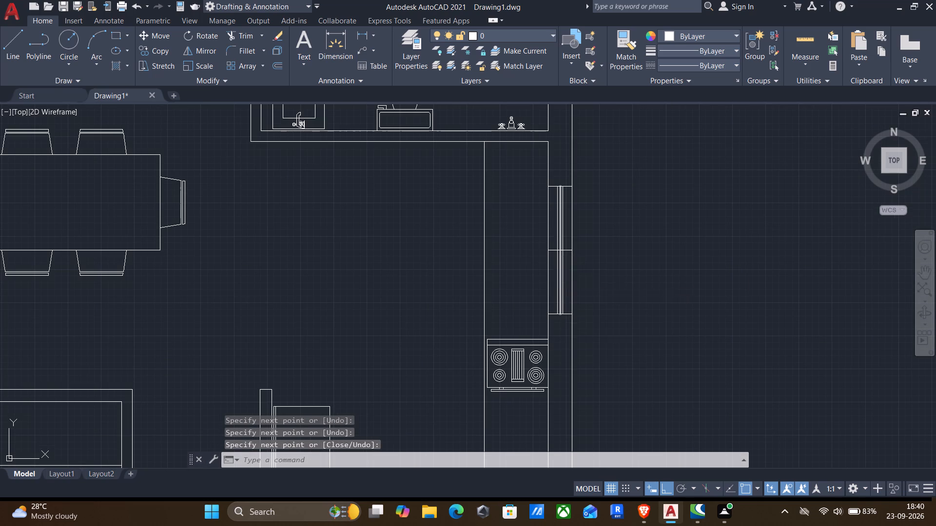
pyautogui.scroll(2, 564, 273)
pyautogui.click(559, 279)
pyautogui.click(556, 287)
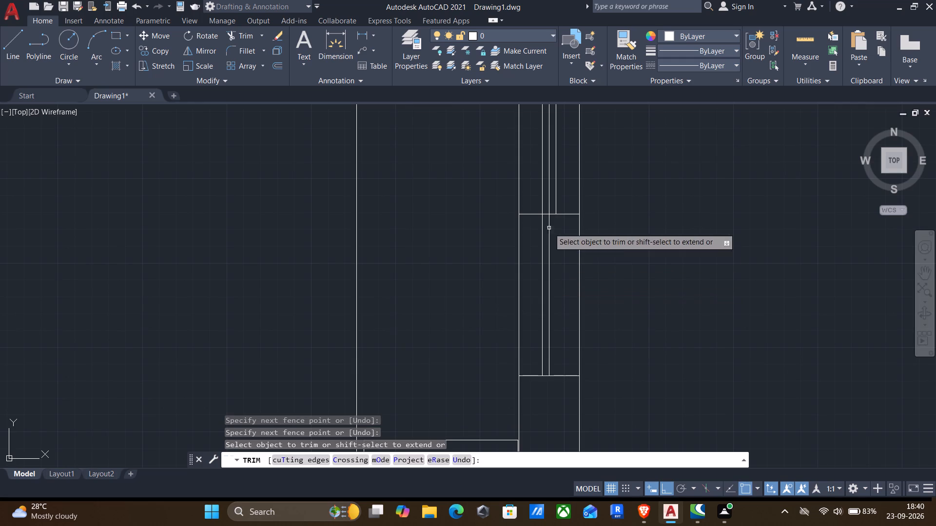
pyautogui.click(543, 203)
pyautogui.moveTo(538, 207); pyautogui.dragTo(534, 229)
pyautogui.moveTo(565, 230); pyautogui.dragTo(570, 201)
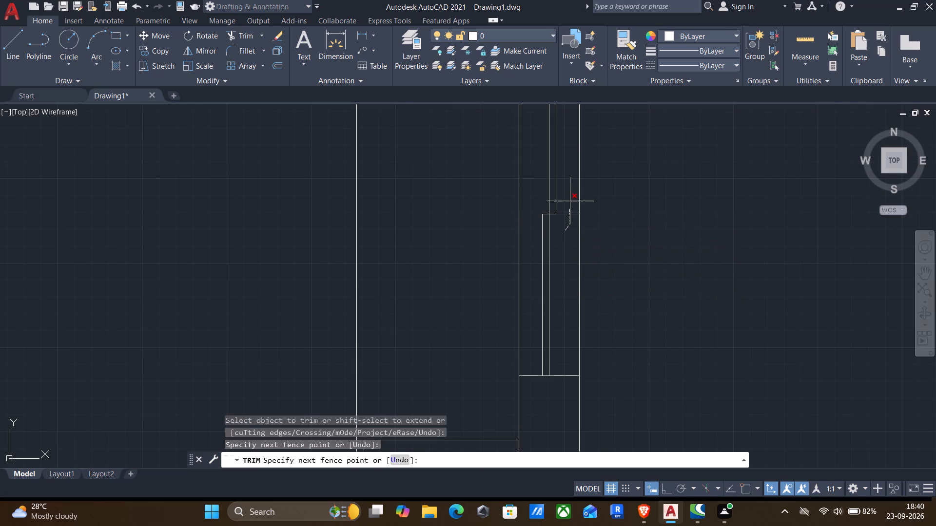
pyautogui.moveTo(570, 201); pyautogui.dragTo(569, 202)
# Remove the centre line from the south bathroom's south window with Trim, keeping the two outer glazing lines.
pyautogui.scroll(-3, 569, 201)
pyautogui.scroll(-1, 572, 274)
pyautogui.moveTo(572, 332); pyautogui.dragTo(633, 180, button='middle')
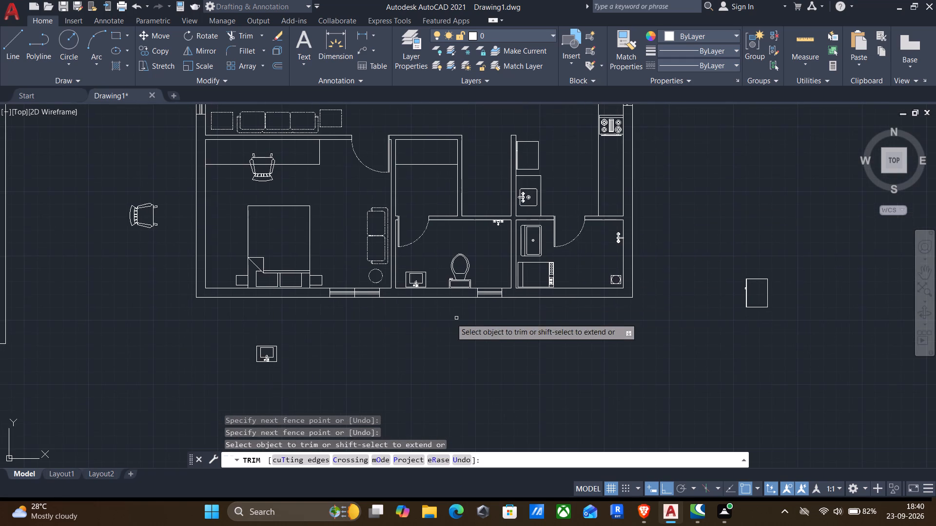
pyautogui.scroll(2, 472, 283)
pyautogui.scroll(4, 529, 317)
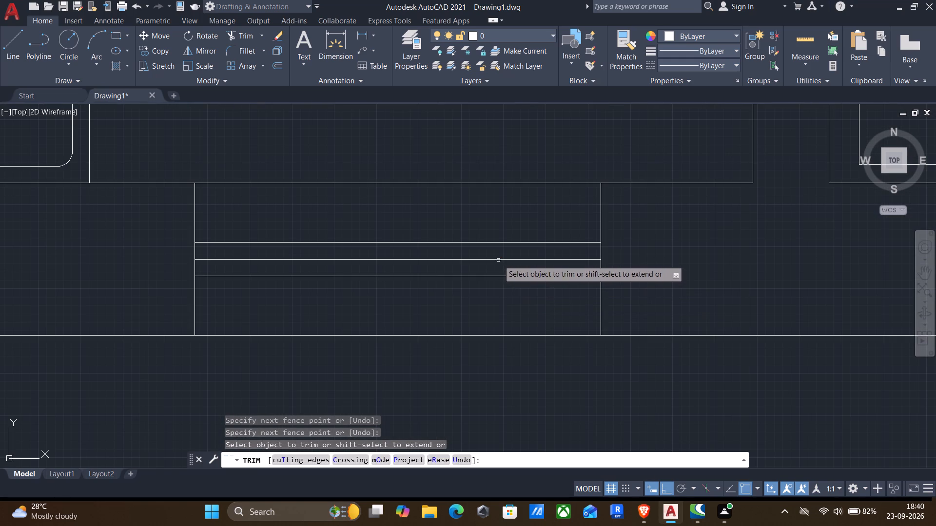
pyautogui.click(498, 260)
# Trim the southwest bedroom's south window: south glazing line in the west half, north glazing line in the east half, and the dividing line's outer ends.
pyautogui.scroll(-4, 453, 285)
pyautogui.moveTo(299, 352); pyautogui.dragTo(646, 368, button='middle')
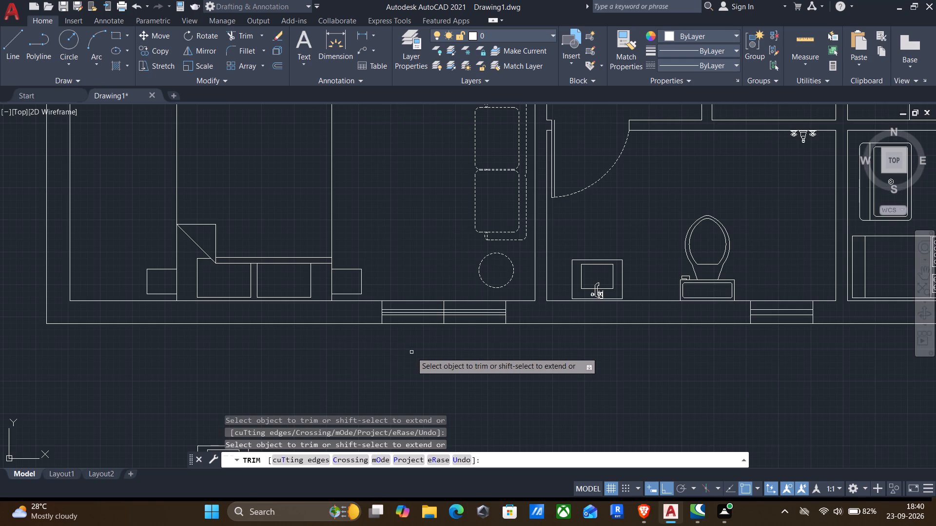
pyautogui.scroll(3, 417, 343)
pyautogui.click(414, 258)
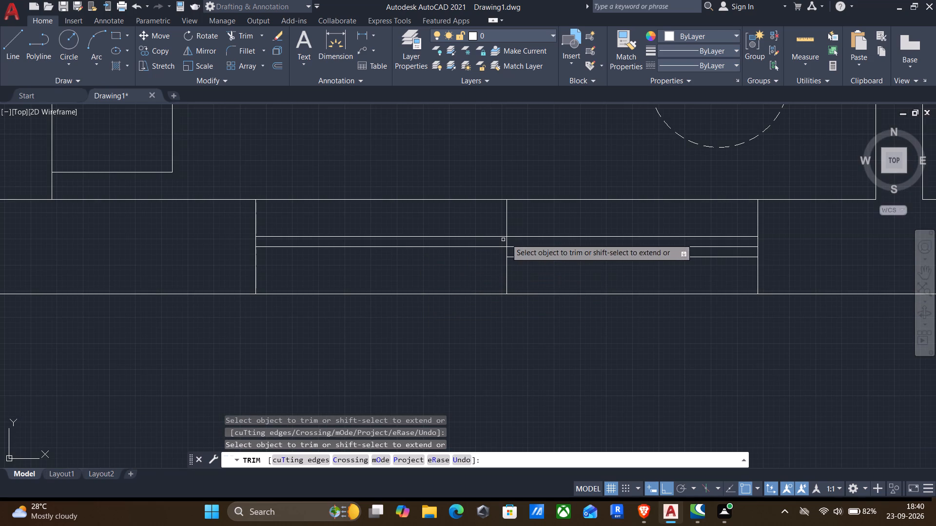
pyautogui.click(523, 234)
pyautogui.click(521, 239)
pyautogui.moveTo(521, 221); pyautogui.dragTo(518, 221)
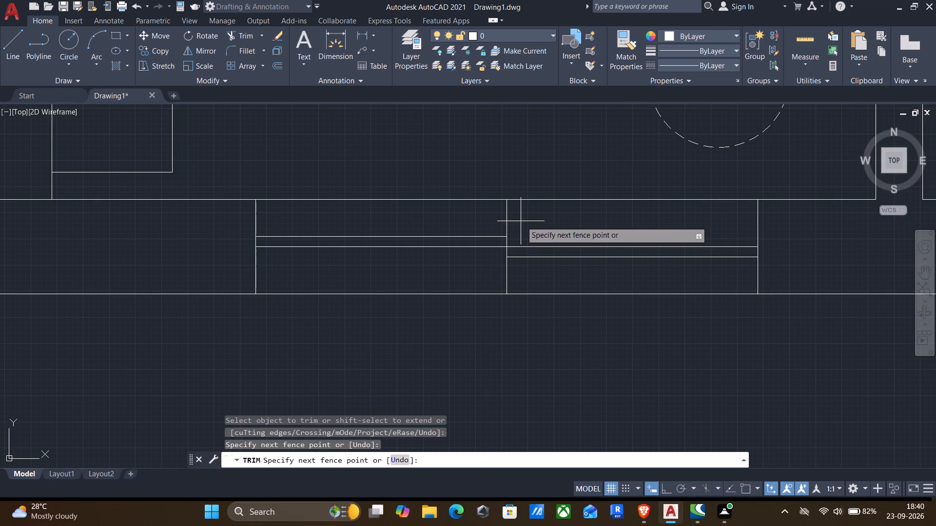
pyautogui.moveTo(518, 221); pyautogui.dragTo(489, 223)
pyautogui.moveTo(492, 269); pyautogui.dragTo(531, 270)
# Trim the living room's west window: east glazing line in the south half, west glazing line in the north half, and the dividing line's outer ends.
pyautogui.scroll(-3, 506, 282)
pyautogui.moveTo(332, 307); pyautogui.dragTo(350, 320, button='middle')
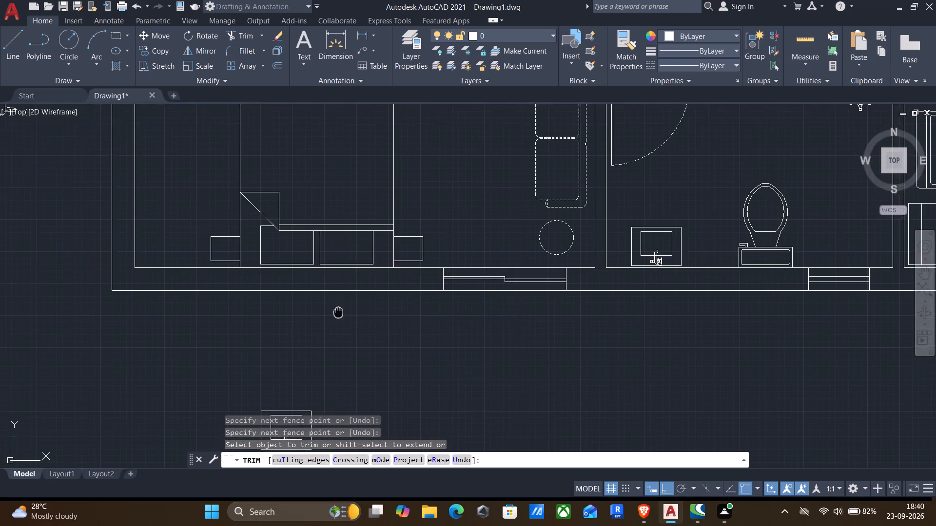
pyautogui.moveTo(350, 320); pyautogui.dragTo(510, 465, button='middle')
pyautogui.moveTo(389, 192); pyautogui.dragTo(443, 463, button='middle')
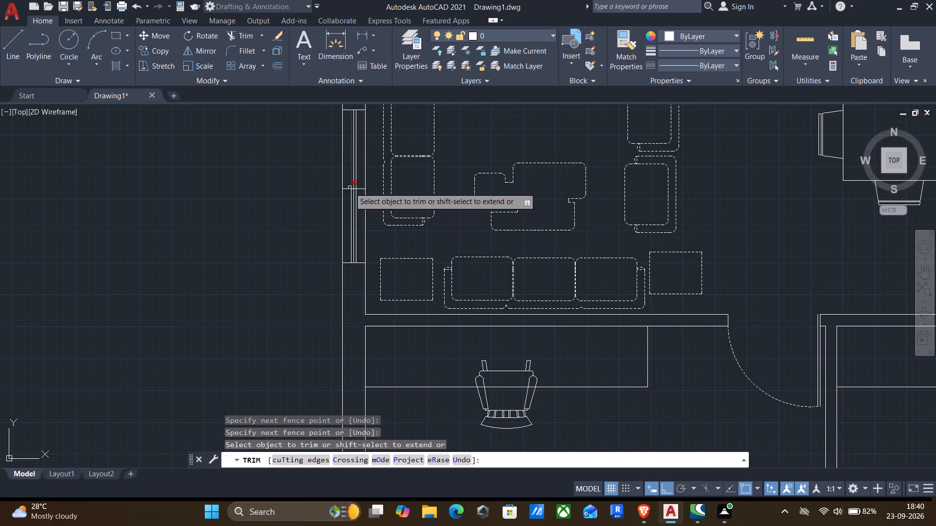
pyautogui.scroll(3, 350, 188)
pyautogui.click(367, 265)
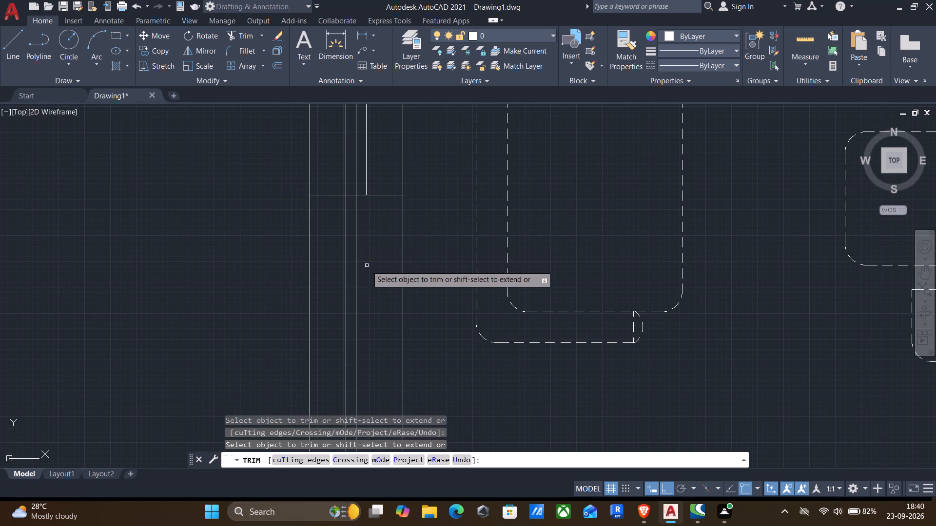
pyautogui.click(346, 178)
pyautogui.moveTo(336, 188); pyautogui.dragTo(329, 231)
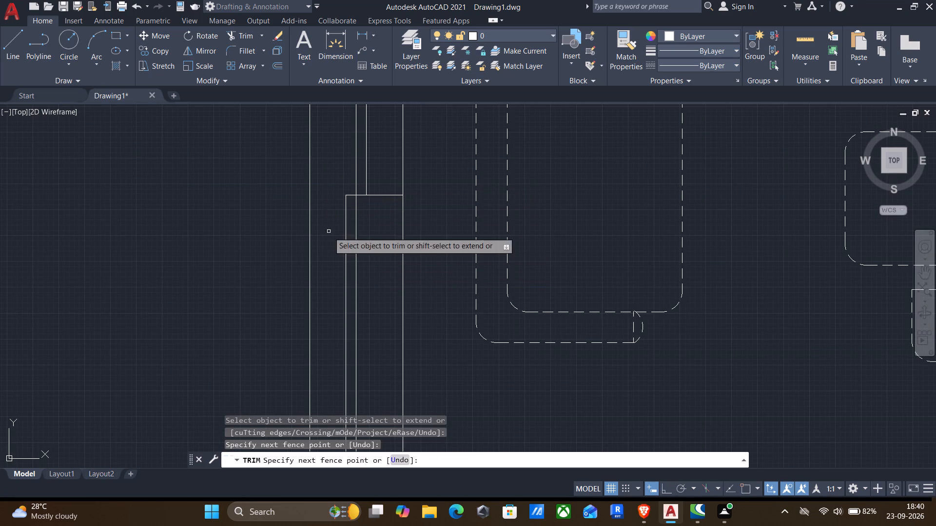
pyautogui.moveTo(380, 184); pyautogui.dragTo(382, 225)
# Remove the centre line from the northwest bathroom's west window with Trim, keeping the two outer glazing lines.
pyautogui.scroll(-3, 377, 231)
pyautogui.moveTo(334, 207); pyautogui.dragTo(336, 350, button='middle')
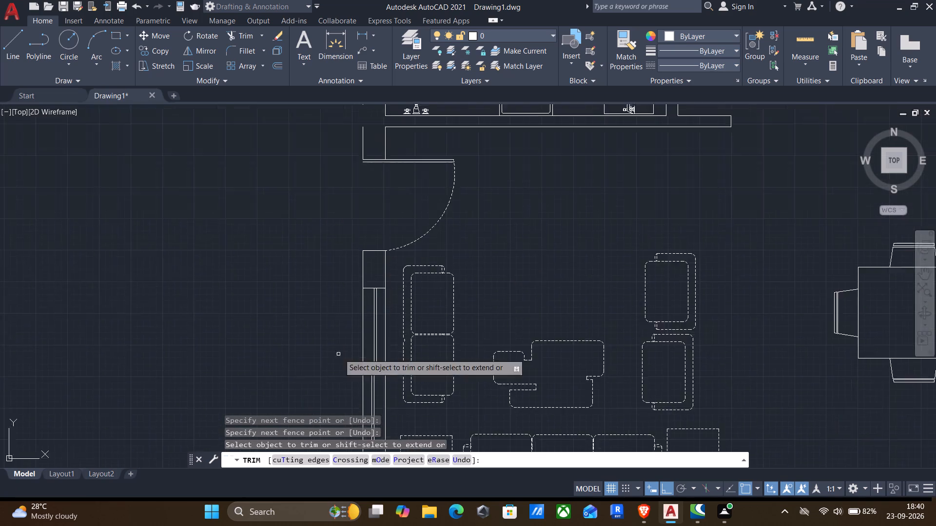
pyautogui.scroll(-1, 340, 349)
pyautogui.moveTo(353, 216); pyautogui.dragTo(362, 350, button='middle')
pyautogui.scroll(3, 369, 266)
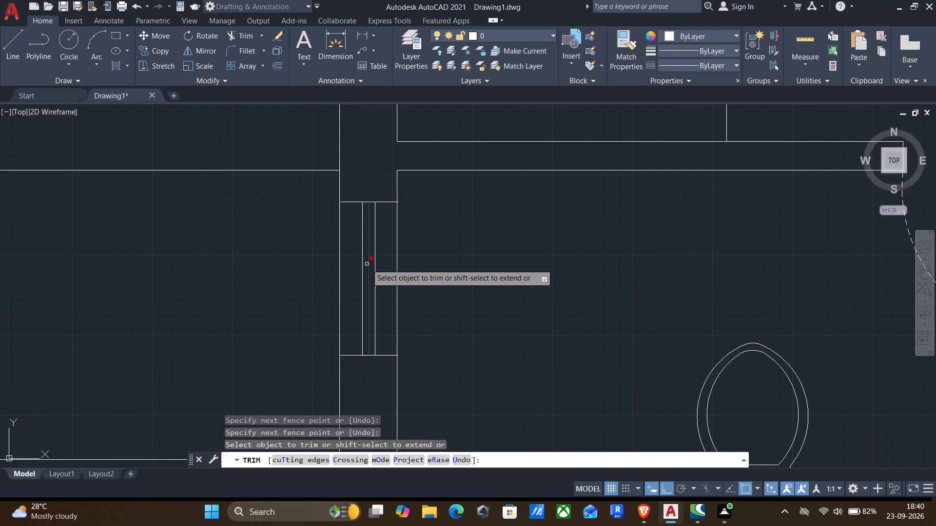
pyautogui.click(367, 264)
# Trim the northwest bedroom's north window: south glazing line in the west half, north glazing line in the east half, and the dividing line's outer ends.
pyautogui.scroll(-3, 367, 264)
pyautogui.moveTo(346, 196); pyautogui.dragTo(331, 370, button='middle')
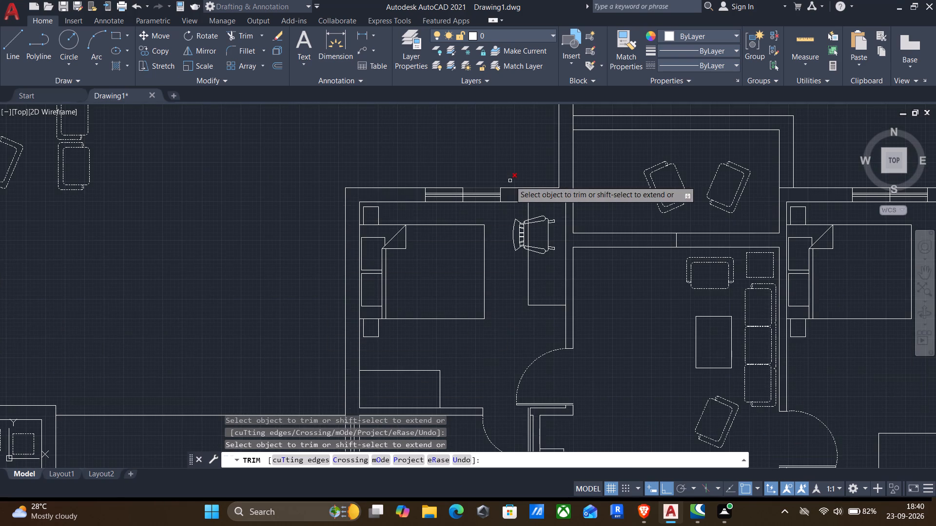
pyautogui.scroll(3, 477, 200)
pyautogui.click(400, 185)
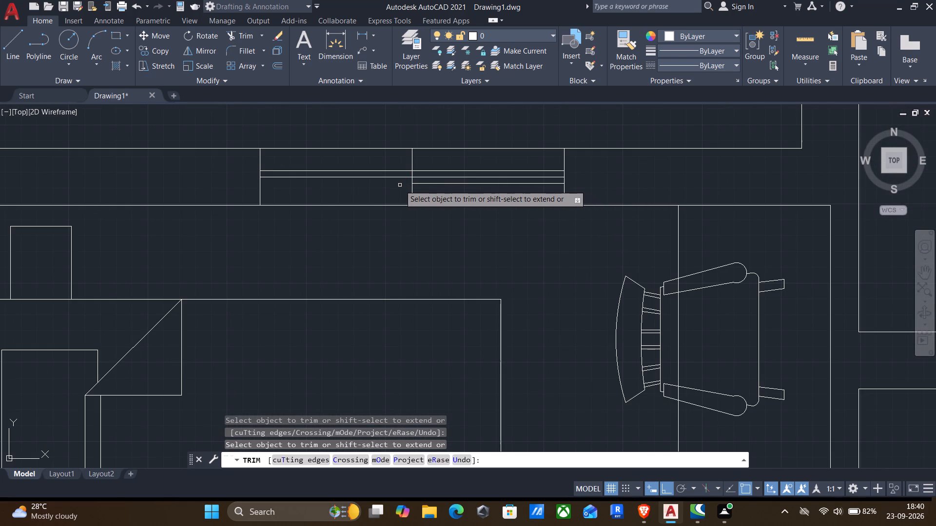
pyautogui.click(430, 172)
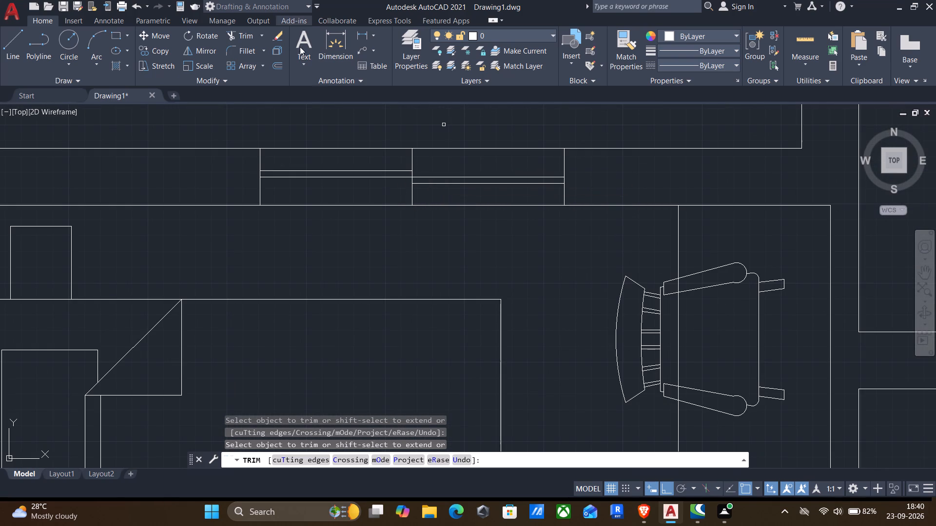
pyautogui.click(414, 162)
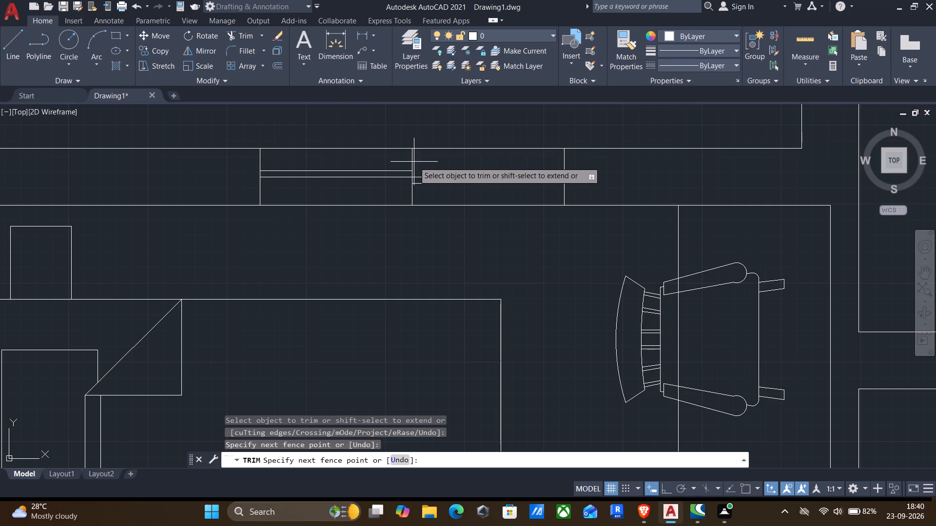
pyautogui.click(399, 157)
pyautogui.moveTo(421, 190); pyautogui.dragTo(381, 185)
pyautogui.scroll(-3, 380, 186)
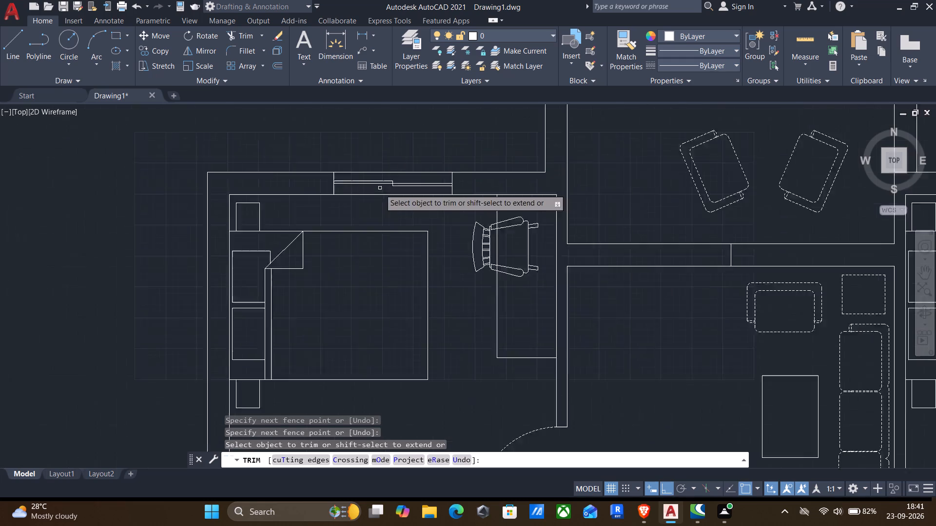
# Trim the northeast bedroom's north window: south glazing line in the west half, north glazing line in the east half, and the dividing line's outer ends.
pyautogui.moveTo(582, 214); pyautogui.dragTo(211, 244, button='middle')
pyautogui.scroll(3, 415, 223)
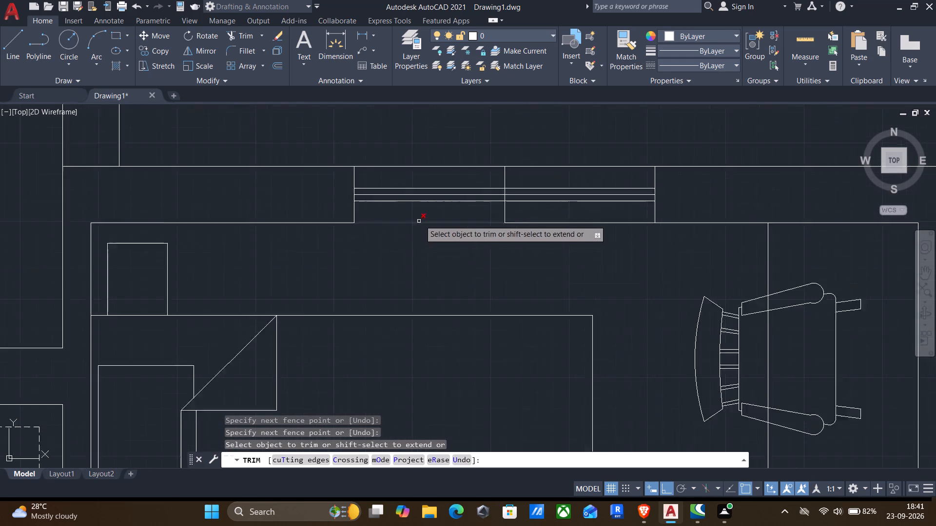
pyautogui.scroll(1, 422, 218)
pyautogui.click(430, 188)
pyautogui.click(428, 198)
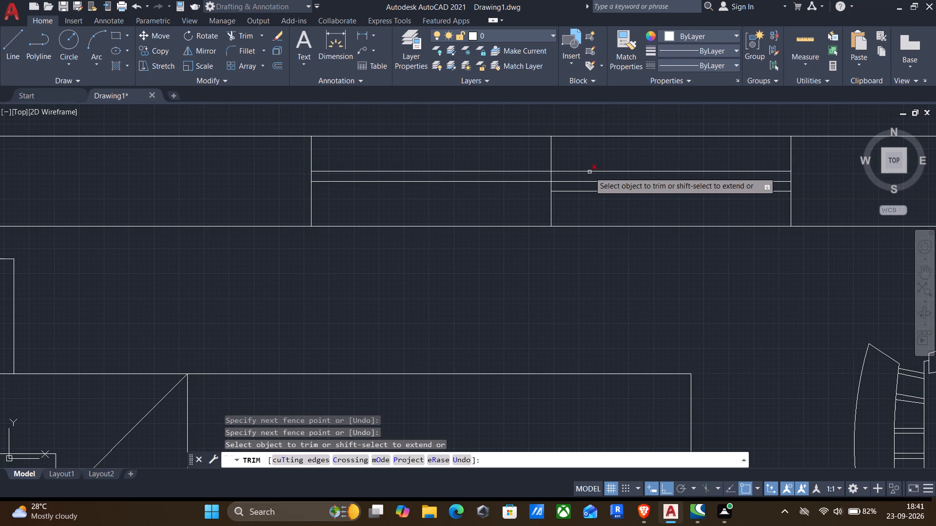
pyautogui.click(589, 172)
pyautogui.moveTo(558, 208); pyautogui.dragTo(505, 208)
pyautogui.moveTo(534, 146); pyautogui.dragTo(553, 152)
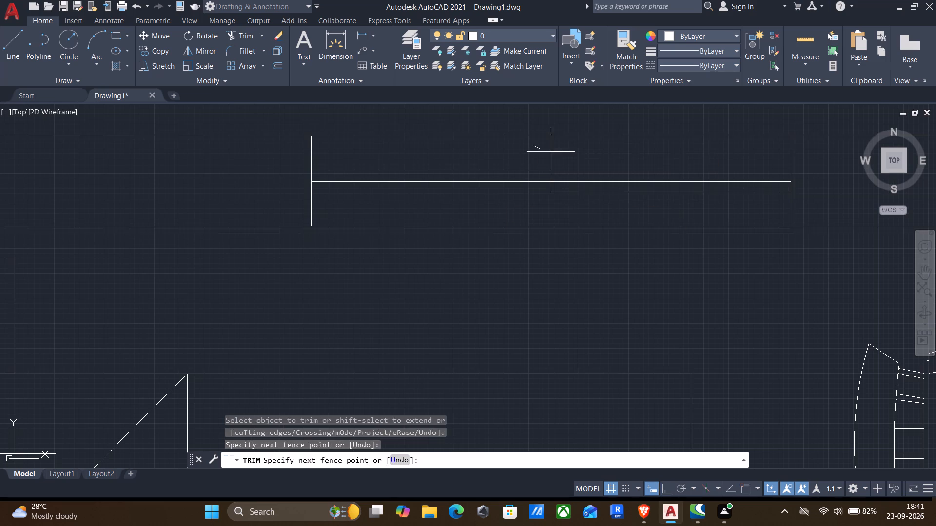
pyautogui.moveTo(553, 152); pyautogui.dragTo(571, 153)
# Trim away the centre line and the dividing line of the northeast bathroom's east window, keeping the two outer glazing lines.
pyautogui.scroll(-2, 586, 178)
pyautogui.moveTo(616, 240); pyautogui.dragTo(319, 159, button='middle')
pyautogui.scroll(-2, 312, 162)
pyautogui.moveTo(378, 286); pyautogui.dragTo(390, 205, button='middle')
pyautogui.scroll(3, 414, 234)
pyautogui.scroll(-2, 424, 255)
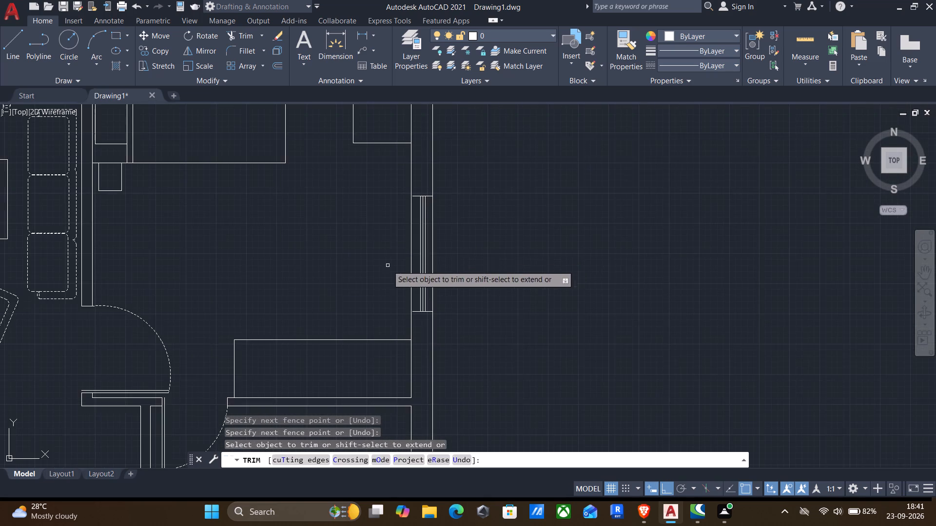
pyautogui.moveTo(381, 271); pyautogui.dragTo(374, 162, button='middle')
pyautogui.moveTo(394, 318); pyautogui.dragTo(421, 179, button='middle')
pyautogui.scroll(4, 462, 227)
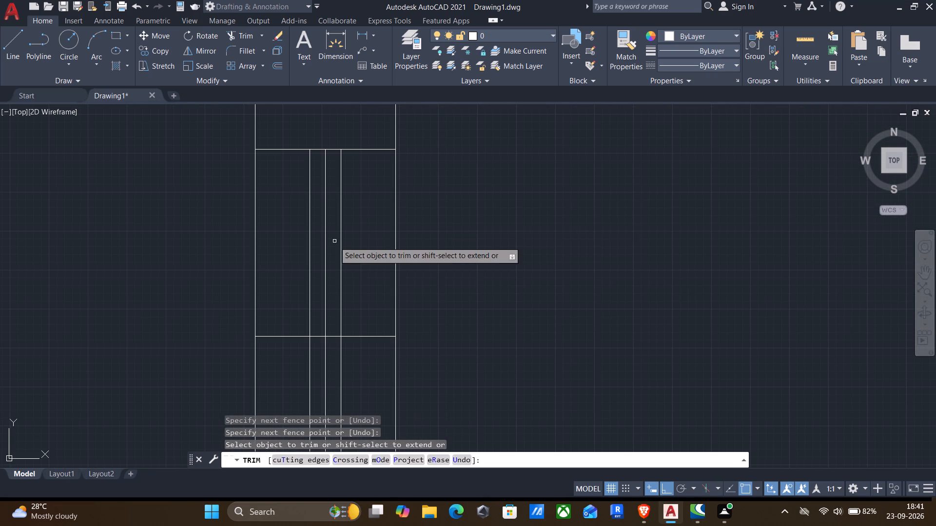
pyautogui.moveTo(326, 280); pyautogui.dragTo(326, 284)
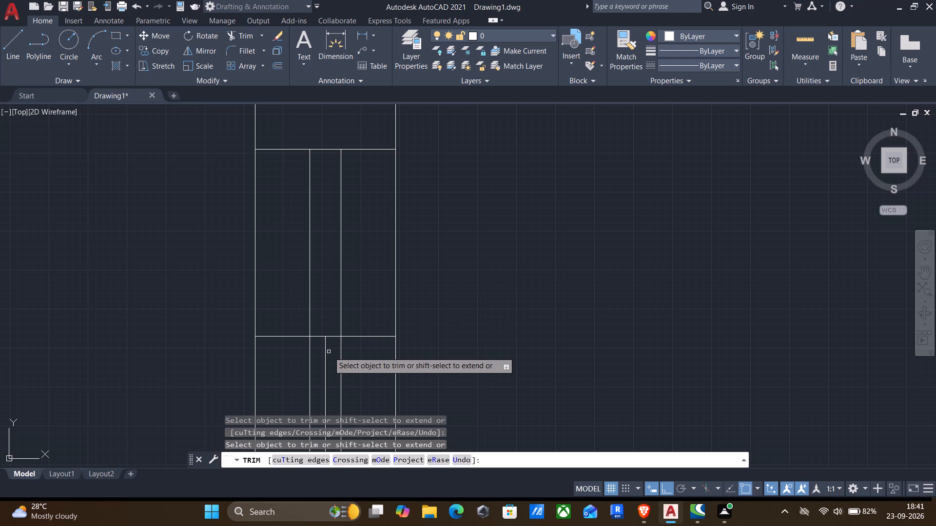
pyautogui.click(326, 360)
pyautogui.click(328, 337)
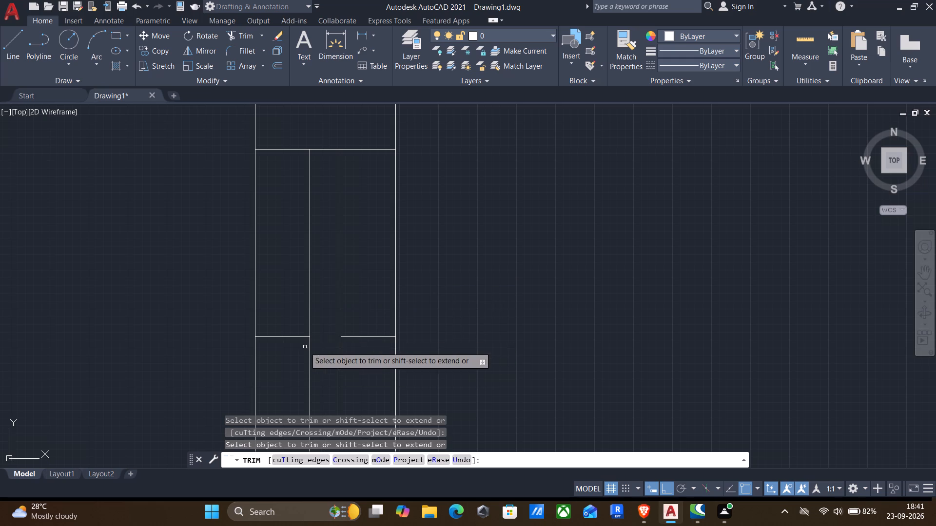
pyautogui.moveTo(293, 353); pyautogui.dragTo(285, 311)
pyautogui.moveTo(369, 368); pyautogui.dragTo(366, 305)
pyautogui.scroll(-3, 378, 322)
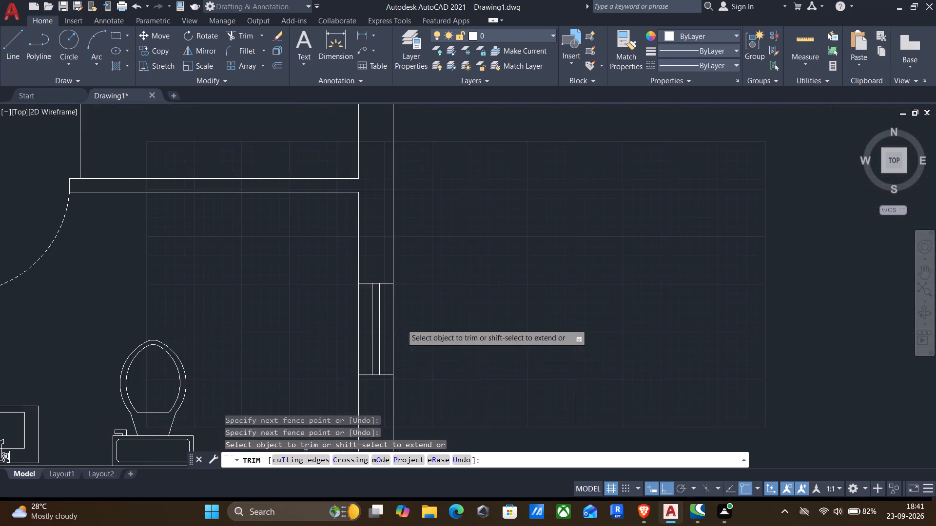
pyautogui.moveTo(417, 356); pyautogui.dragTo(493, 148, button='middle')
pyautogui.scroll(1, 500, 121)
pyautogui.scroll(-2, 500, 131)
pyautogui.moveTo(550, 350); pyautogui.dragTo(548, 431, button='middle')
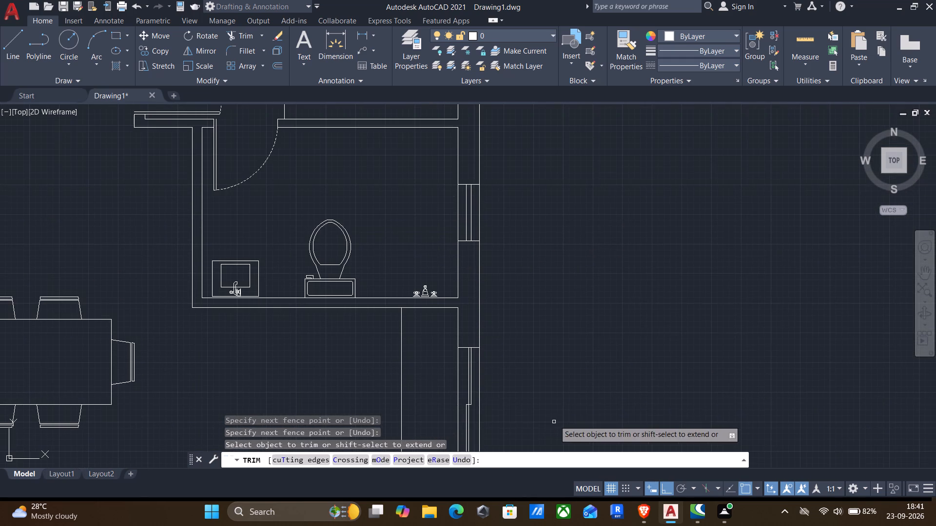
pyautogui.press('Escape')
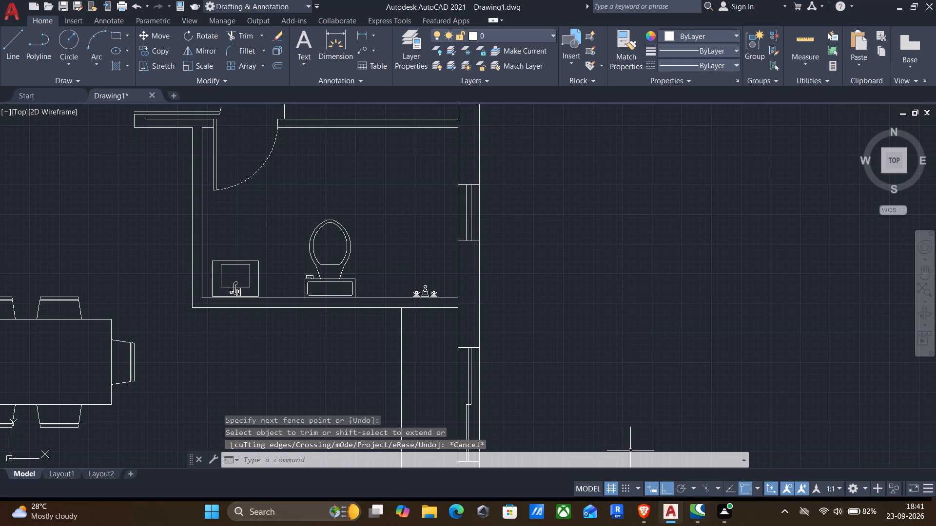
# Draw a horizontal dividing line across the full wall thickness at the middle of the northeast bedroom's east window.
pyautogui.moveTo(597, 241); pyautogui.dragTo(594, 413, button='middle')
pyautogui.scroll(-1, 564, 250)
pyautogui.moveTo(565, 264); pyautogui.dragTo(606, 358, button='middle')
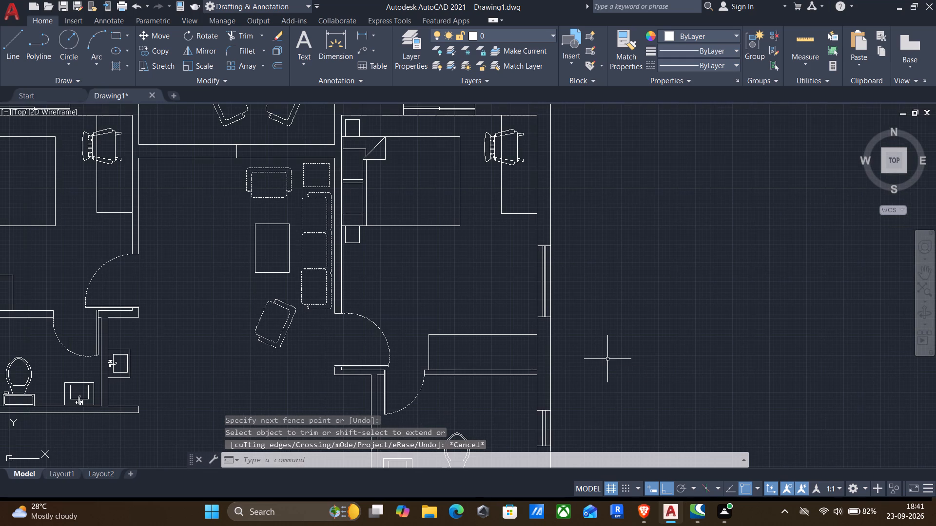
pyautogui.press('l')
pyautogui.press('Return')
pyautogui.scroll(3, 523, 283)
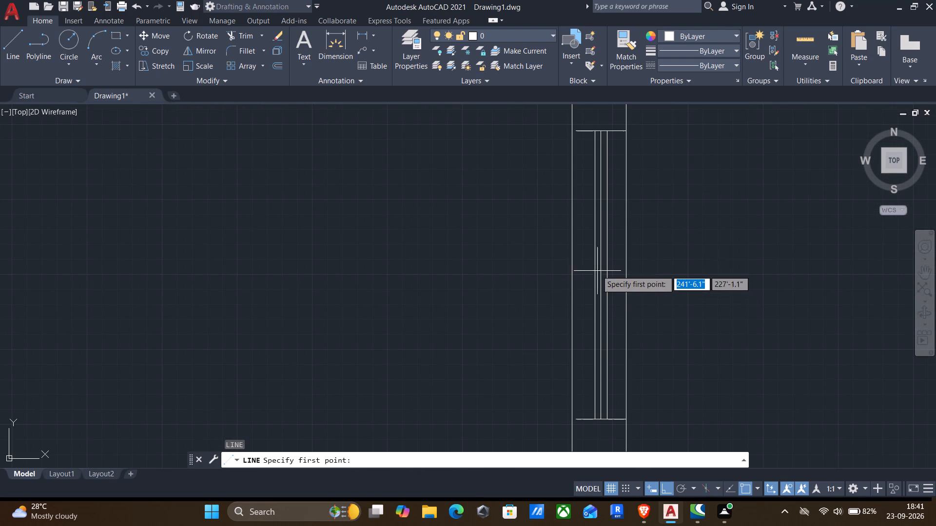
pyautogui.click(592, 270)
pyautogui.click(625, 279)
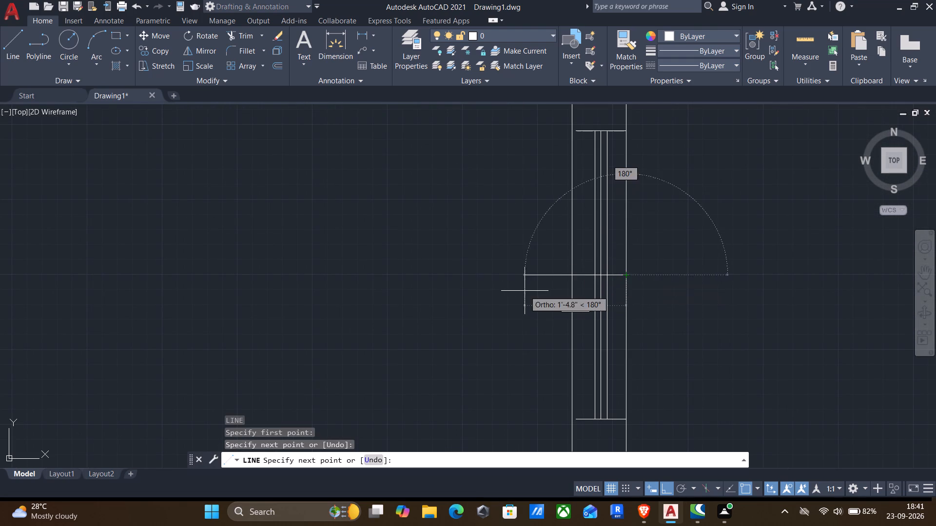
pyautogui.click(571, 276)
pyautogui.press('Return')
# Trim the northeast bedroom's east window: east glazing line in the south half, west glazing line in the north half, and the dividing line's outer ends.
pyautogui.write('tr')
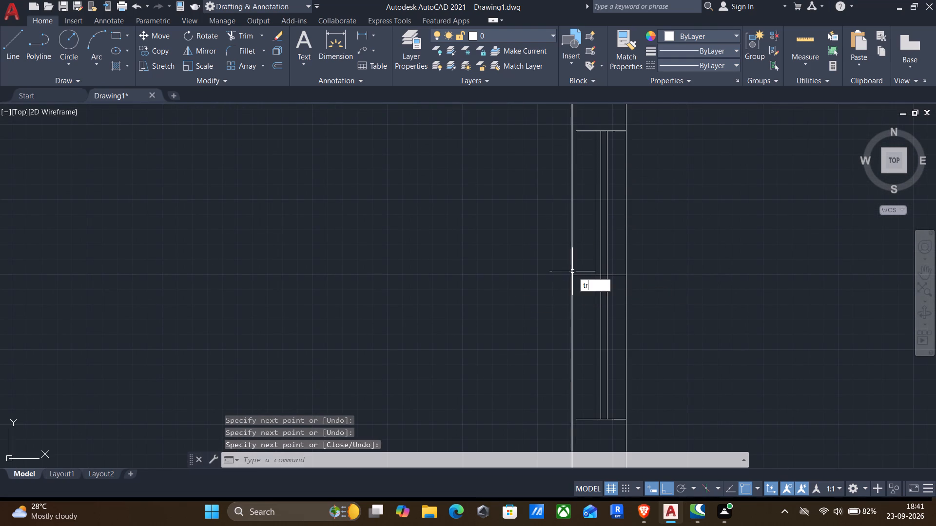
pyautogui.press('Return')
pyautogui.scroll(3, 592, 283)
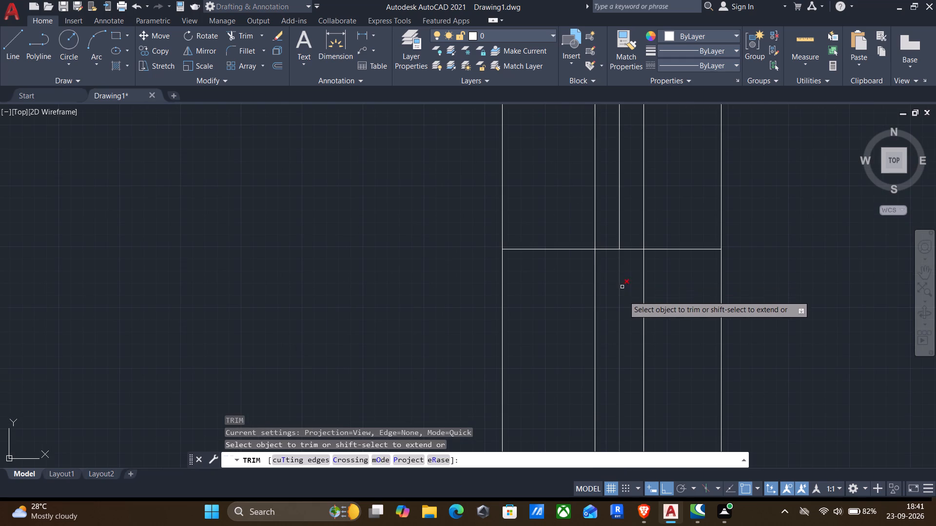
pyautogui.moveTo(638, 322); pyautogui.dragTo(653, 325)
pyautogui.click(595, 207)
pyautogui.moveTo(562, 233); pyautogui.dragTo(559, 241)
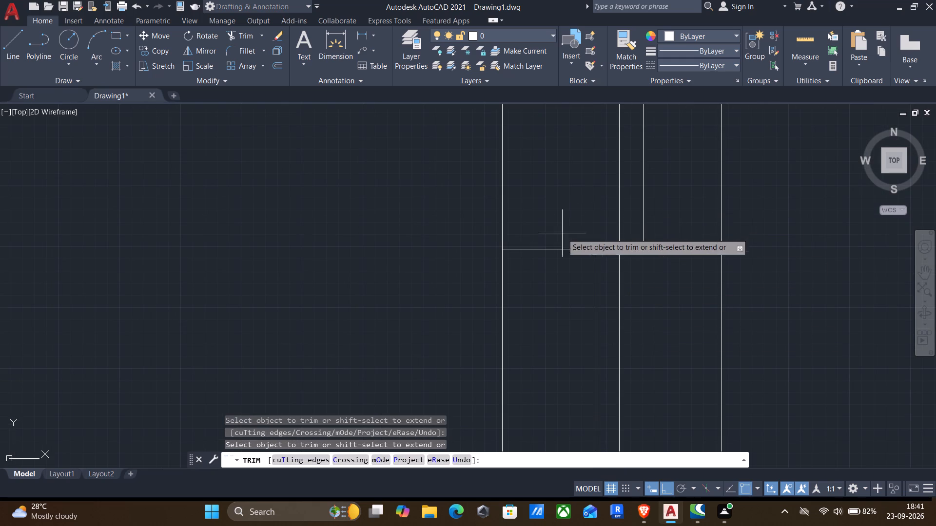
pyautogui.moveTo(559, 241); pyautogui.dragTo(552, 284)
pyautogui.moveTo(662, 289); pyautogui.dragTo(672, 217)
pyautogui.scroll(-4, 671, 222)
pyautogui.moveTo(567, 238); pyautogui.dragTo(636, 228, button='middle')
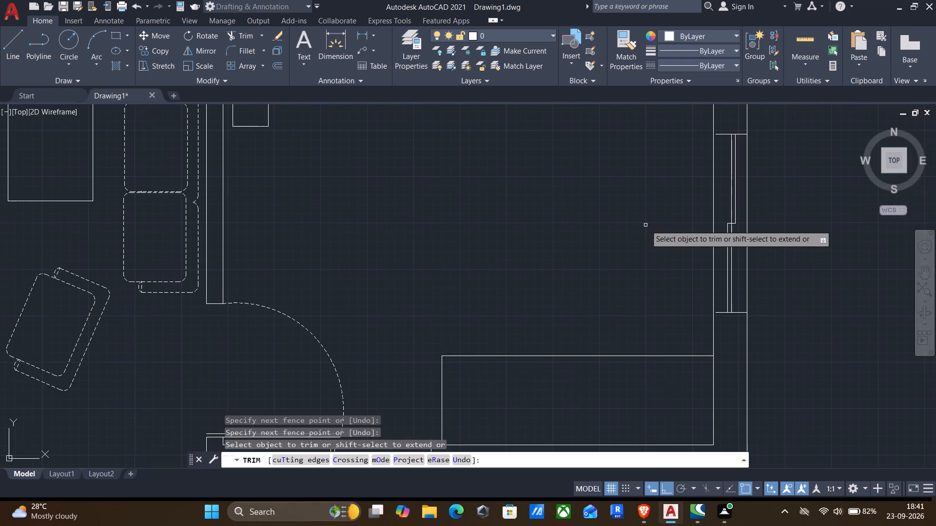
pyautogui.press('Escape')
# Extend the outer west wall line north from the entrance door to close the gap beside the northwest bathroom's south wall.
pyautogui.scroll(-2, 646, 225)
pyautogui.moveTo(624, 225); pyautogui.dragTo(634, 225, button='middle')
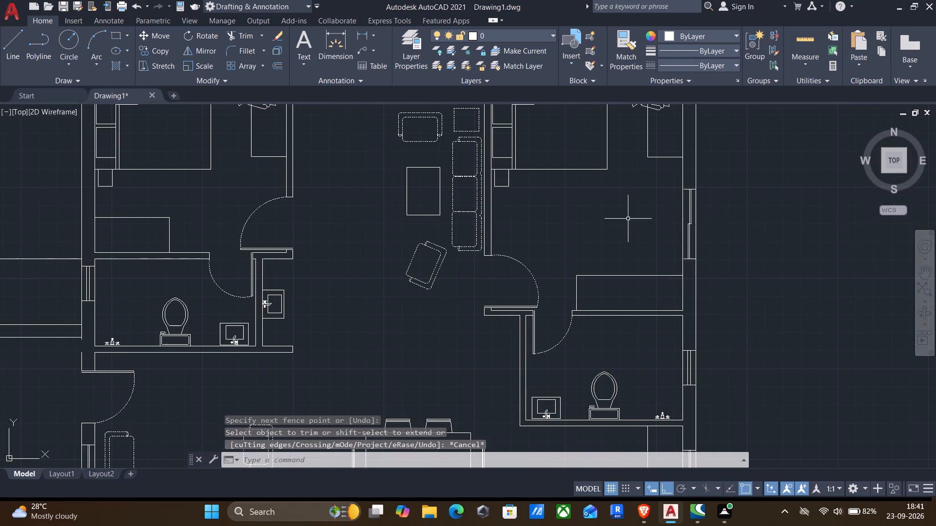
pyautogui.moveTo(627, 219); pyautogui.dragTo(648, 226, button='middle')
pyautogui.scroll(-1, 595, 216)
pyautogui.moveTo(544, 241); pyautogui.dragTo(595, 234, button='middle')
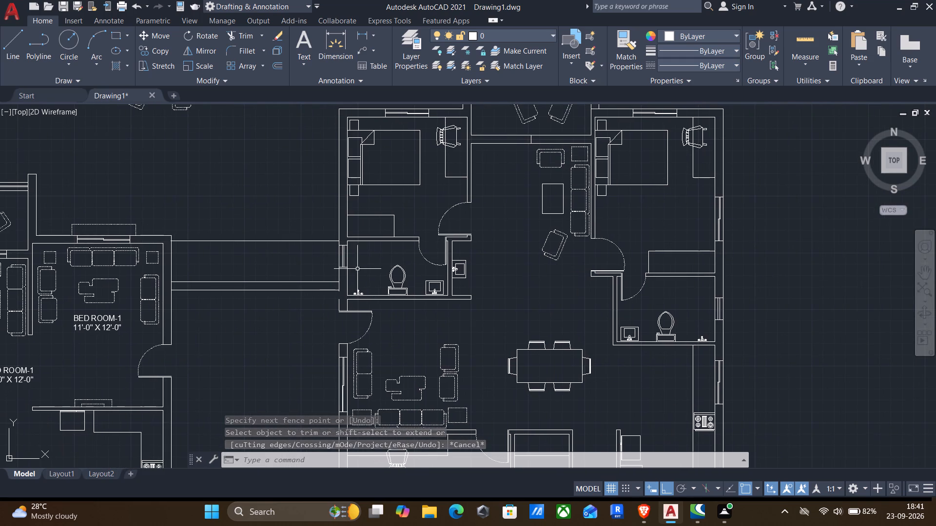
pyautogui.scroll(2, 355, 270)
pyautogui.write('ex')
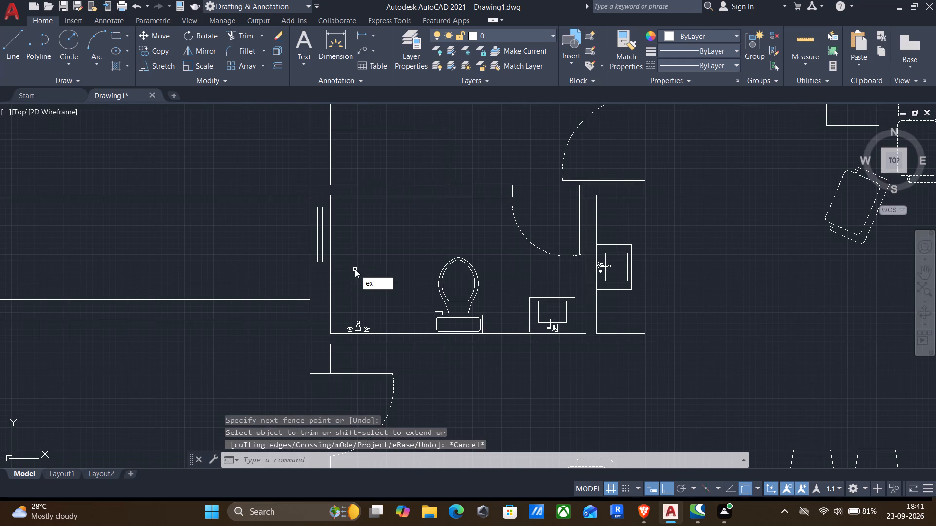
pyautogui.press('Return')
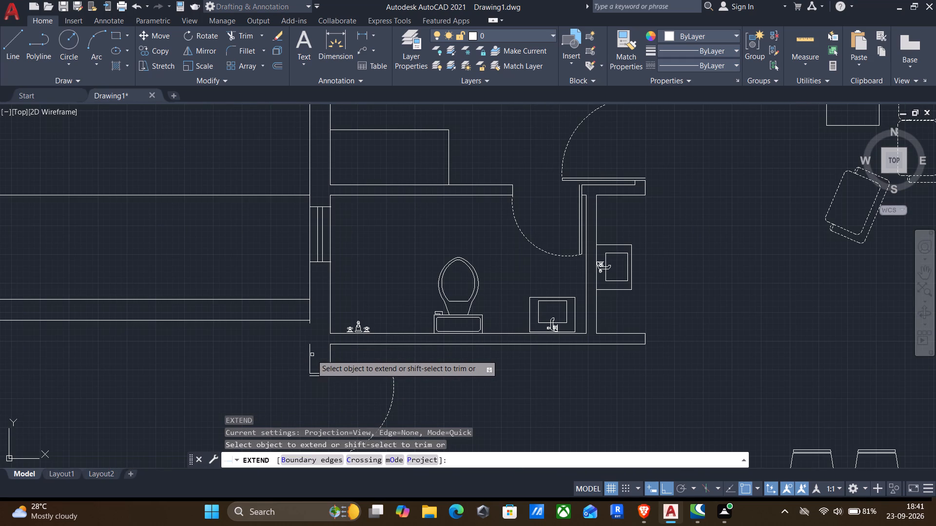
pyautogui.click(310, 355)
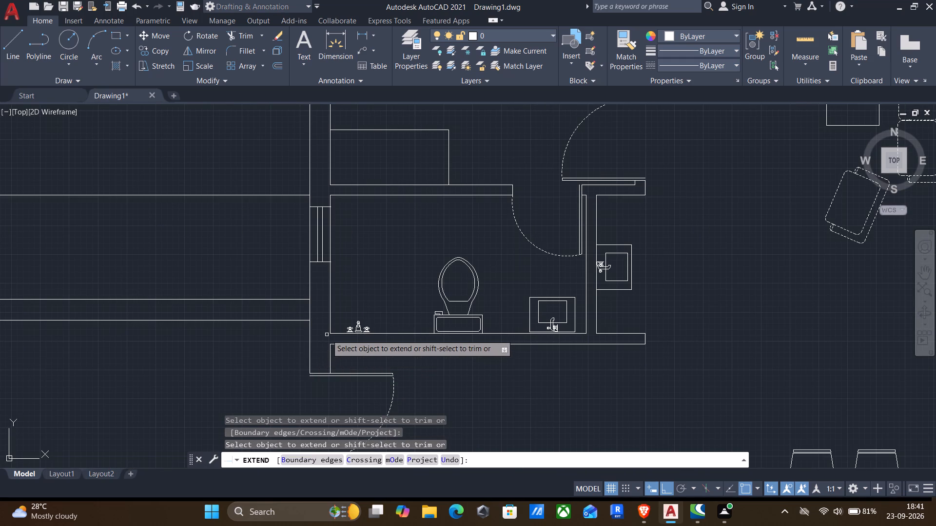
pyautogui.press('Escape')
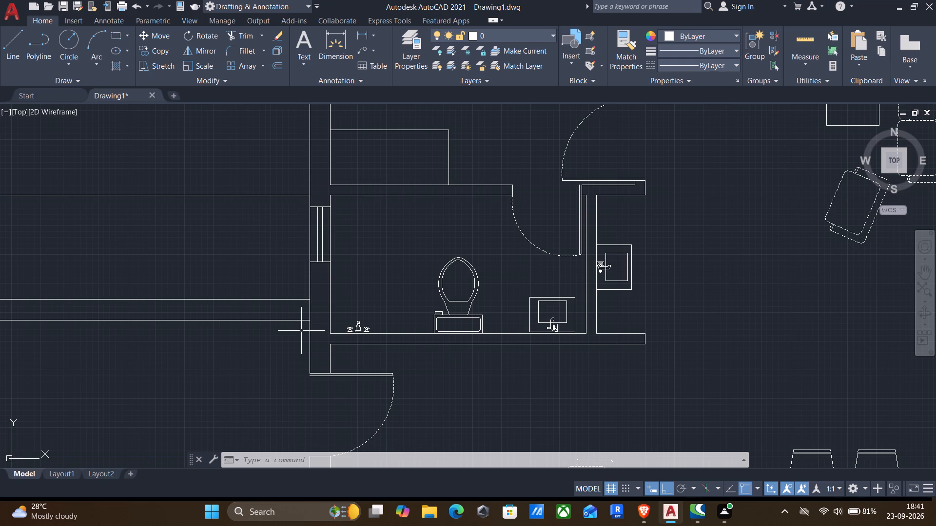
# Erase the two parallel horizontal lines of the passage's south side between the two units, west of the northwest bathroom.
pyautogui.click(240, 343)
pyautogui.click(192, 287)
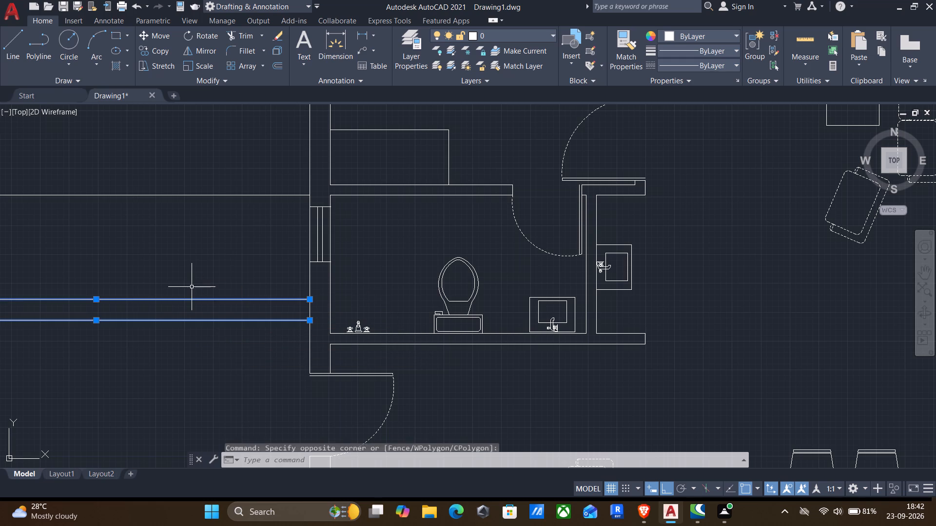
pyautogui.press('Delete')
# Draw a horizontal line from the northwest bathroom's inner southwest corner west to the outer east wall of the neighbouring unit.
pyautogui.moveTo(192, 300); pyautogui.dragTo(526, 266, button='middle')
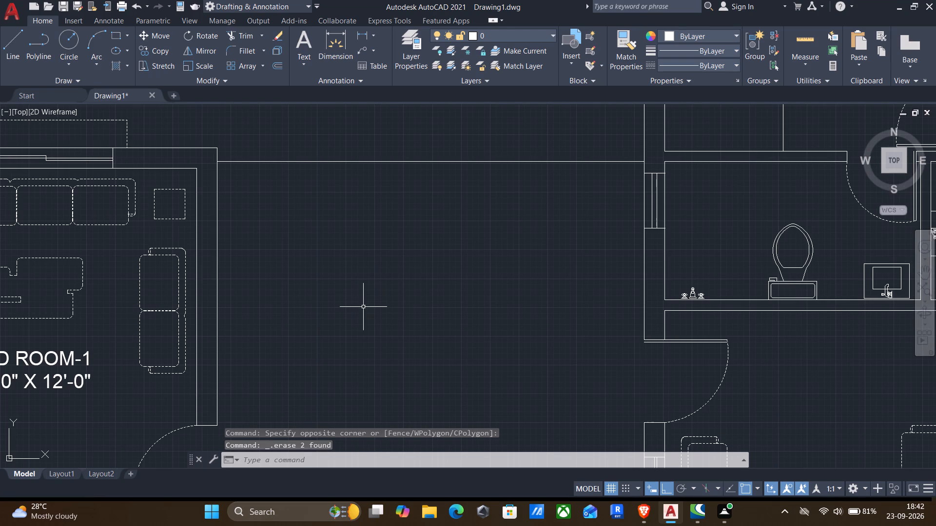
pyautogui.press('l')
pyautogui.press('Return')
pyautogui.scroll(2, 641, 304)
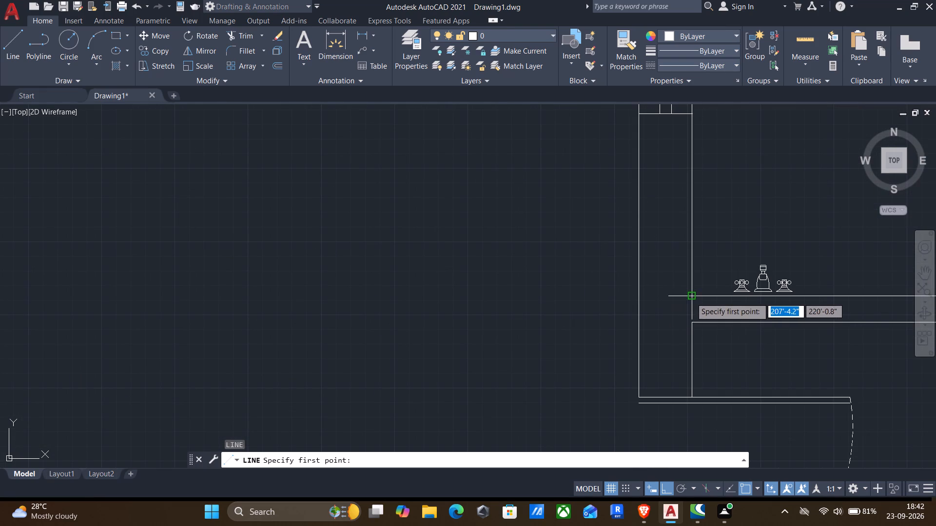
pyautogui.click(691, 298)
pyautogui.moveTo(241, 254); pyautogui.dragTo(458, 250, button='middle')
pyautogui.moveTo(198, 255); pyautogui.dragTo(205, 258, button='middle')
pyautogui.scroll(-1, 207, 258)
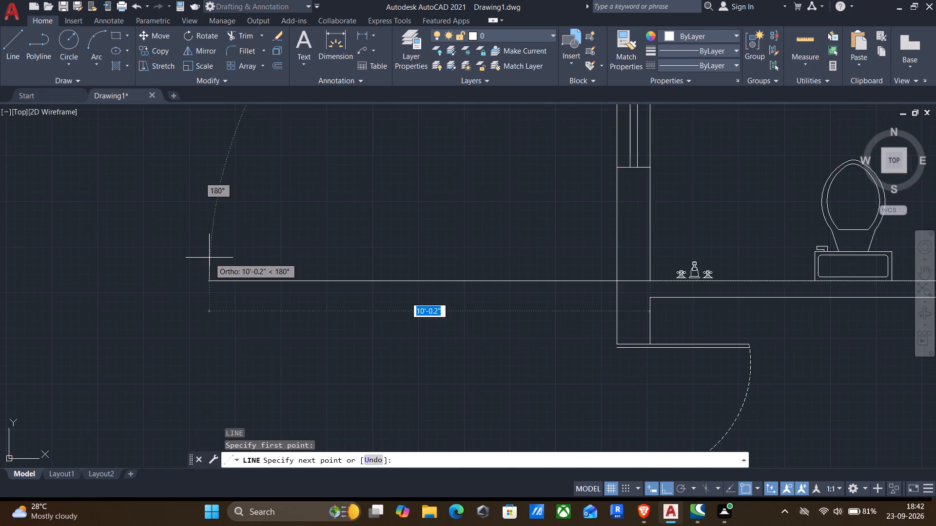
pyautogui.moveTo(214, 258); pyautogui.dragTo(443, 261, button='middle')
pyautogui.click(166, 279)
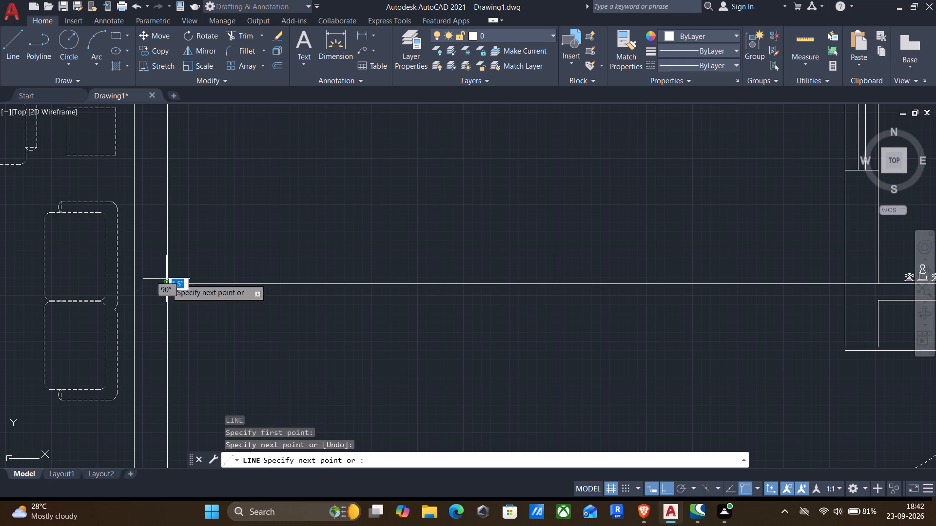
pyautogui.press('Return')
# Offset the new horizontal connecting line 9" to the south.
pyautogui.press('o')
pyautogui.press('Return')
pyautogui.click(313, 271)
pyautogui.moveTo(279, 328); pyautogui.dragTo(283, 320)
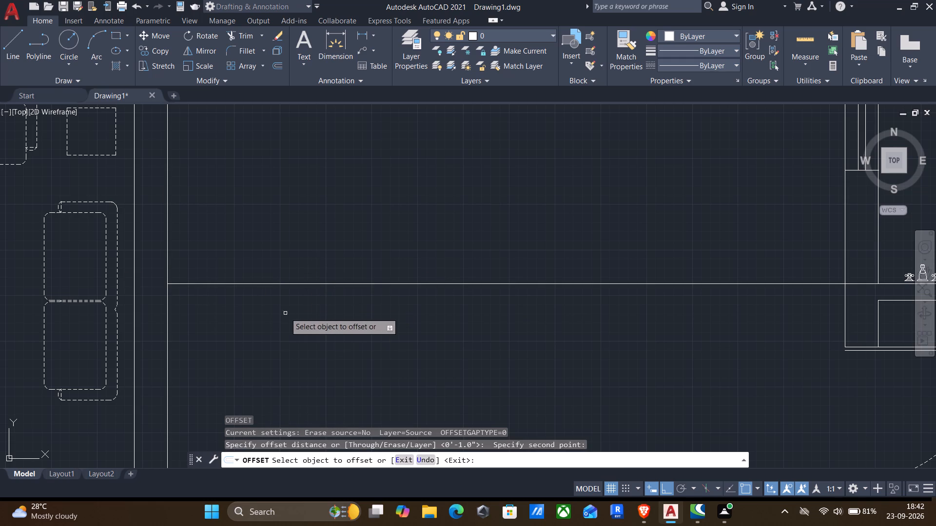
pyautogui.click(280, 284)
pyautogui.press('9')
pyautogui.hotkey('shift', '"')
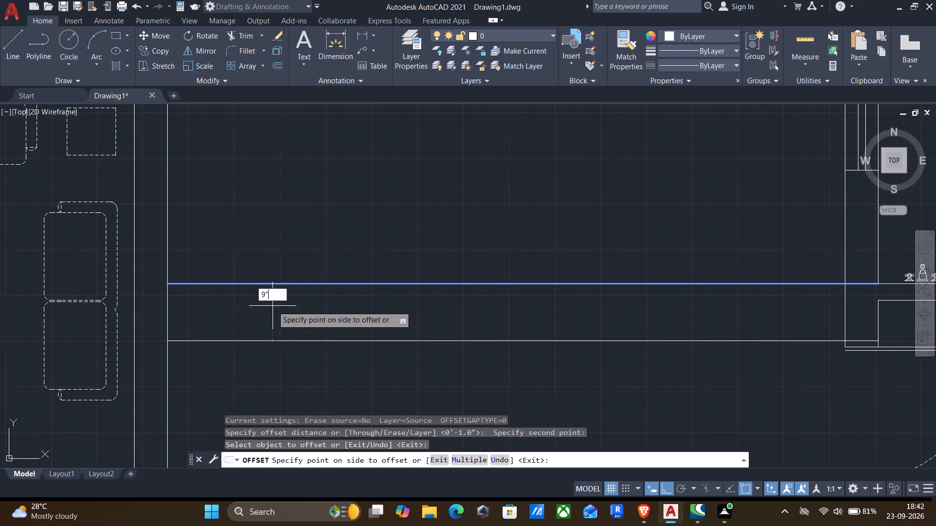
pyautogui.press('Return')
pyautogui.press('Return')
# Trim the ends of both connecting lines that cross the west wall beside the northwest bathroom.
pyautogui.write('tr')
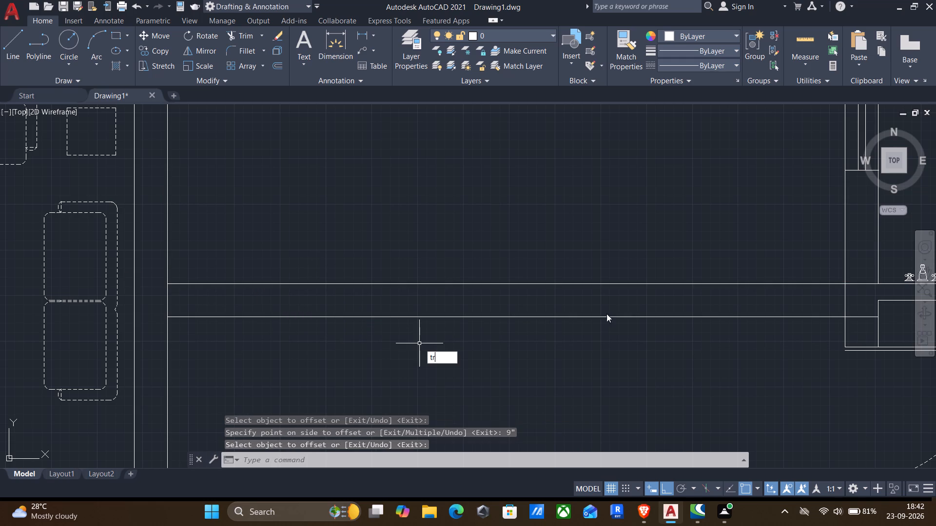
pyautogui.press('Return')
pyautogui.moveTo(852, 324); pyautogui.dragTo(853, 287)
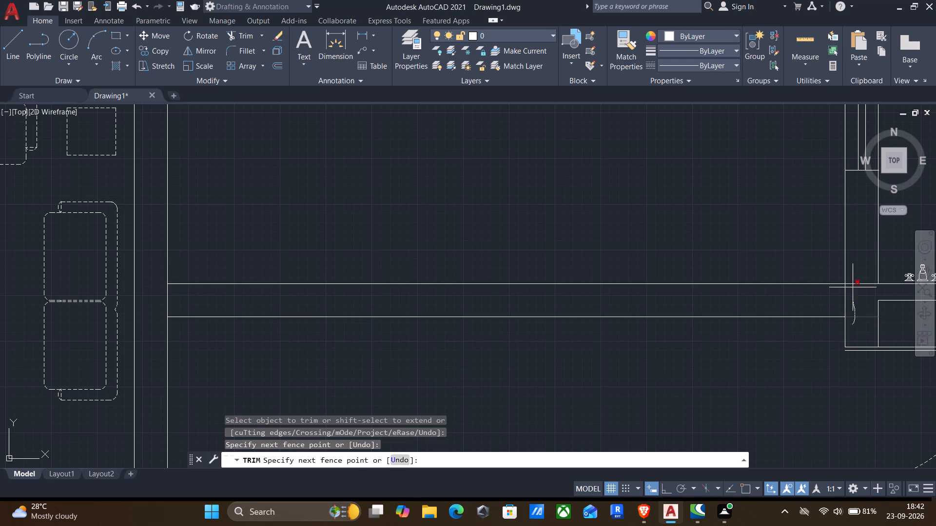
pyautogui.moveTo(853, 287); pyautogui.dragTo(855, 271)
pyautogui.scroll(-2, 731, 333)
pyautogui.moveTo(700, 353); pyautogui.dragTo(586, 287, button='middle')
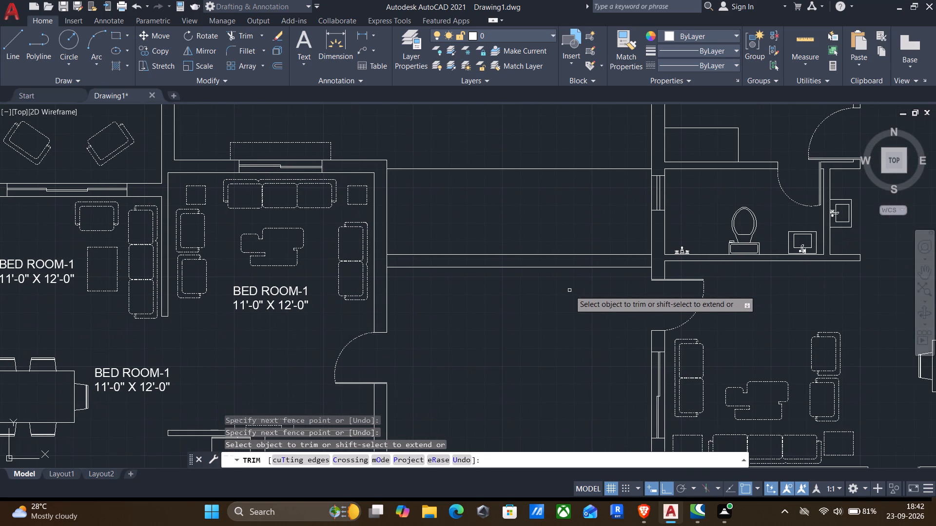
pyautogui.press('Escape')
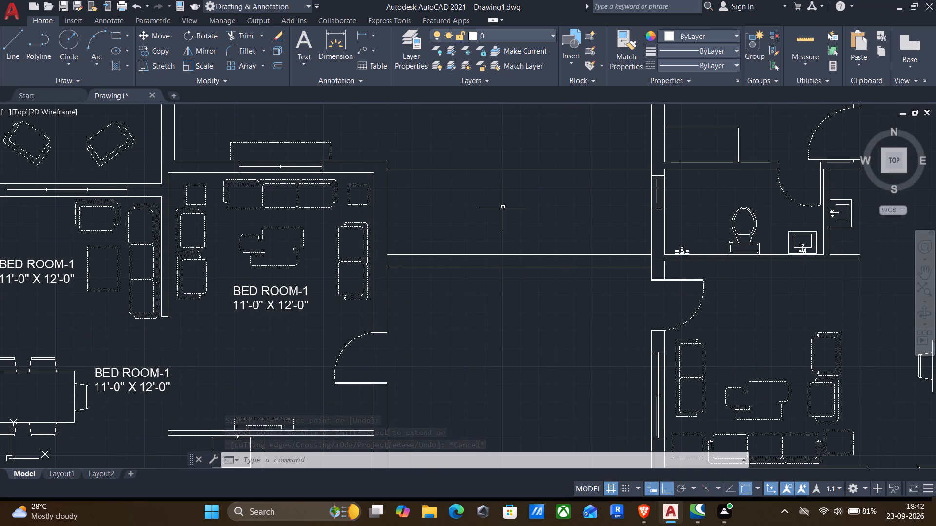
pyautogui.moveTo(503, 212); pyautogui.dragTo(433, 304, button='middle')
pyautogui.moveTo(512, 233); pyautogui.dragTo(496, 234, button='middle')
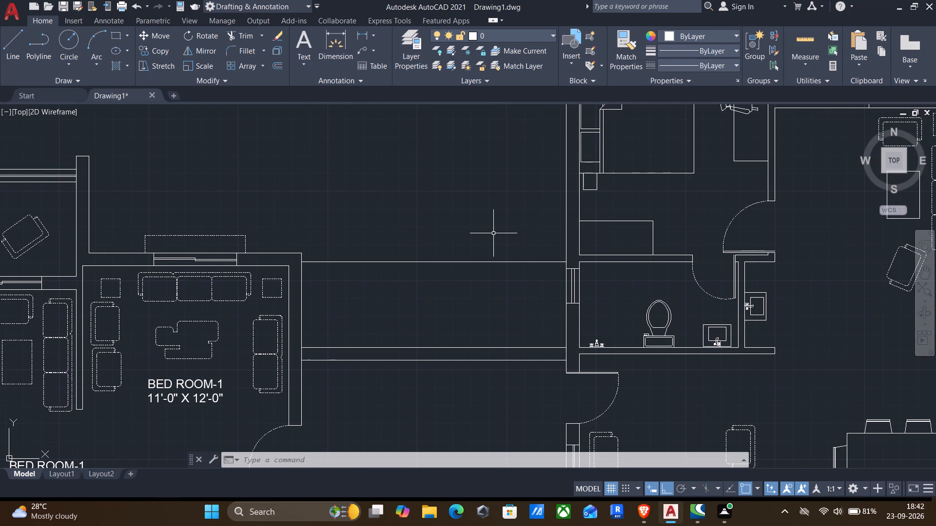
# Set the linetype to HIDDEN and draw an outline projecting 1' north of the northwest bedroom's north window, extending 6" past each side.
pyautogui.moveTo(492, 235); pyautogui.dragTo(424, 342, button='middle')
pyautogui.click(695, 63)
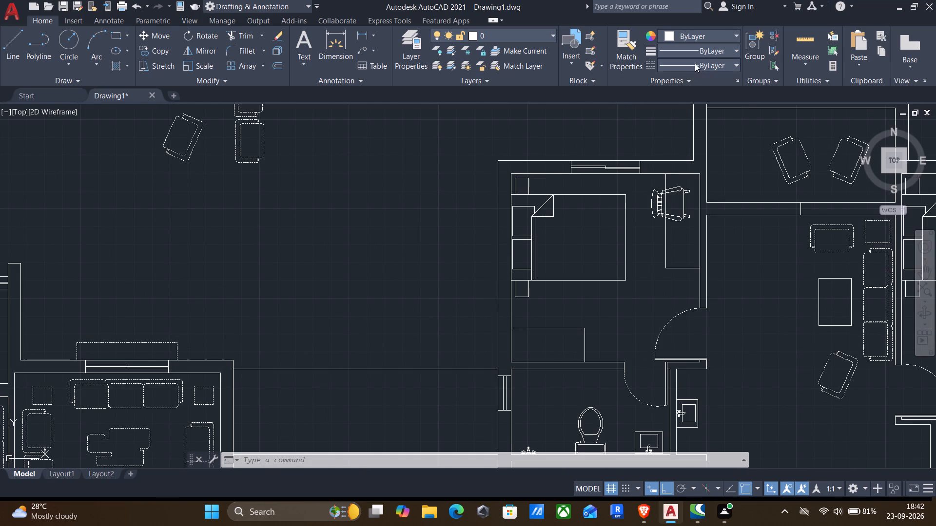
pyautogui.click(702, 124)
pyautogui.press('l')
pyautogui.press('Return')
pyautogui.scroll(3, 577, 164)
pyautogui.click(549, 153)
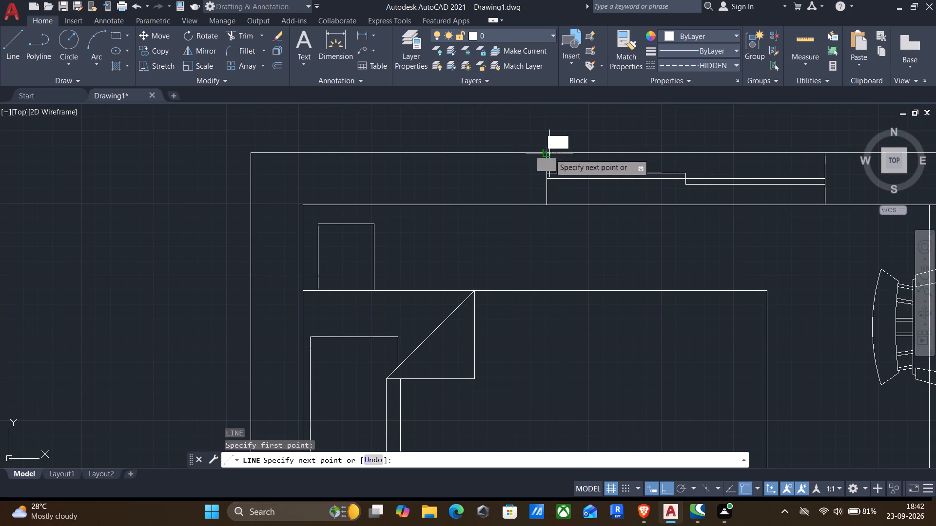
pyautogui.write('6"')
pyautogui.press('Return')
pyautogui.moveTo(478, 153); pyautogui.dragTo(478, 260, button='middle')
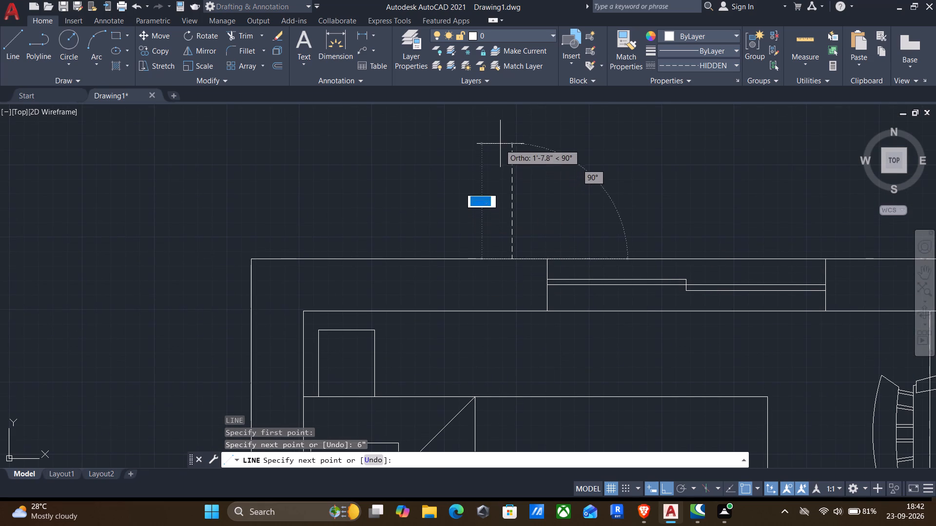
pyautogui.write("1'")
pyautogui.press('Return')
pyautogui.moveTo(689, 189); pyautogui.dragTo(516, 203, button='middle')
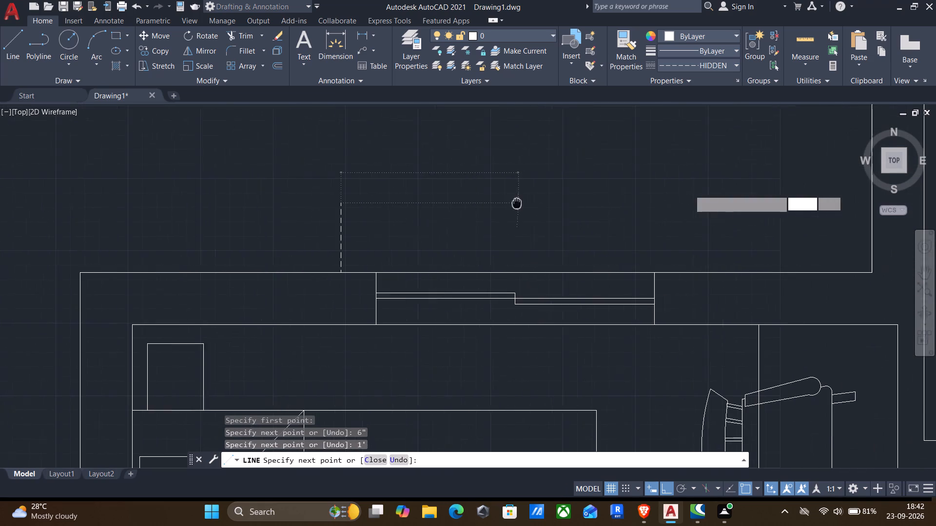
pyautogui.moveTo(516, 203); pyautogui.dragTo(515, 203, button='middle')
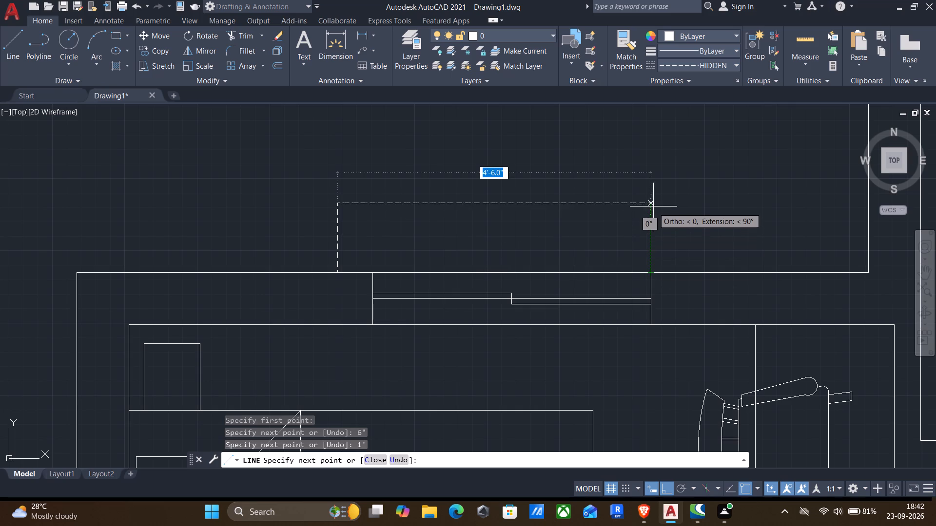
pyautogui.click(653, 199)
pyautogui.write('6"')
pyautogui.press('Return')
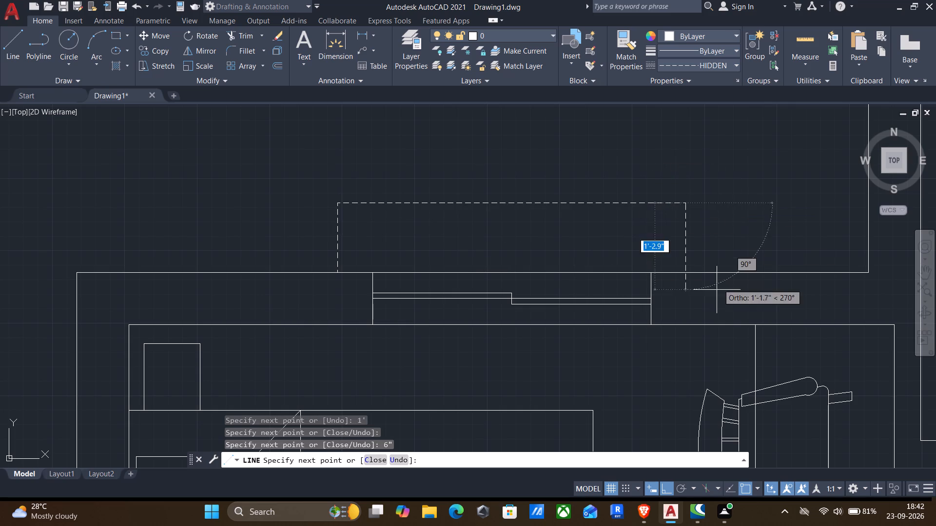
pyautogui.click(690, 275)
pyautogui.press('Return')
# Draw a dashed outline projecting 1' outside the northeast bedroom's north window, extending 6" past each side of the opening.
pyautogui.scroll(-2, 718, 238)
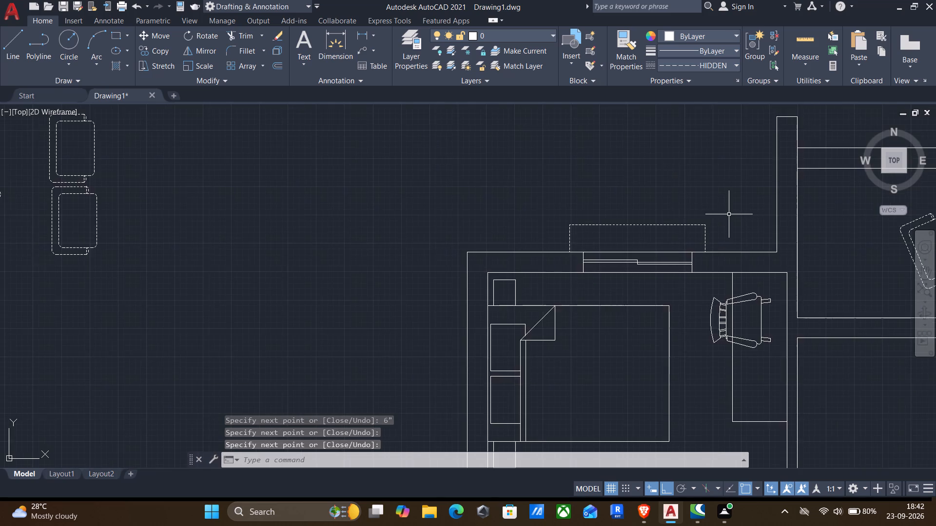
pyautogui.moveTo(729, 214); pyautogui.dragTo(377, 270, button='middle')
pyautogui.scroll(-1, 481, 259)
pyautogui.moveTo(601, 276); pyautogui.dragTo(388, 235, button='middle')
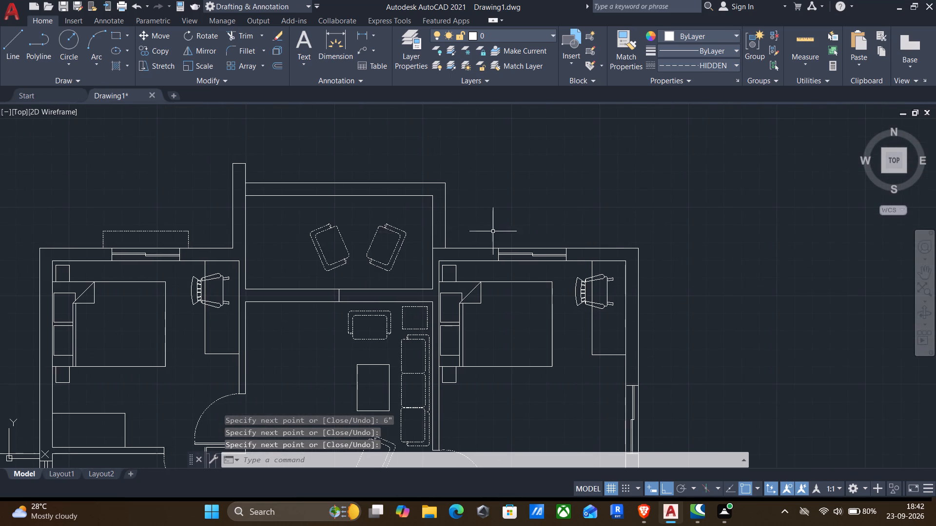
pyautogui.scroll(2, 504, 236)
pyautogui.press('Return')
pyautogui.click(484, 268)
pyautogui.write('6"')
pyautogui.press('Return')
pyautogui.write("1'")
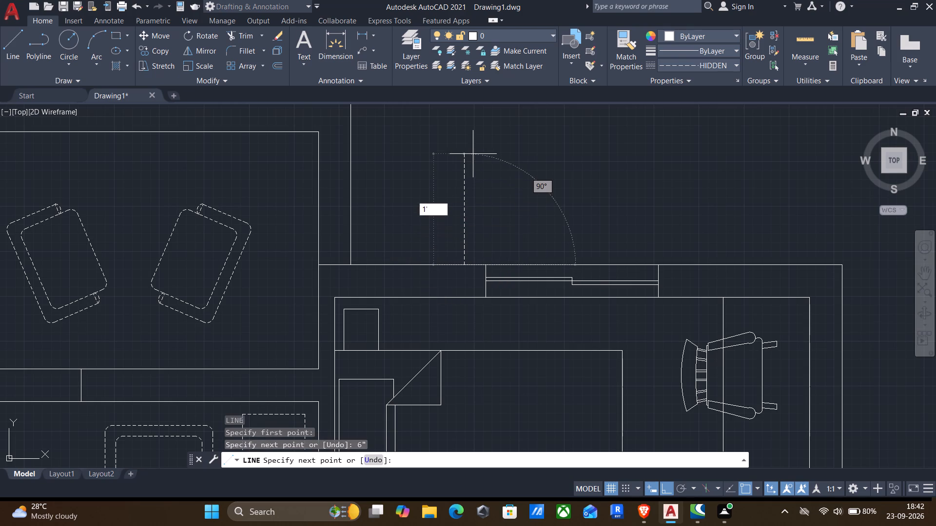
pyautogui.press('Return')
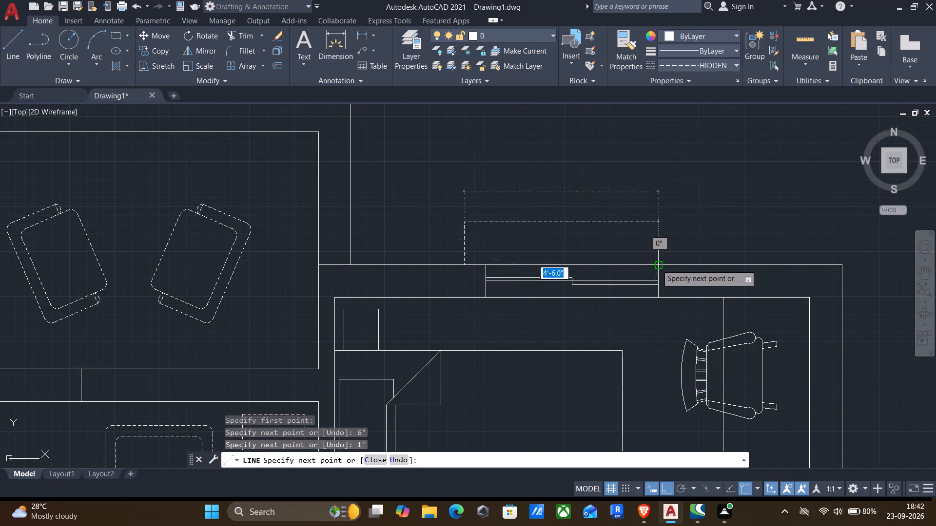
pyautogui.click(661, 222)
pyautogui.write('6"')
pyautogui.press('Return')
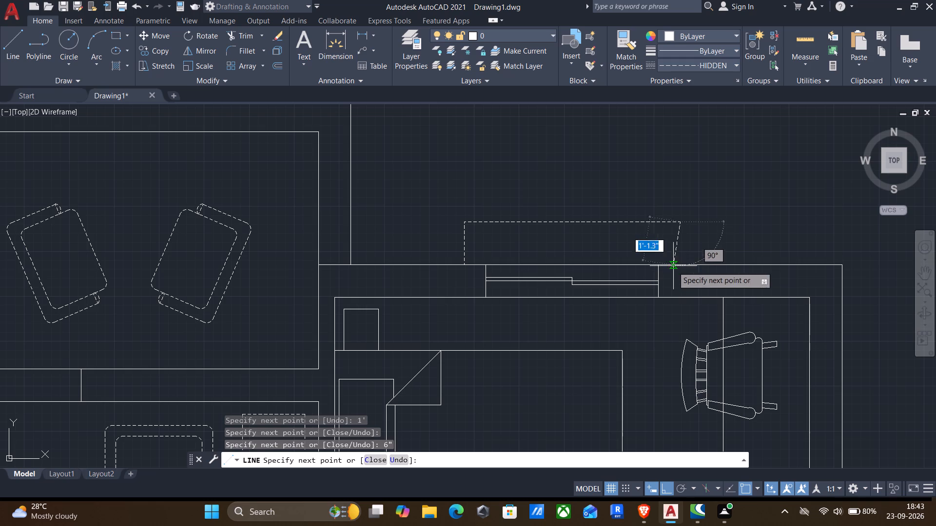
pyautogui.click(682, 264)
pyautogui.press('Return')
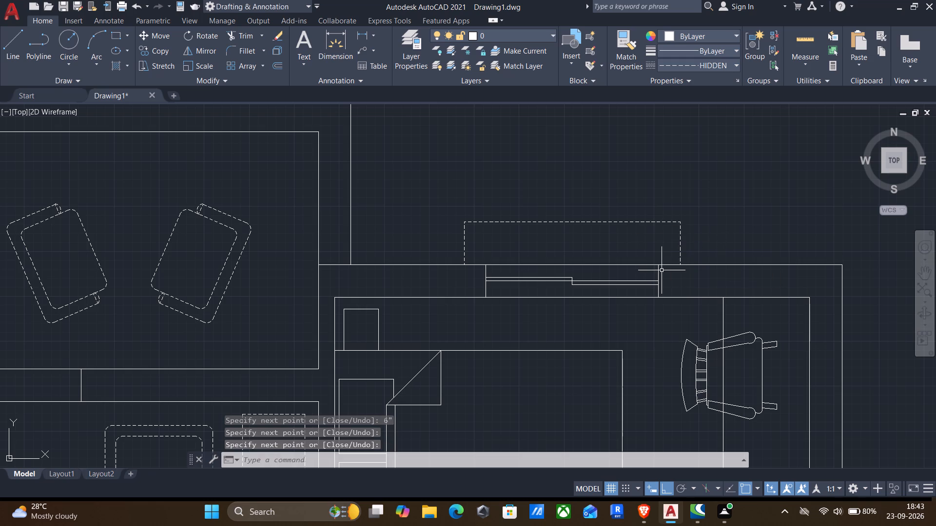
# Draw a dashed outline projecting 1' outside the northeast bedroom's east sliding window, extending 6" past each side of the opening.
pyautogui.scroll(-1, 662, 271)
pyautogui.moveTo(655, 274); pyautogui.dragTo(605, 0, button='middle')
pyautogui.moveTo(625, 162); pyautogui.dragTo(593, 186, button='middle')
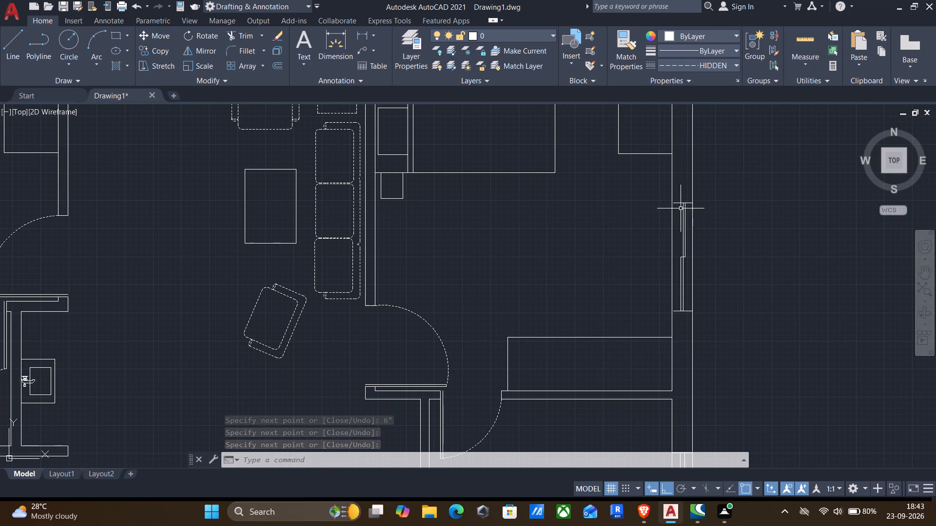
pyautogui.press('Return')
pyautogui.scroll(2, 696, 220)
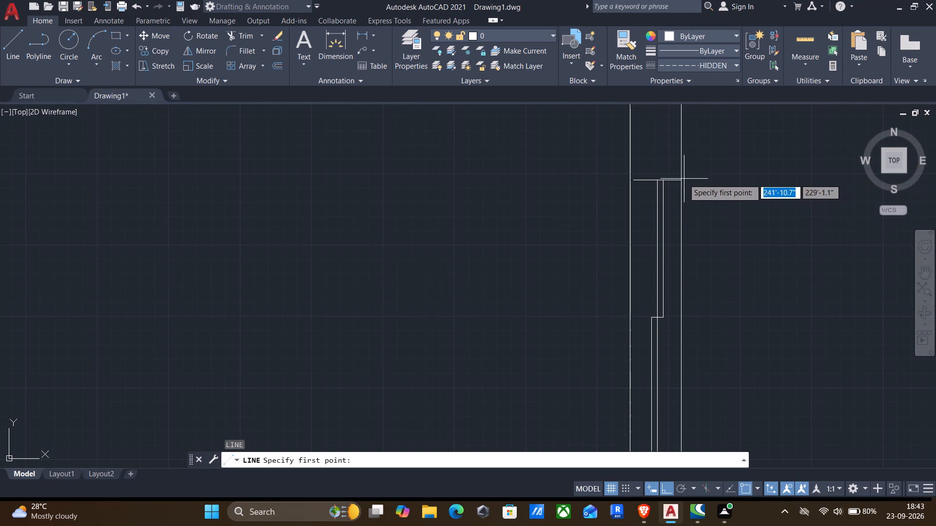
pyautogui.click(681, 179)
pyautogui.write('6"')
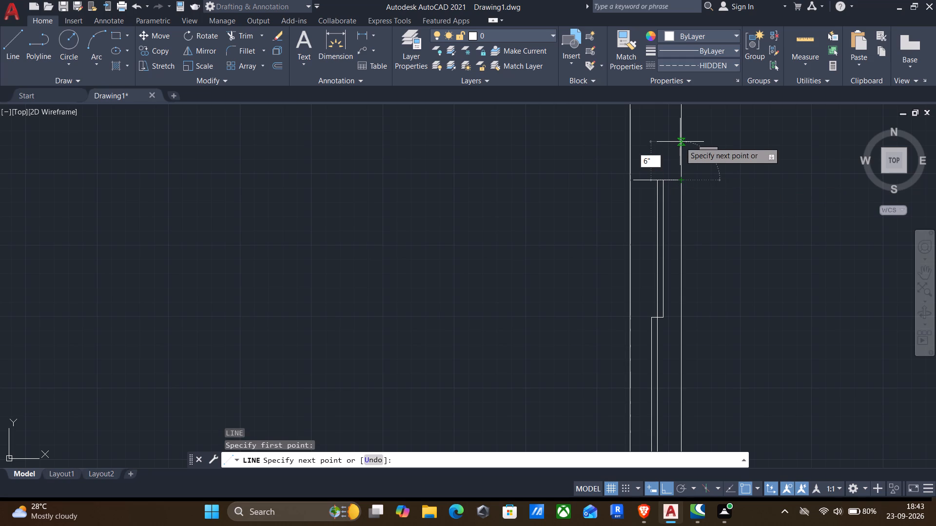
pyautogui.press('Return')
pyautogui.write("1'")
pyautogui.press('Return')
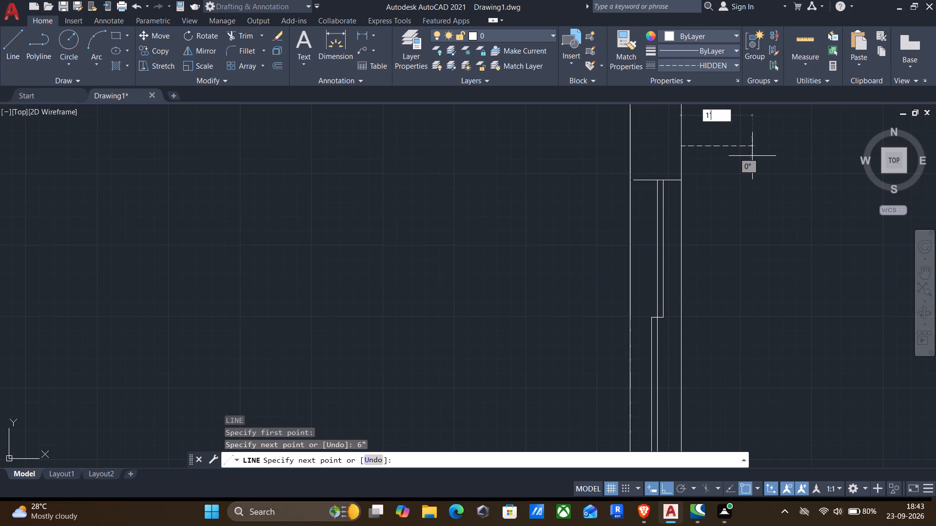
pyautogui.moveTo(670, 360); pyautogui.dragTo(676, 205, button='middle')
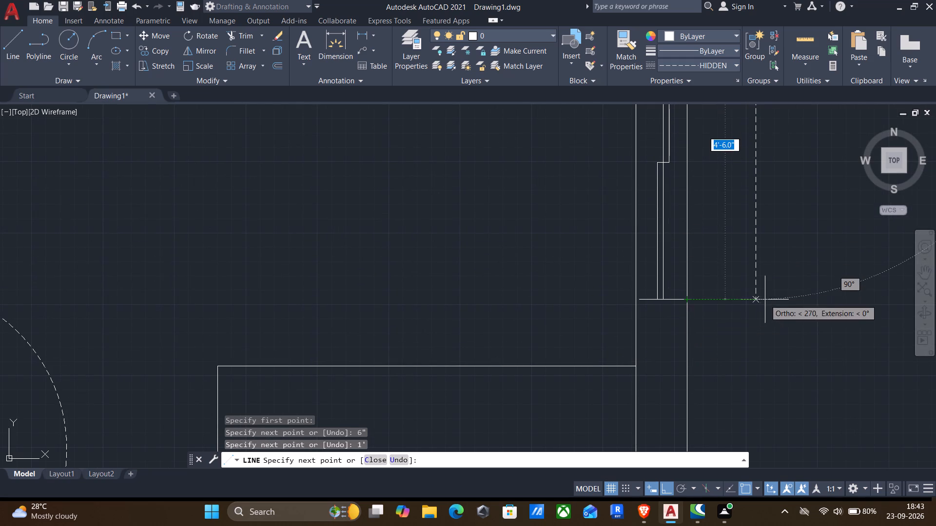
pyautogui.click(758, 301)
pyautogui.write('6"')
pyautogui.press('Return')
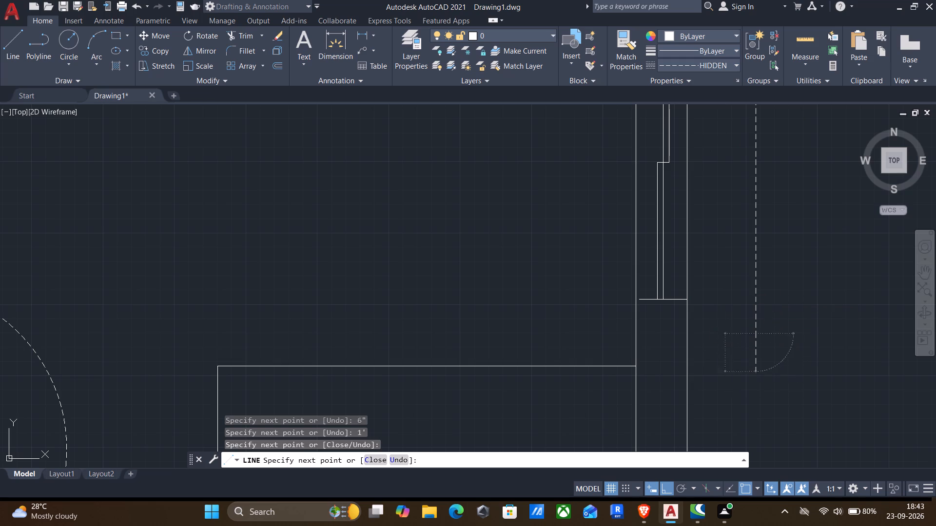
pyautogui.click(688, 335)
pyautogui.press('Return')
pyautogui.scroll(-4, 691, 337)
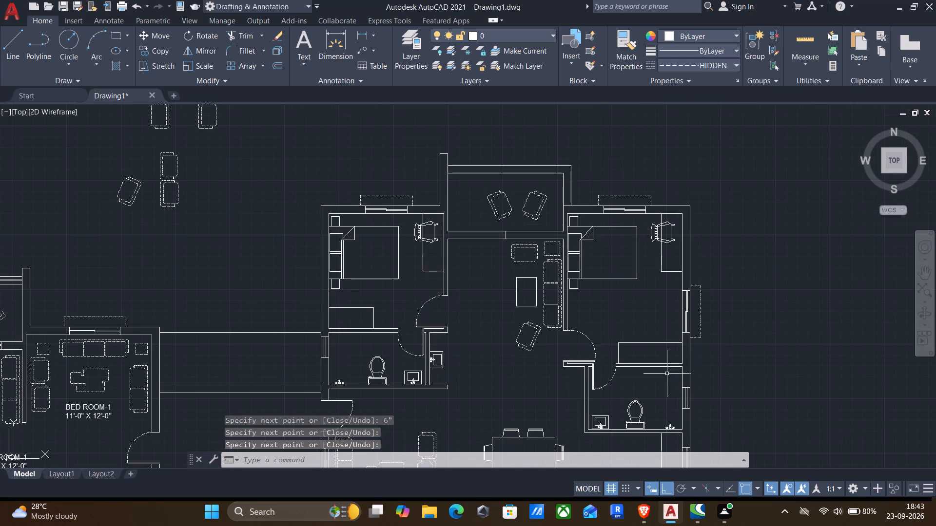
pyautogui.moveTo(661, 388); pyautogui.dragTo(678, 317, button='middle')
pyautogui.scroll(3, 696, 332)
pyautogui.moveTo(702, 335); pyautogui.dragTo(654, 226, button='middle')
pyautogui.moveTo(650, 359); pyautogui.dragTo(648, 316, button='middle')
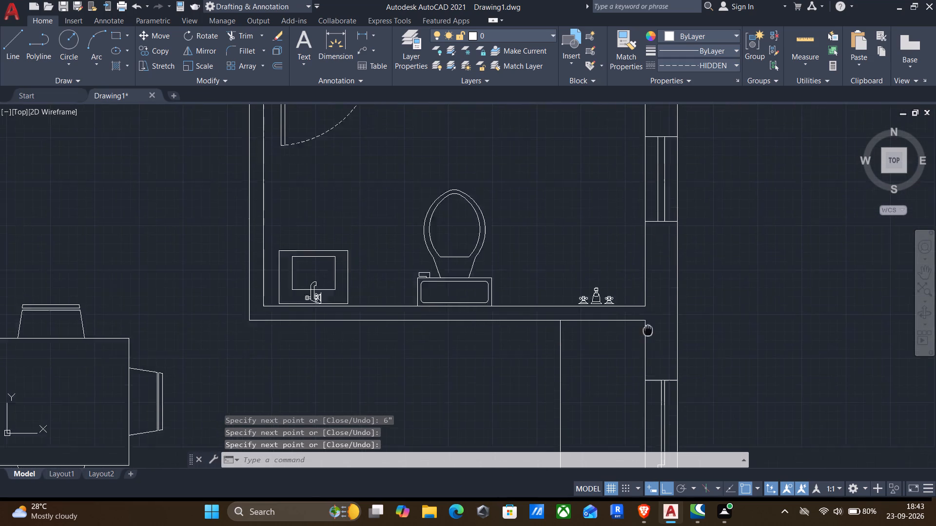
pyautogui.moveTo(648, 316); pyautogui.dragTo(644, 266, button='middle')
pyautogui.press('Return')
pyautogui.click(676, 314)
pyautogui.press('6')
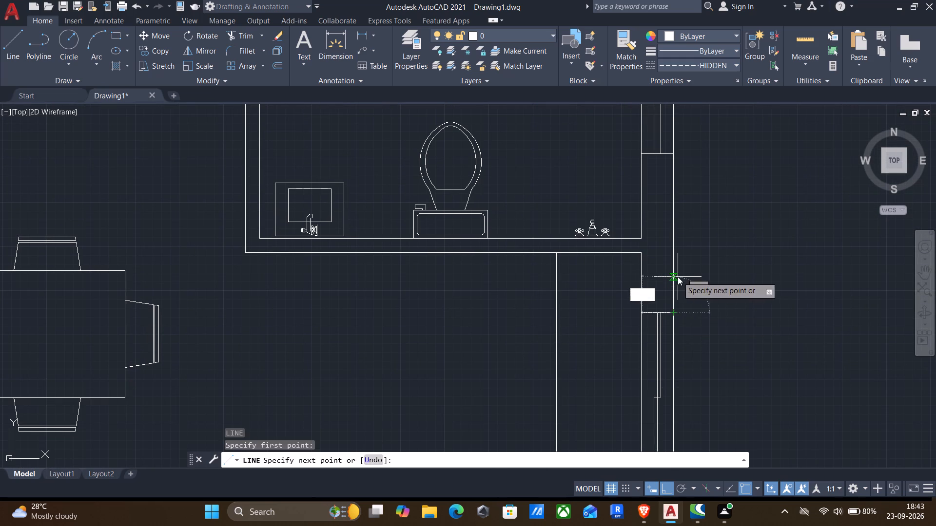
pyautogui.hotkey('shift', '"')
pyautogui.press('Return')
# Draw a dashed outline projecting 1' outside the kitchen's east sliding window, extending 6" past each side of the opening.
pyautogui.press('Return')
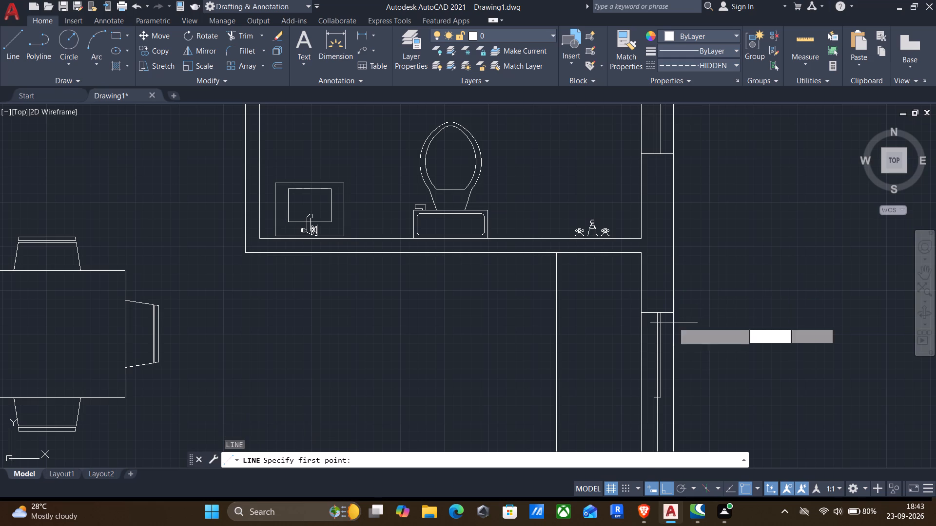
pyautogui.click(675, 314)
pyautogui.write('6"')
pyautogui.press('Return')
pyautogui.write('1"')
pyautogui.press('Return')
pyautogui.moveTo(745, 350); pyautogui.dragTo(739, 199, button='middle')
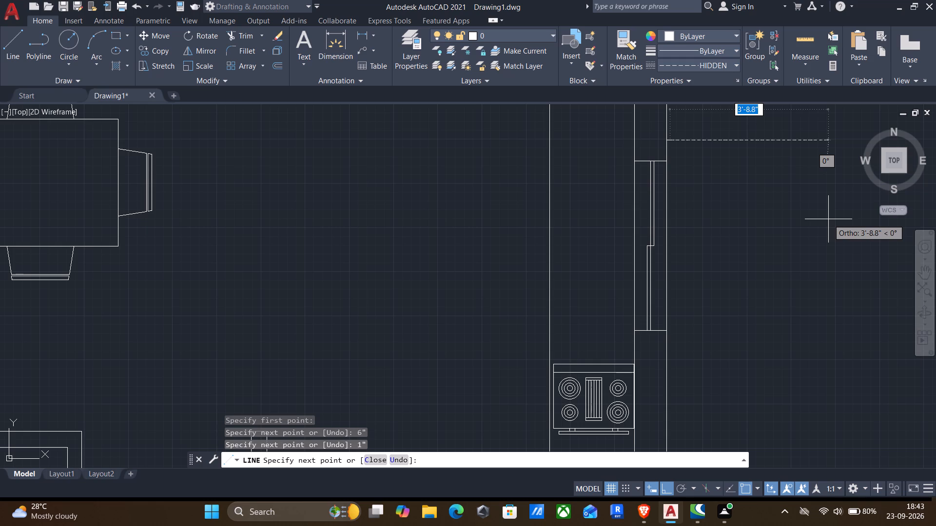
pyautogui.hotkey('ctrl', 'z')
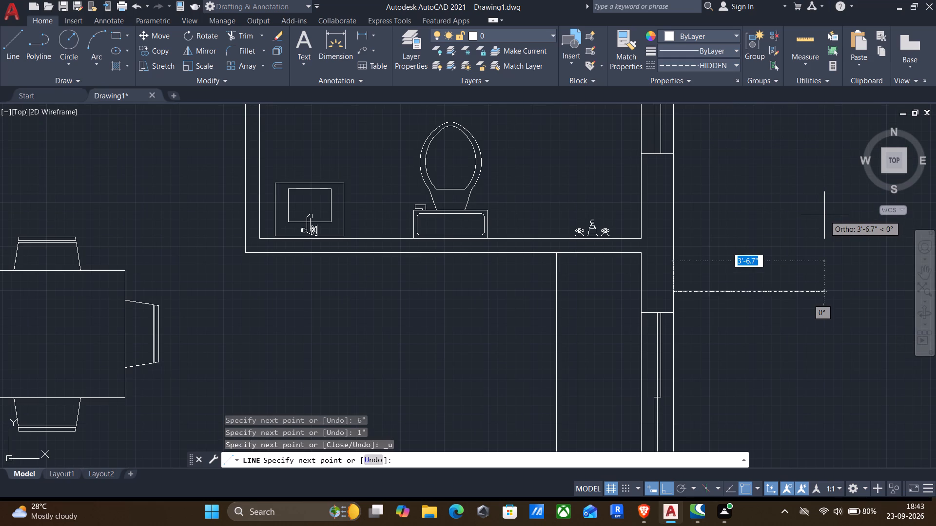
pyautogui.write("1'")
pyautogui.press('Return')
pyautogui.moveTo(817, 251); pyautogui.dragTo(777, 206, button='middle')
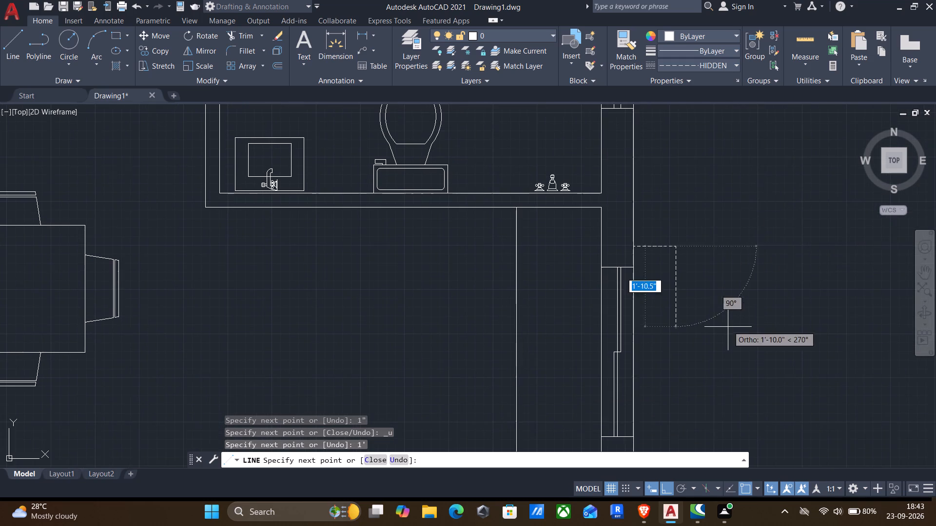
pyautogui.moveTo(728, 328); pyautogui.dragTo(723, 244, button='middle')
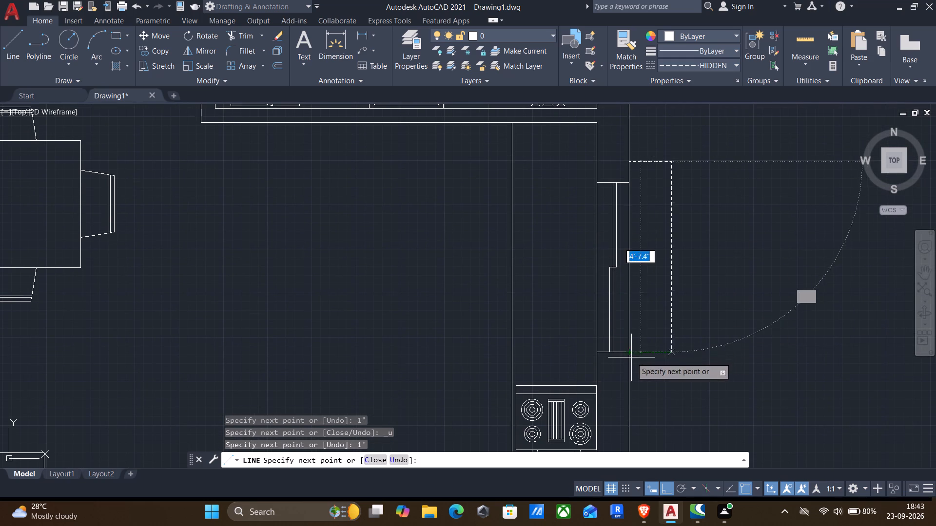
pyautogui.click(669, 353)
pyautogui.write('6"')
pyautogui.press('Return')
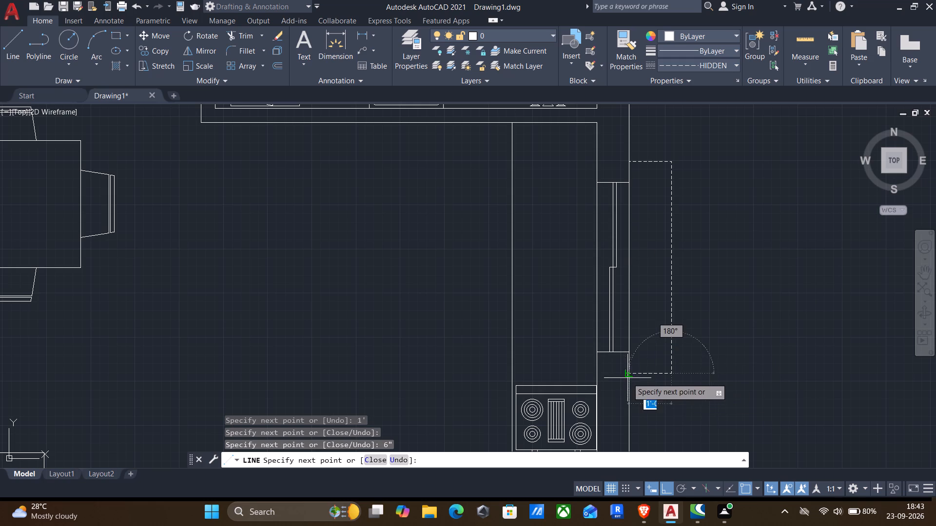
pyautogui.click(629, 371)
pyautogui.press('Return')
# Draw a dashed outline projecting 1' outside the southwest bedroom's south sliding window, extending 6" past each side of the opening.
pyautogui.moveTo(648, 373); pyautogui.dragTo(759, 0, button='middle')
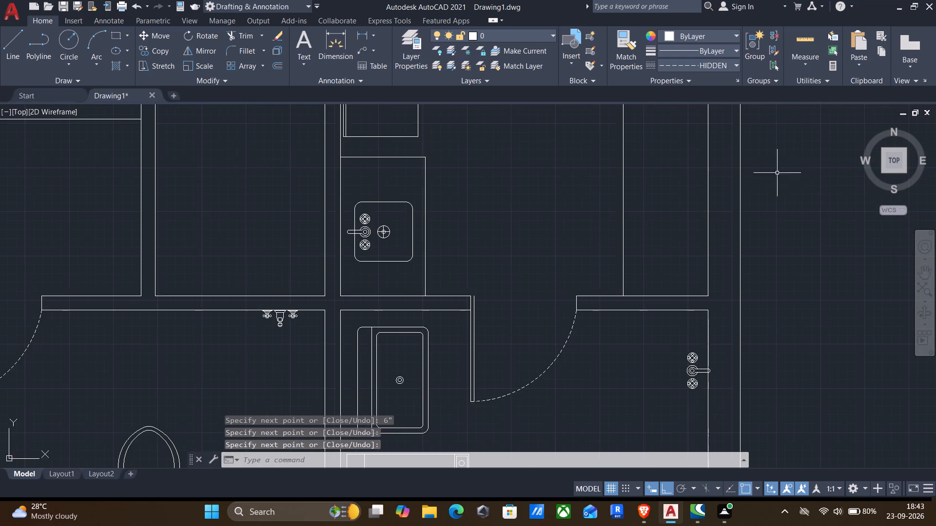
pyautogui.scroll(-3, 770, 187)
pyautogui.scroll(3, 622, 278)
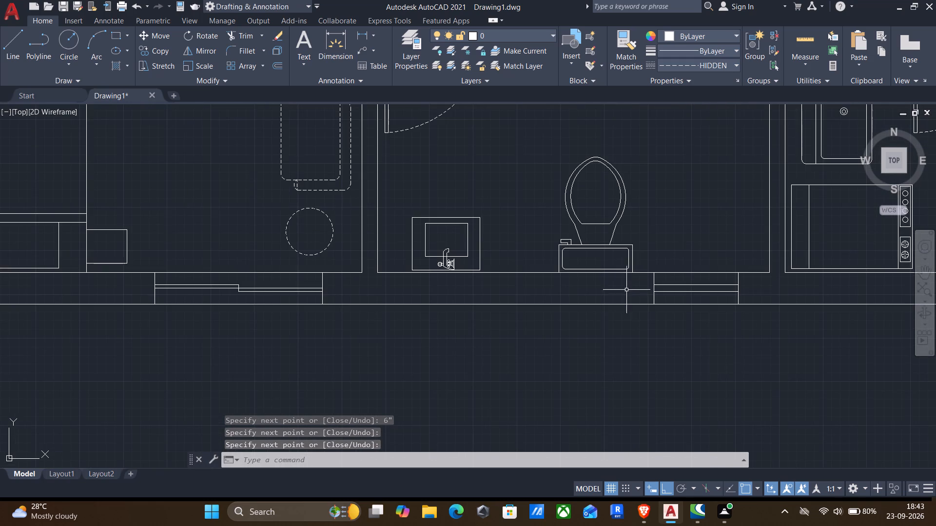
pyautogui.moveTo(409, 277); pyautogui.dragTo(593, 285, button='middle')
pyautogui.press('Return')
pyautogui.click(509, 315)
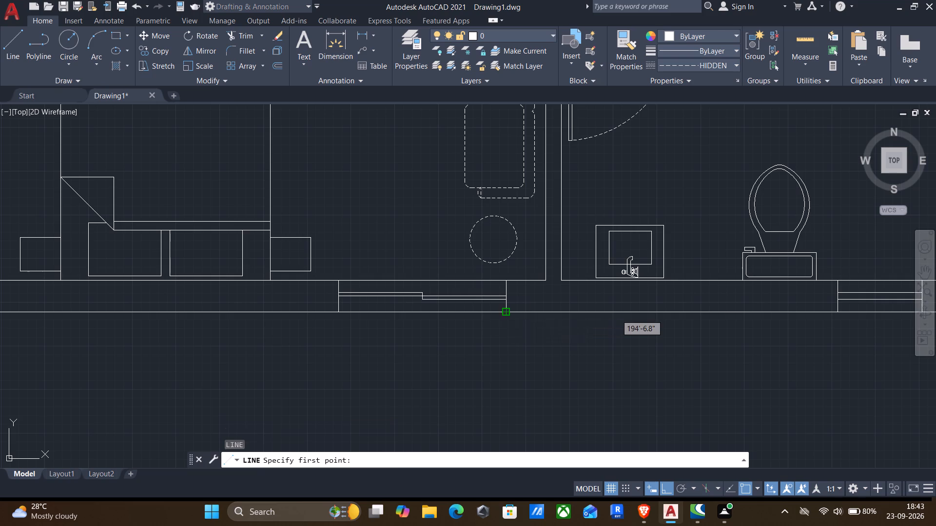
pyautogui.press('6')
pyautogui.hotkey('shift', '"')
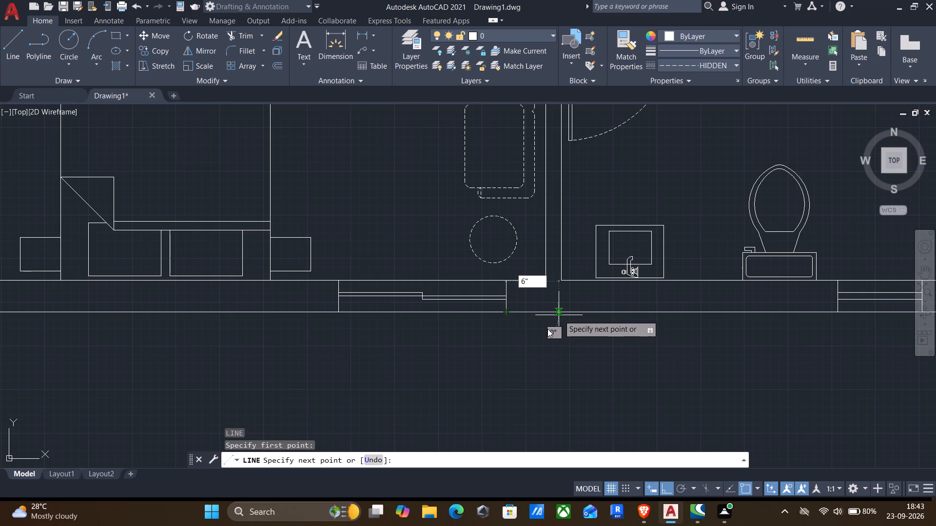
pyautogui.press('Return')
pyautogui.press('1')
pyautogui.press("'")
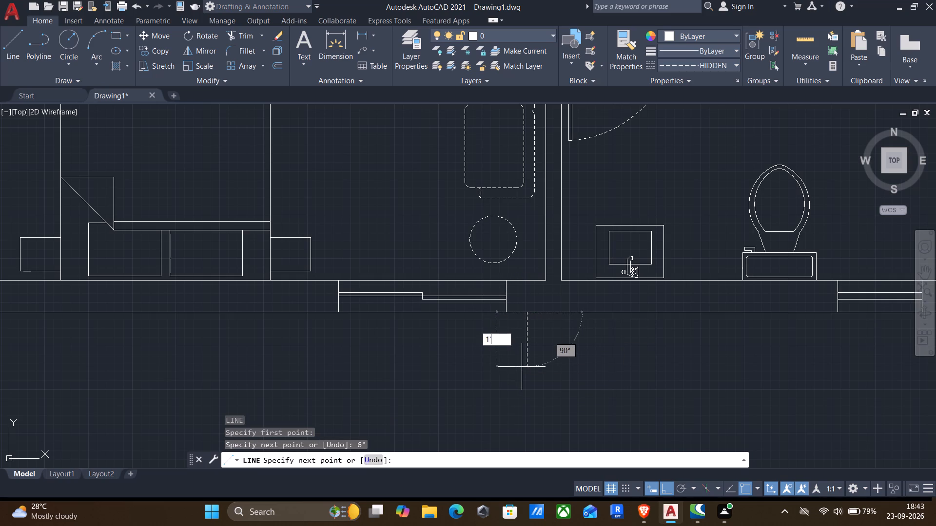
pyautogui.press('Return')
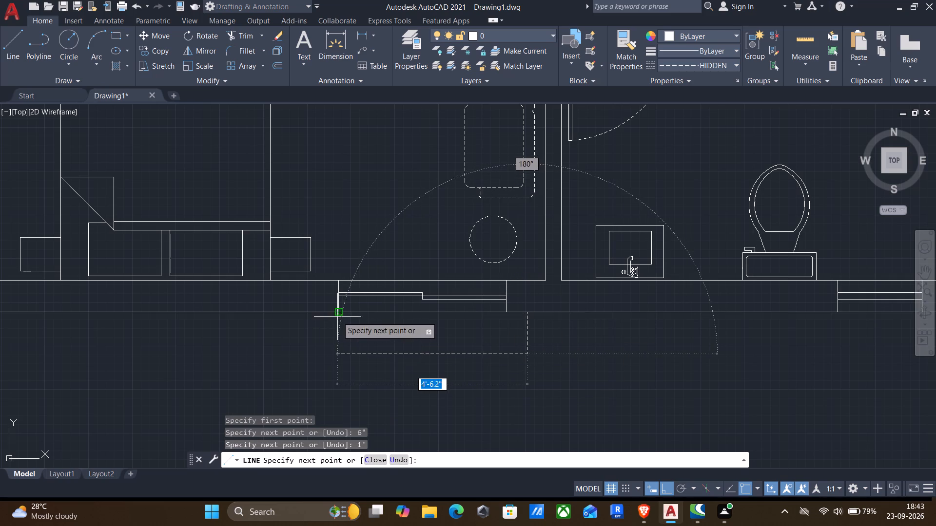
pyautogui.click(339, 354)
pyautogui.press('6')
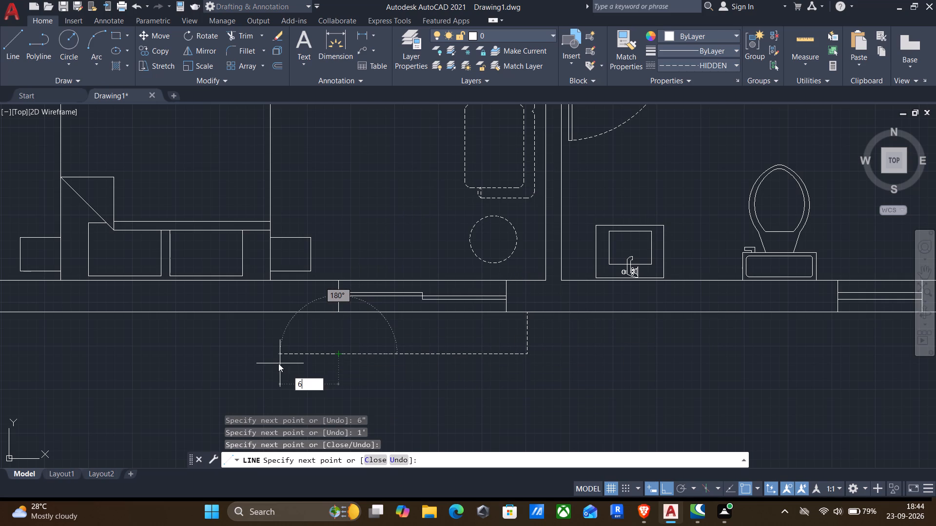
pyautogui.hotkey('shift', '"')
pyautogui.press('Return')
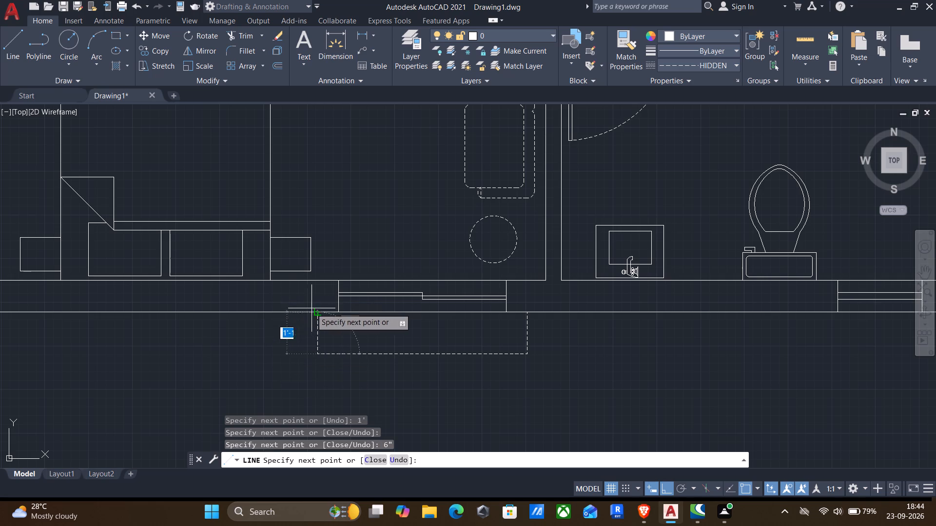
pyautogui.click(317, 310)
pyautogui.press('Return')
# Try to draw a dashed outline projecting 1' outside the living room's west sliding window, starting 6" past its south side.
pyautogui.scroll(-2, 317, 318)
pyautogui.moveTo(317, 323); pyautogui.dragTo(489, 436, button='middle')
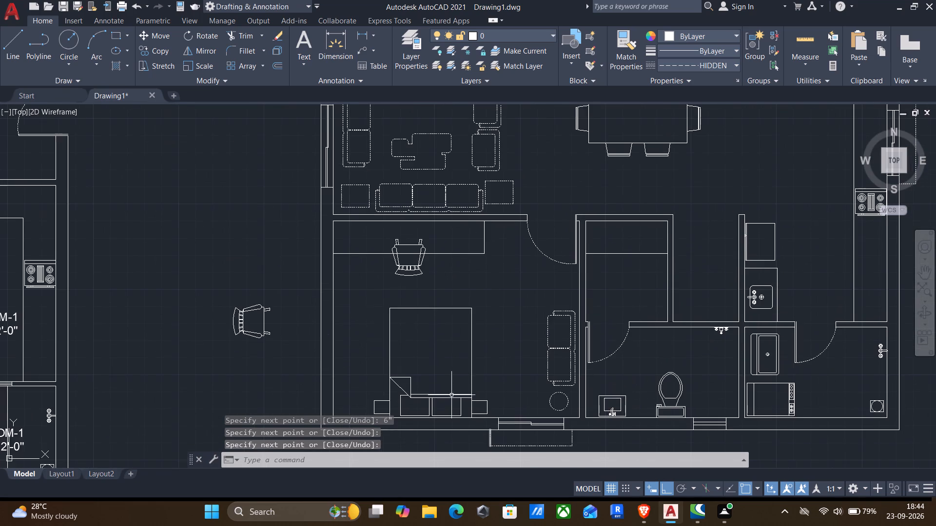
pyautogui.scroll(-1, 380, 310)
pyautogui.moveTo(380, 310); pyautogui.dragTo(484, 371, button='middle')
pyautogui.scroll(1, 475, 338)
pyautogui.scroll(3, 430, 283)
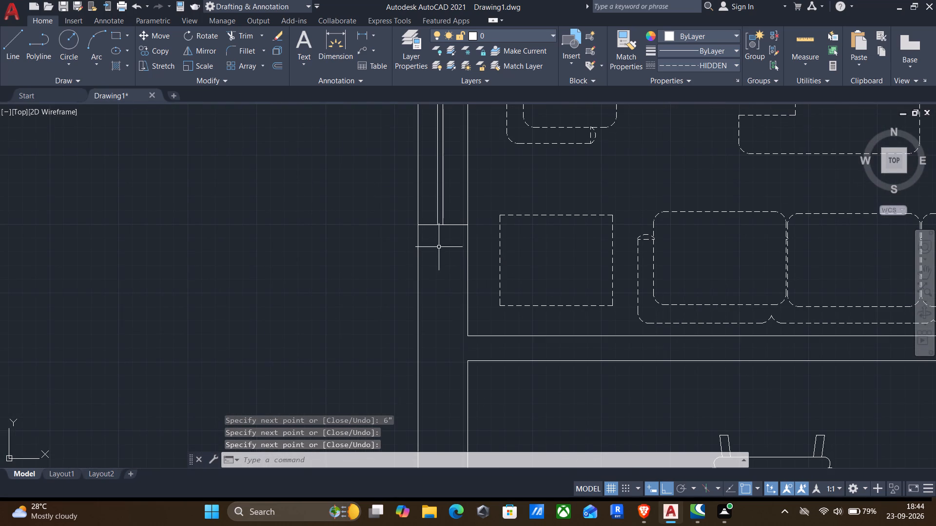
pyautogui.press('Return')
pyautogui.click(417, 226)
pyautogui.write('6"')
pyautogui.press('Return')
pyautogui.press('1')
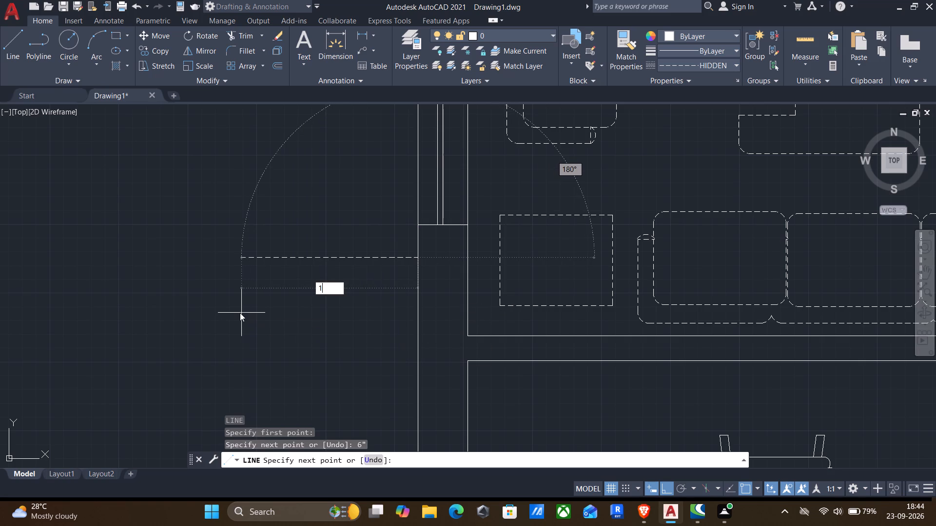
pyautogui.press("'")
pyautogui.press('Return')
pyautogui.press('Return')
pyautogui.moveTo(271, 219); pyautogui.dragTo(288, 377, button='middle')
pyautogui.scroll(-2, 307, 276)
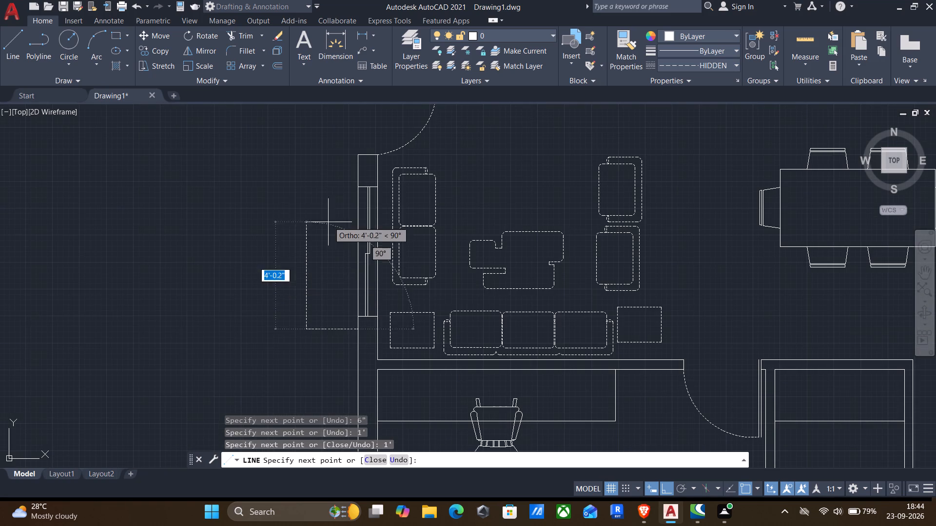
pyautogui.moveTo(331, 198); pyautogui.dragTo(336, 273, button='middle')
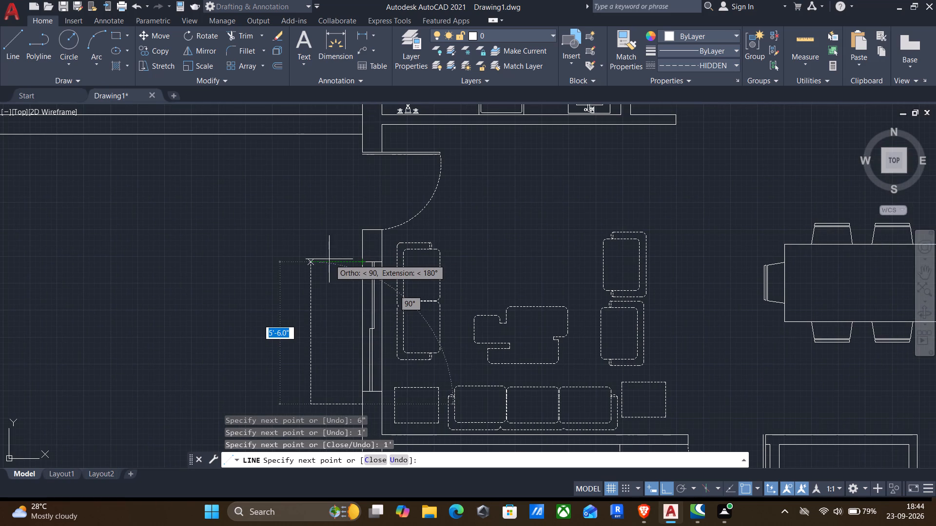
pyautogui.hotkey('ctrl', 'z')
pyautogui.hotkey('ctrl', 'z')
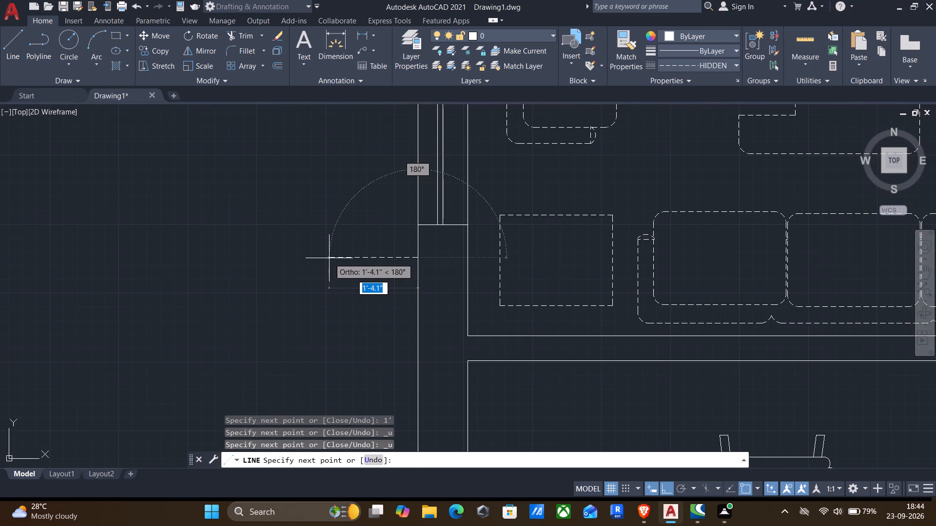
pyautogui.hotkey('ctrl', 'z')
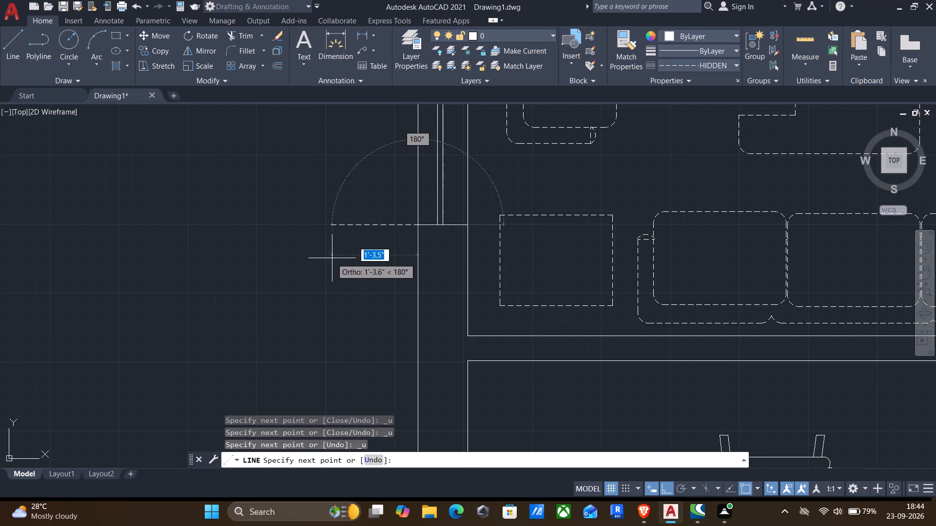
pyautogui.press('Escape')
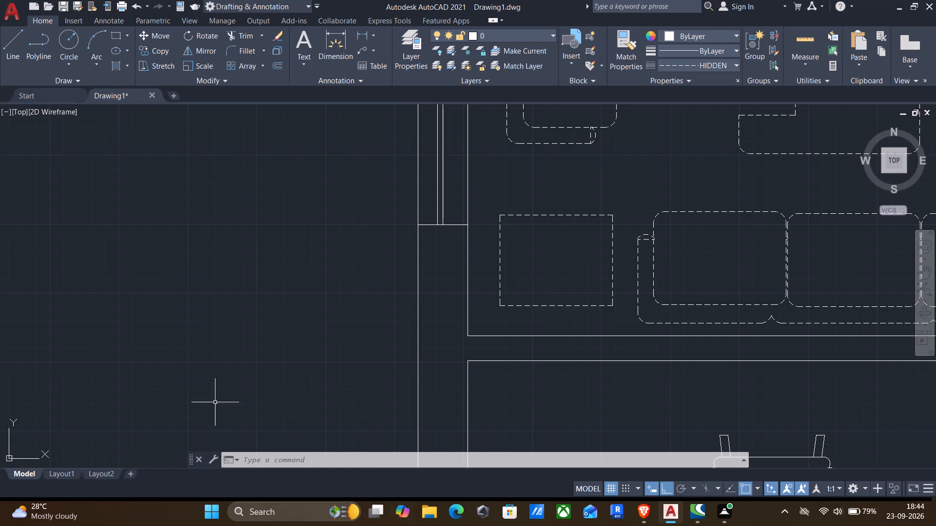
# Examine the second floor plan room by room, checking its exterior walls, windows and dashed projection outlines.
pyautogui.scroll(-3, 247, 142)
pyautogui.moveTo(470, 162); pyautogui.dragTo(463, 422, button='middle')
pyautogui.moveTo(437, 281); pyautogui.dragTo(458, 373, button='middle')
pyautogui.scroll(-1, 459, 374)
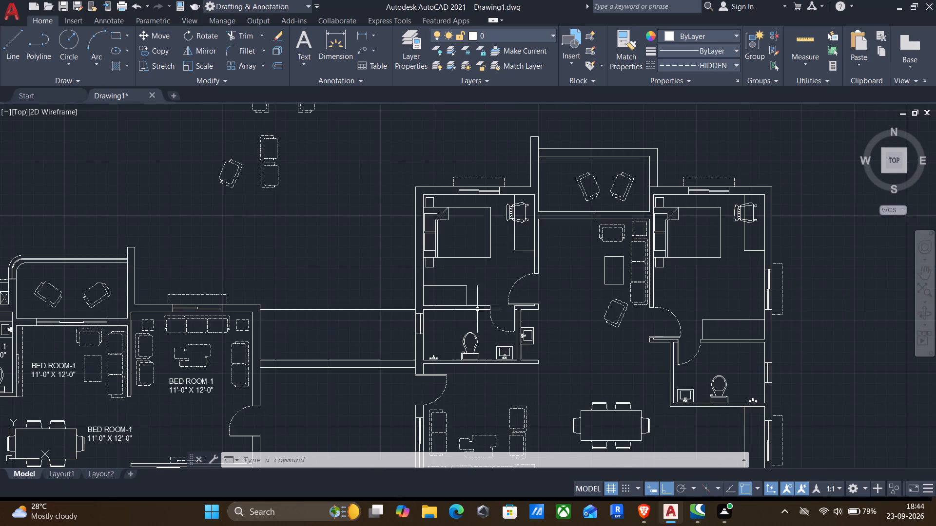
pyautogui.moveTo(485, 212); pyautogui.dragTo(502, 235, button='middle')
pyautogui.scroll(1, 502, 238)
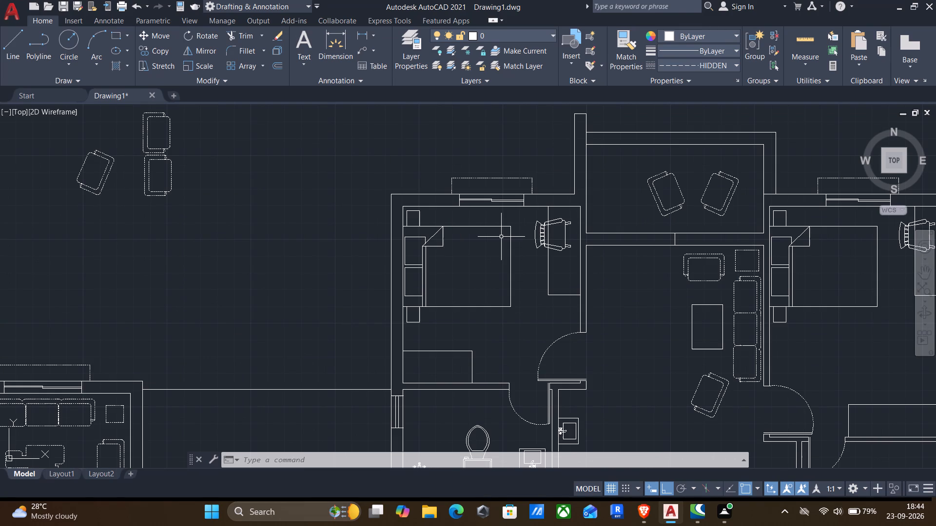
pyautogui.scroll(1, 473, 245)
pyautogui.moveTo(473, 245); pyautogui.dragTo(514, 214, button='middle')
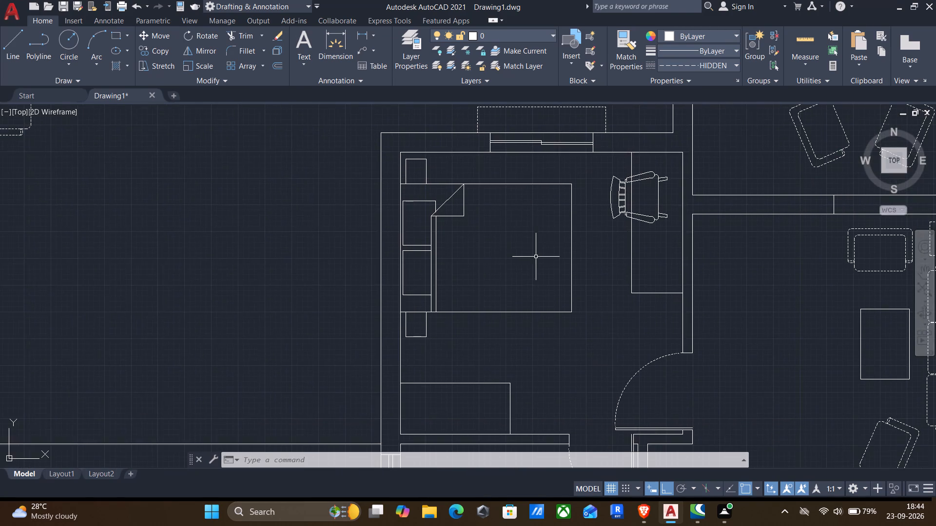
pyautogui.scroll(-1, 536, 258)
pyautogui.moveTo(543, 279); pyautogui.dragTo(594, 218, button='middle')
pyautogui.moveTo(577, 301); pyautogui.dragTo(588, 267, button='middle')
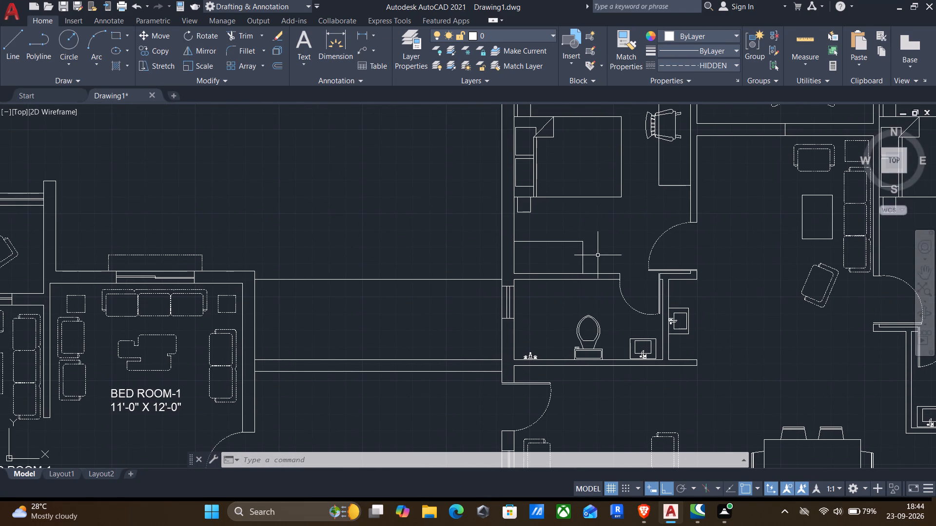
pyautogui.moveTo(593, 266); pyautogui.dragTo(579, 249, button='middle')
pyautogui.scroll(-1, 579, 248)
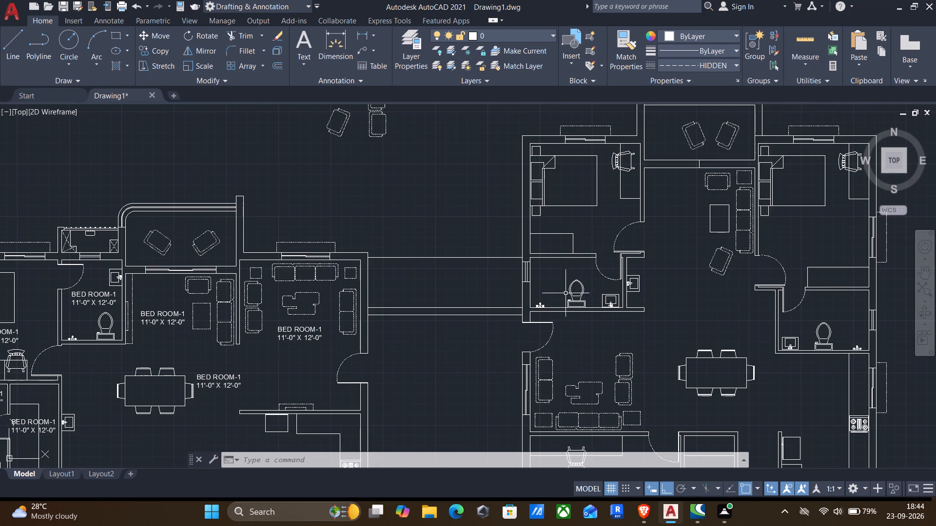
pyautogui.moveTo(556, 312); pyautogui.dragTo(563, 271, button='middle')
pyautogui.scroll(1, 556, 313)
pyautogui.moveTo(590, 321); pyautogui.dragTo(575, 287, button='middle')
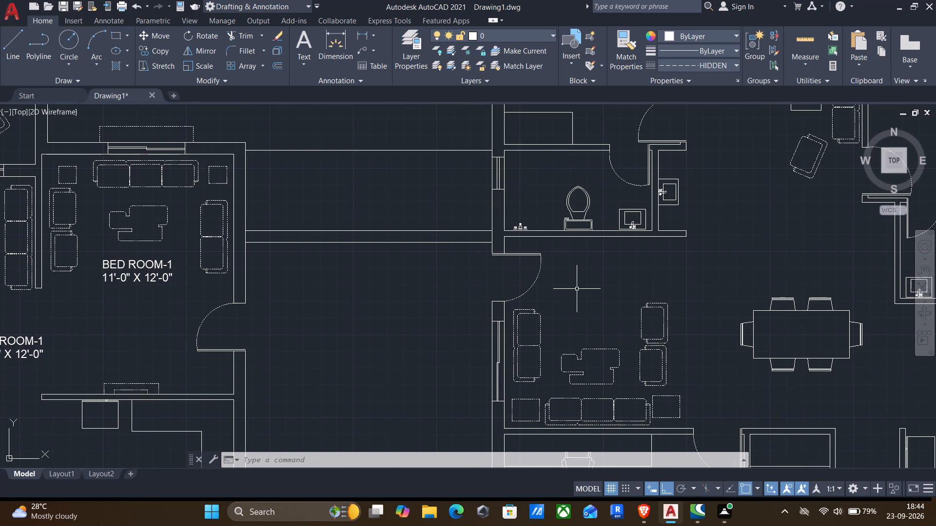
pyautogui.moveTo(579, 324); pyautogui.dragTo(562, 272, button='middle')
pyautogui.moveTo(587, 330); pyautogui.dragTo(584, 257, button='middle')
pyautogui.moveTo(590, 340); pyautogui.dragTo(584, 293, button='middle')
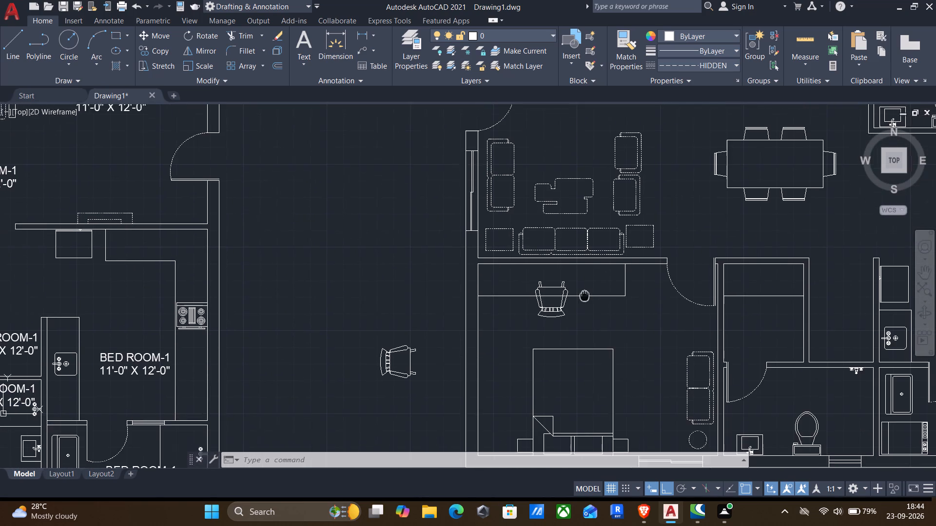
pyautogui.moveTo(584, 293); pyautogui.dragTo(583, 288, button='middle')
pyautogui.moveTo(580, 318); pyautogui.dragTo(573, 273, button='middle')
pyautogui.moveTo(613, 328); pyautogui.dragTo(545, 316, button='middle')
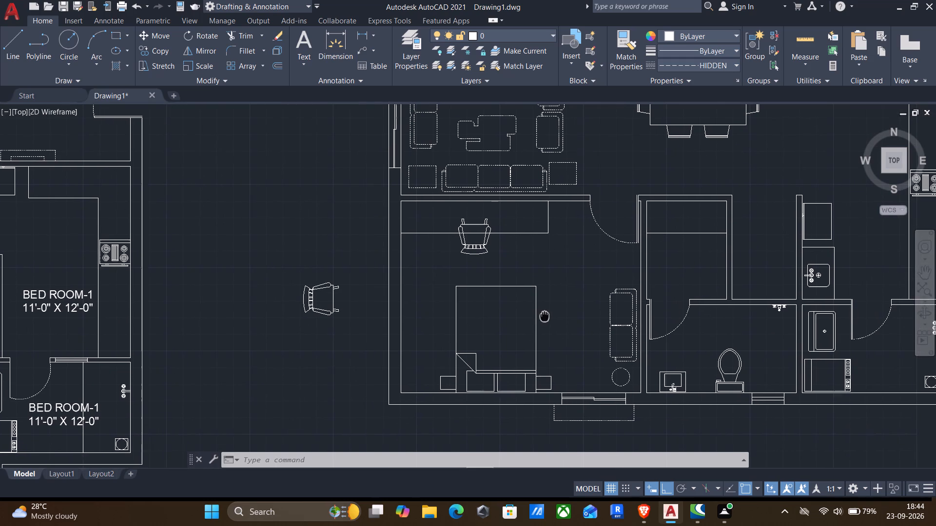
pyautogui.moveTo(545, 316); pyautogui.dragTo(545, 316, button='middle')
pyautogui.moveTo(685, 345); pyautogui.dragTo(648, 356, button='middle')
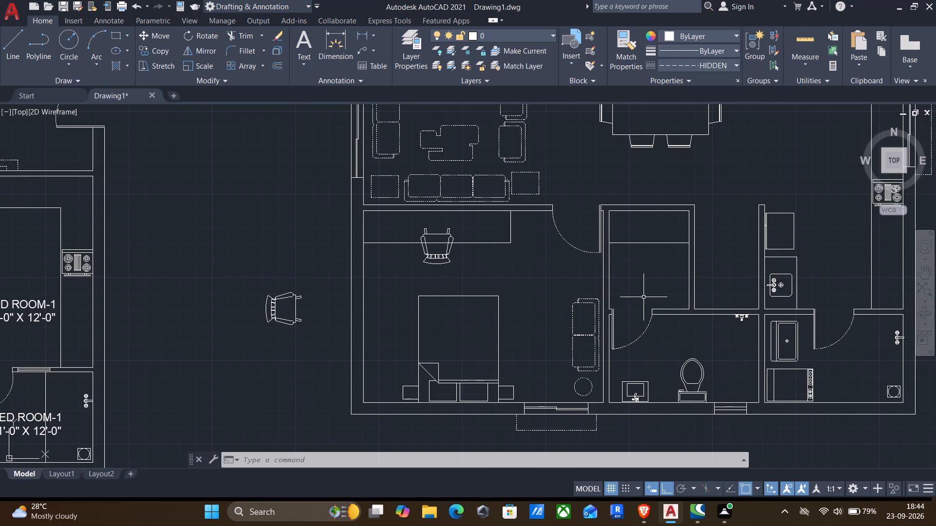
pyautogui.moveTo(645, 296); pyautogui.dragTo(576, 299, button='middle')
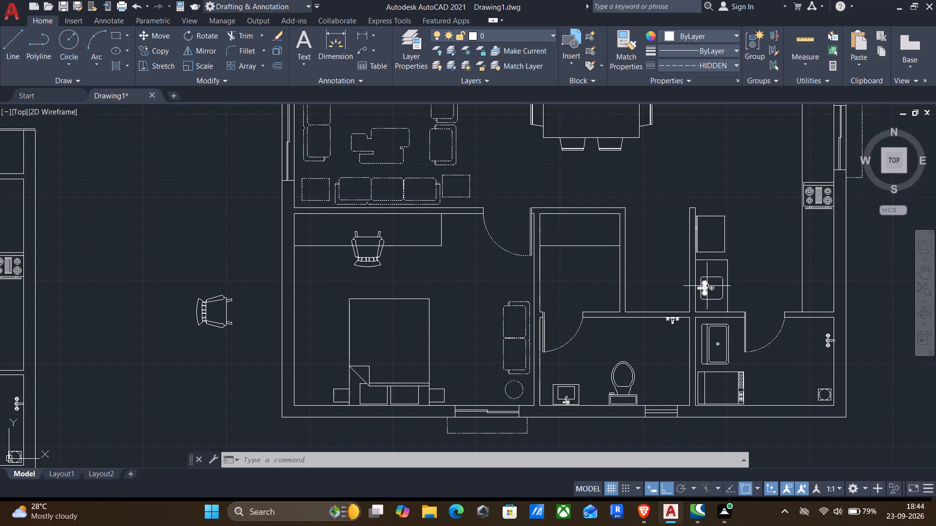
pyautogui.moveTo(707, 286); pyautogui.dragTo(654, 251, button='middle')
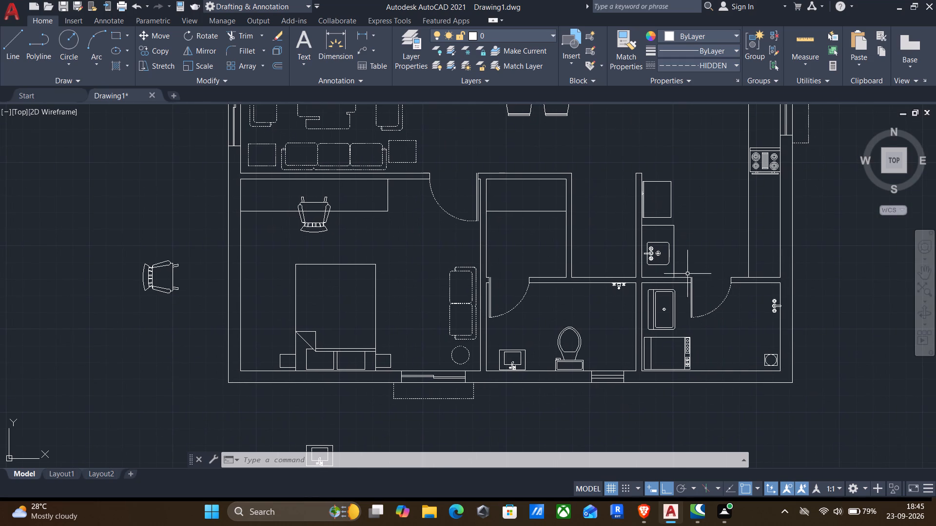
pyautogui.moveTo(726, 326); pyautogui.dragTo(714, 388, button='middle')
pyautogui.moveTo(704, 319); pyautogui.dragTo(703, 324, button='middle')
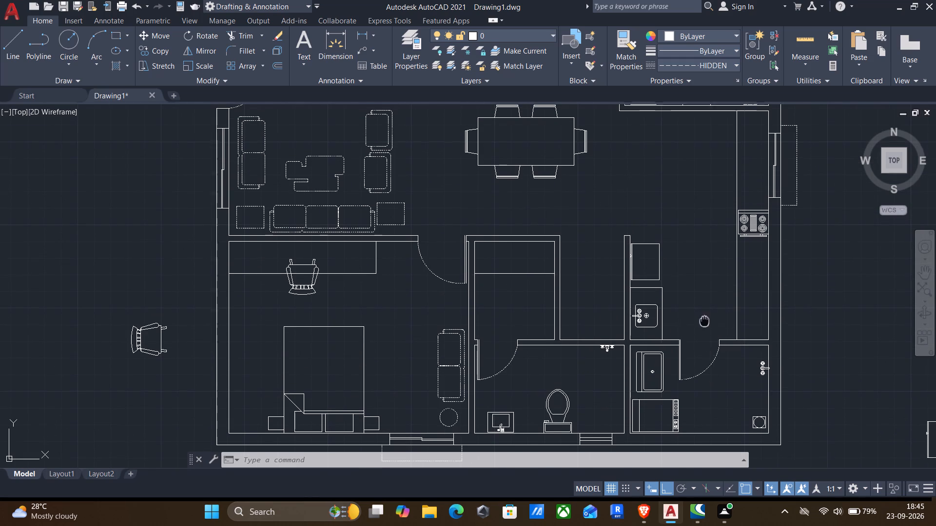
pyautogui.moveTo(703, 324); pyautogui.dragTo(702, 361, button='middle')
pyautogui.moveTo(711, 325); pyautogui.dragTo(689, 405, button='middle')
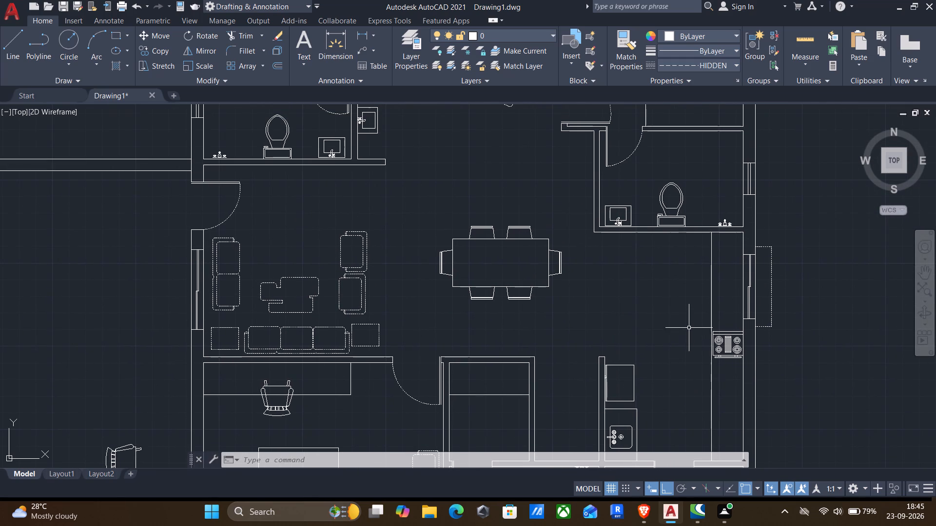
pyautogui.moveTo(686, 340); pyautogui.dragTo(683, 394, button='middle')
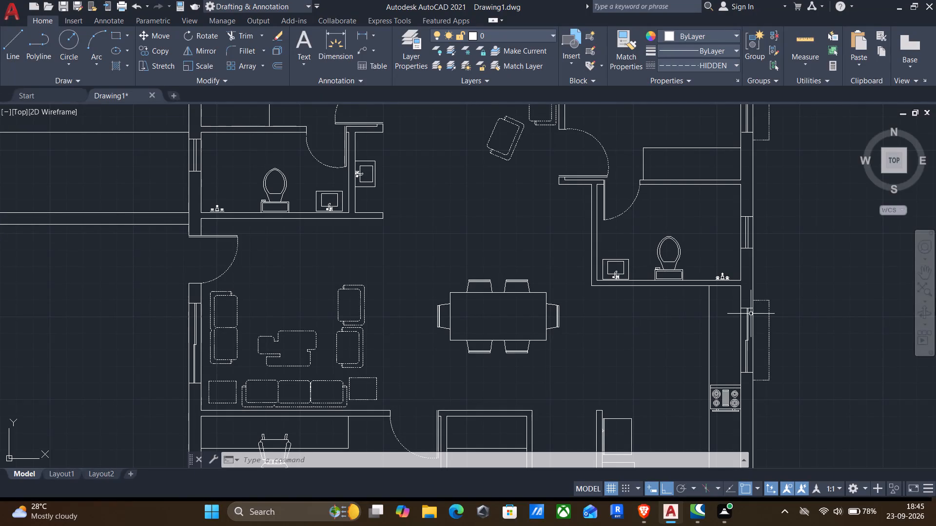
pyautogui.scroll(-1, 204, 197)
pyautogui.moveTo(203, 194); pyautogui.dragTo(330, 293, button='middle')
pyautogui.moveTo(278, 236); pyautogui.dragTo(266, 210, button='middle')
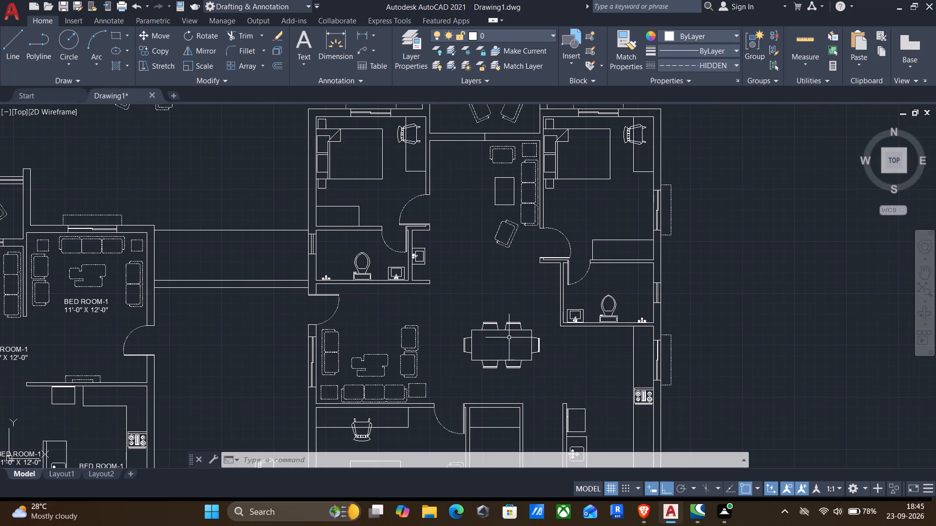
# Fillet the inner northeast corner of the north balcony's parapet with a 6" radius.
pyautogui.moveTo(505, 331); pyautogui.dragTo(472, 465, button='middle')
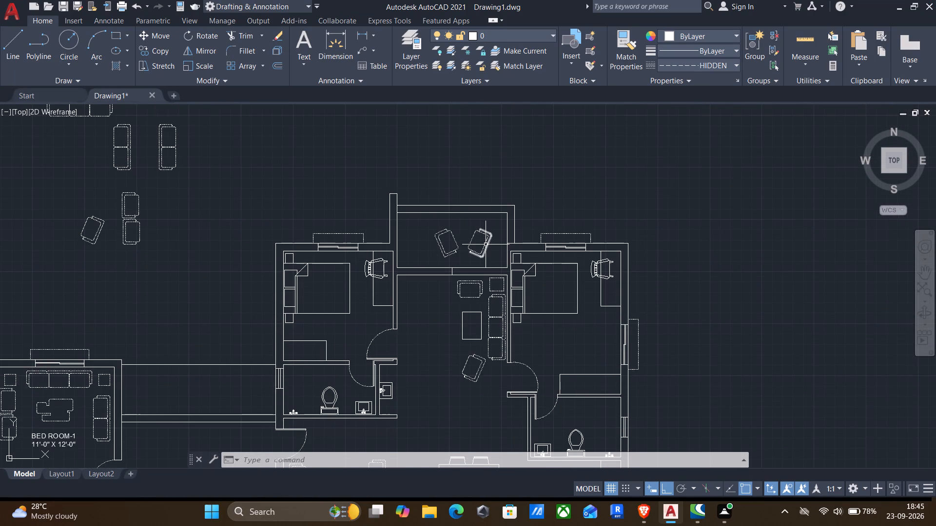
pyautogui.press('f')
pyautogui.press('Return')
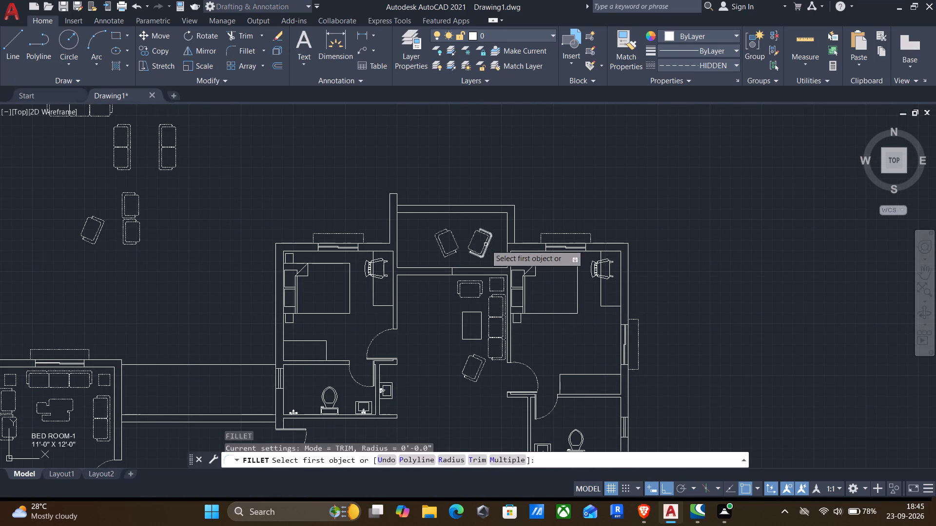
pyautogui.press('r')
pyautogui.press('Return')
pyautogui.write('6"')
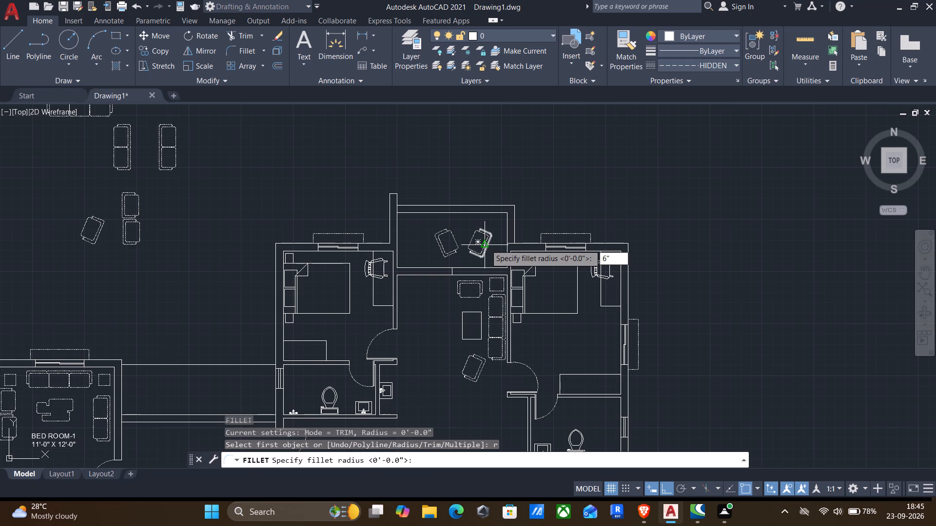
pyautogui.press('Return')
pyautogui.click(507, 220)
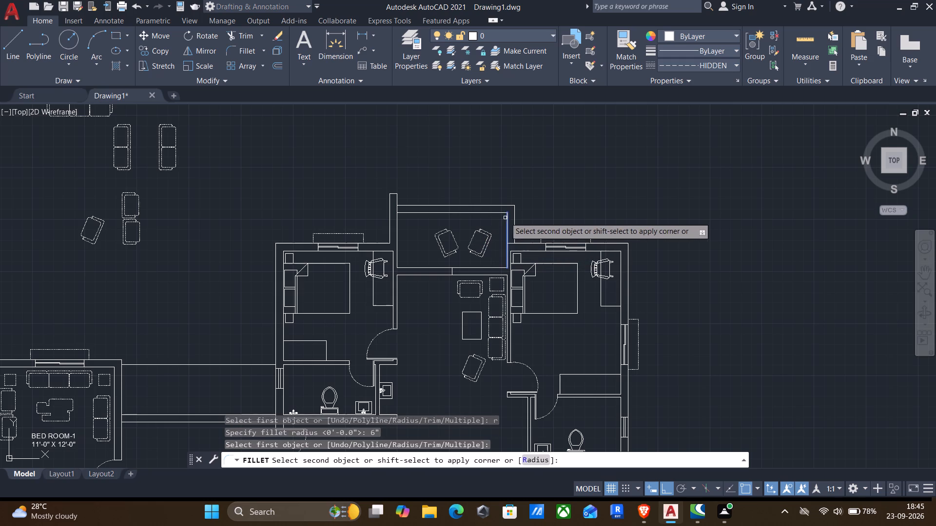
pyautogui.click(496, 213)
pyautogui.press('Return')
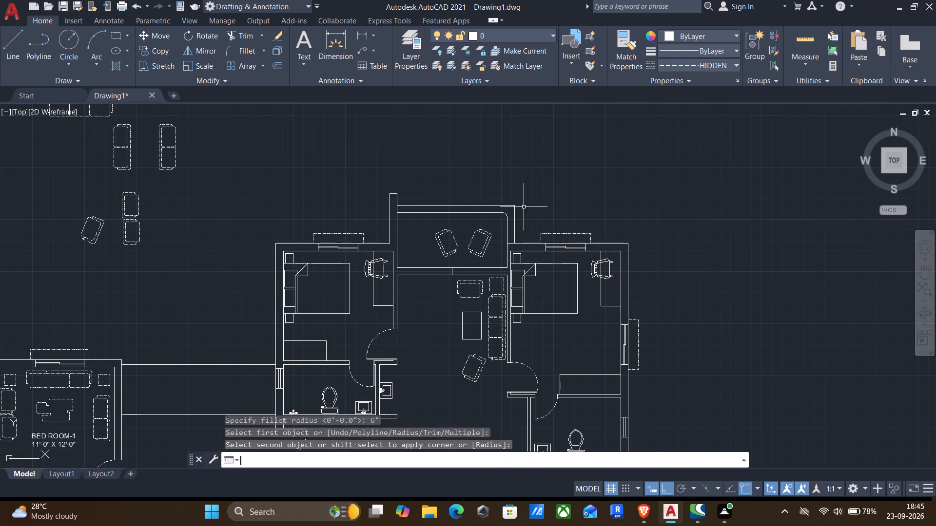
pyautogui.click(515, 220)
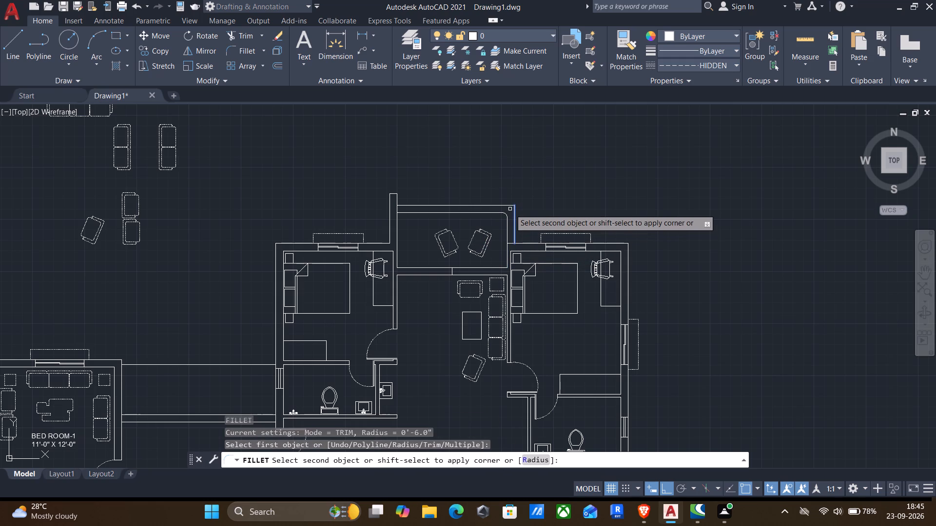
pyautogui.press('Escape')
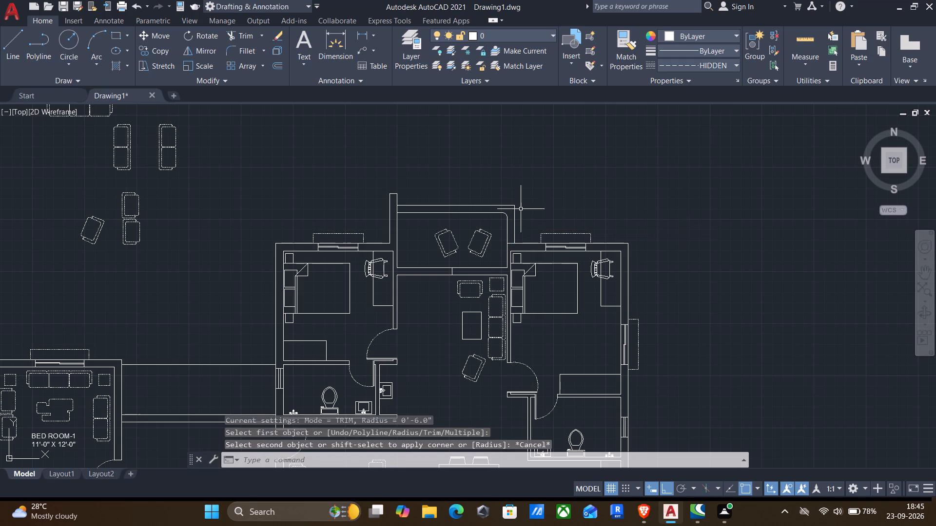
# Fillet the outer northeast corner of the north balcony's parapet with a 1' radius.
pyautogui.press('f')
pyautogui.press('Return')
pyautogui.press('r')
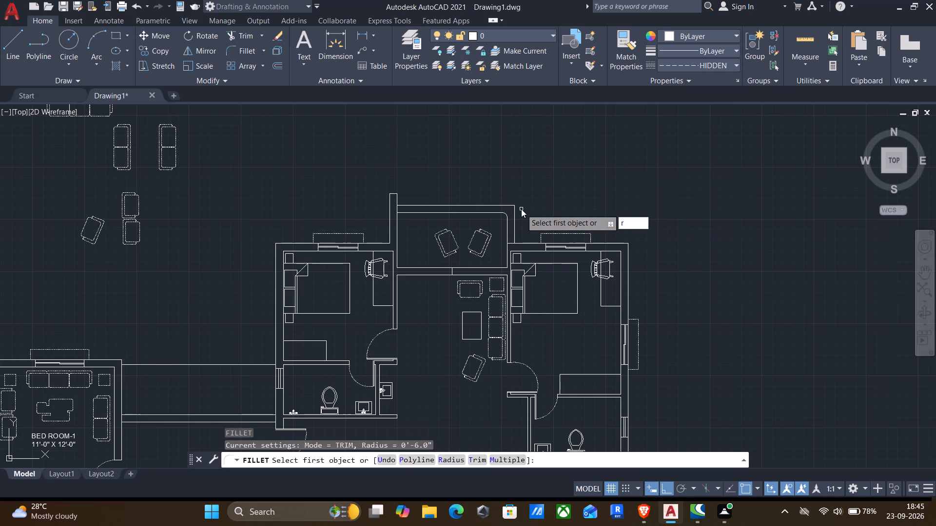
pyautogui.press('Return')
pyautogui.write("1'")
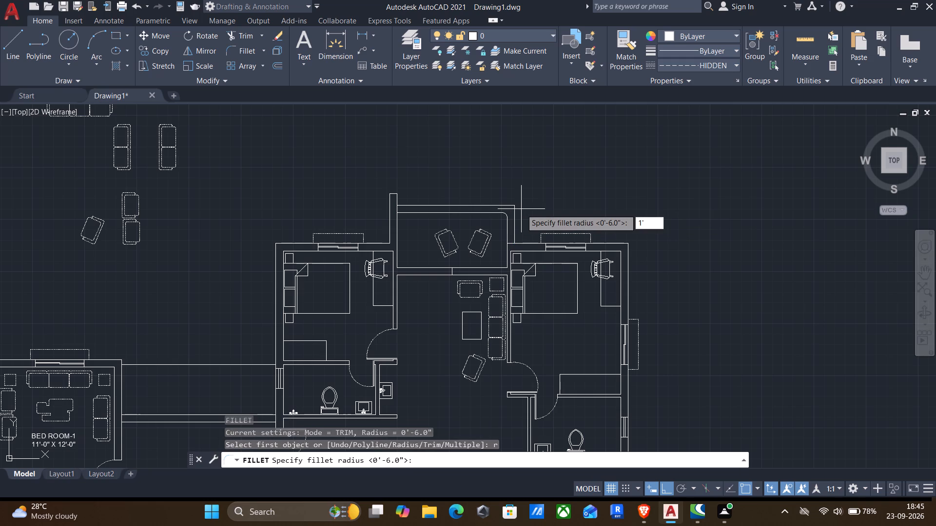
pyautogui.press('Return')
pyautogui.click(516, 229)
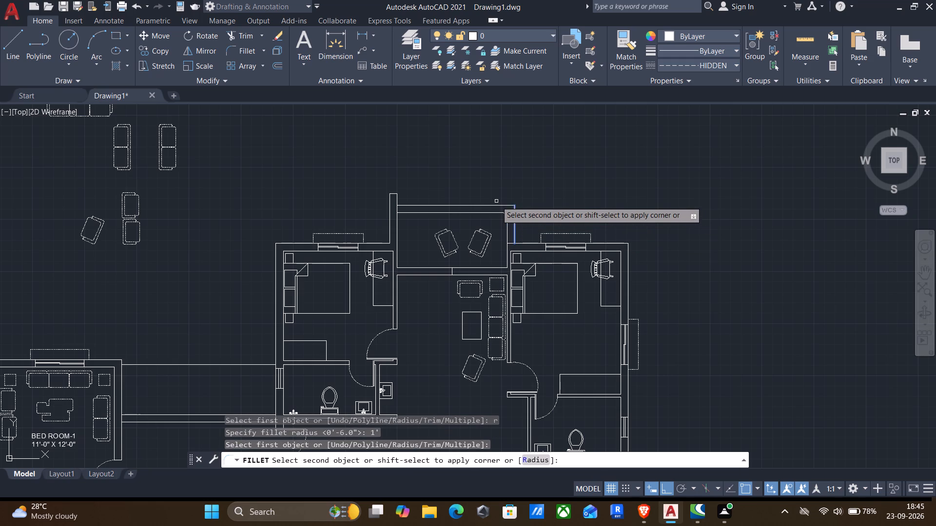
pyautogui.click(494, 205)
# Join the balcony parapet's outer north line, corner arc and east line into one polyline.
pyautogui.scroll(3, 528, 206)
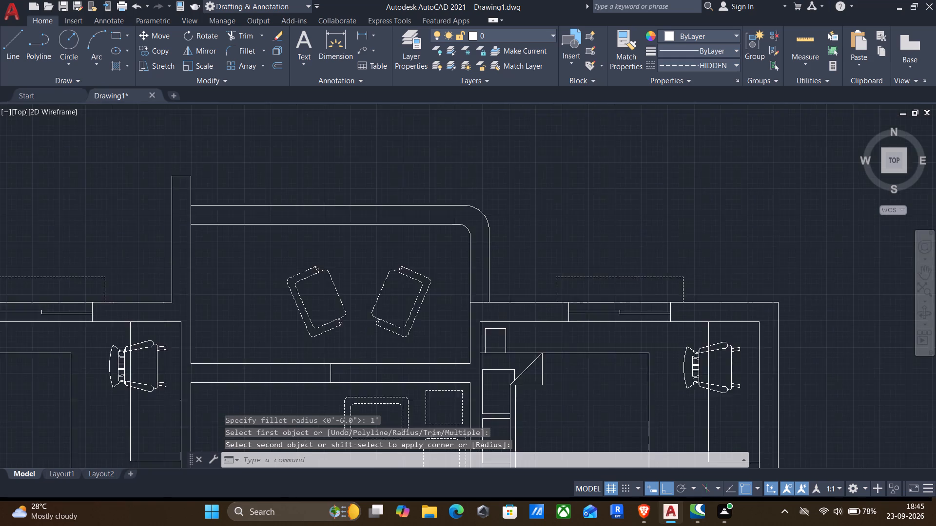
pyautogui.click(492, 280)
pyautogui.click(453, 203)
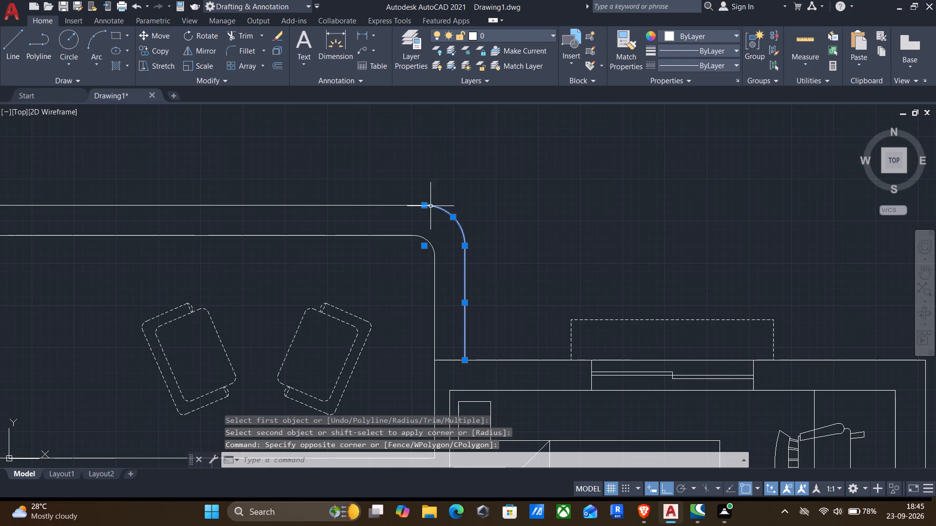
pyautogui.moveTo(410, 216); pyautogui.dragTo(405, 212)
pyautogui.click(337, 171)
pyautogui.press('j')
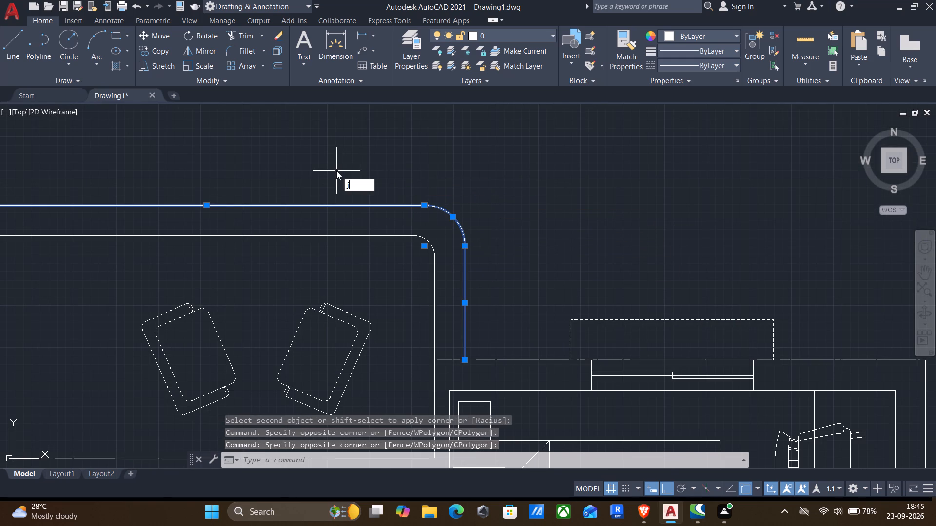
pyautogui.press('Return')
# Offset the joined outer parapet outline 4" inward.
pyautogui.press('o')
pyautogui.press('Return')
pyautogui.click(336, 171)
pyautogui.click(331, 207)
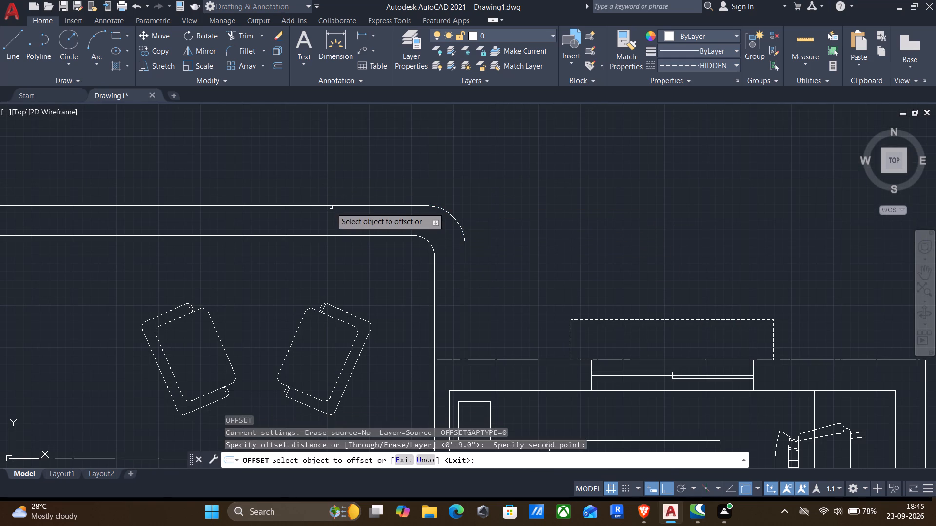
pyautogui.click(330, 201)
pyautogui.click(325, 205)
pyautogui.press('1')
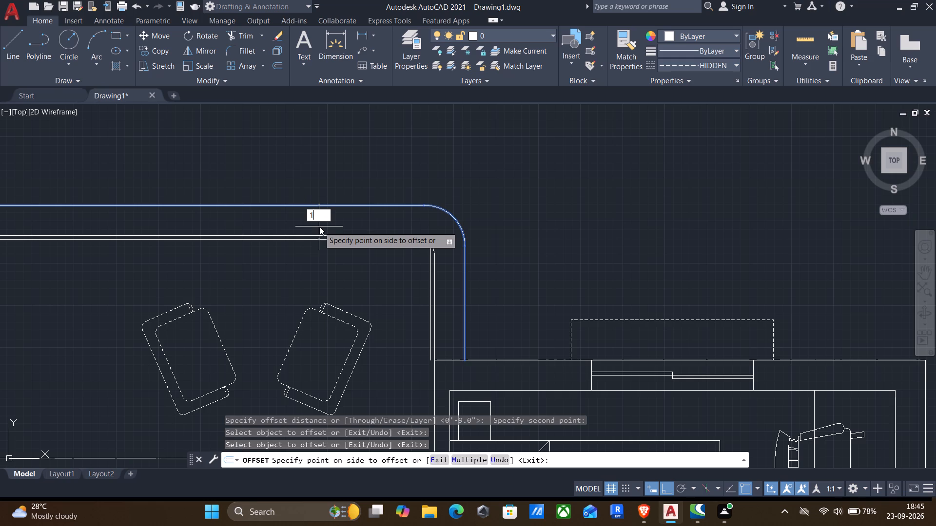
pyautogui.press('BackSpace')
pyautogui.press('5')
pyautogui.press('BackSpace')
pyautogui.write('4"')
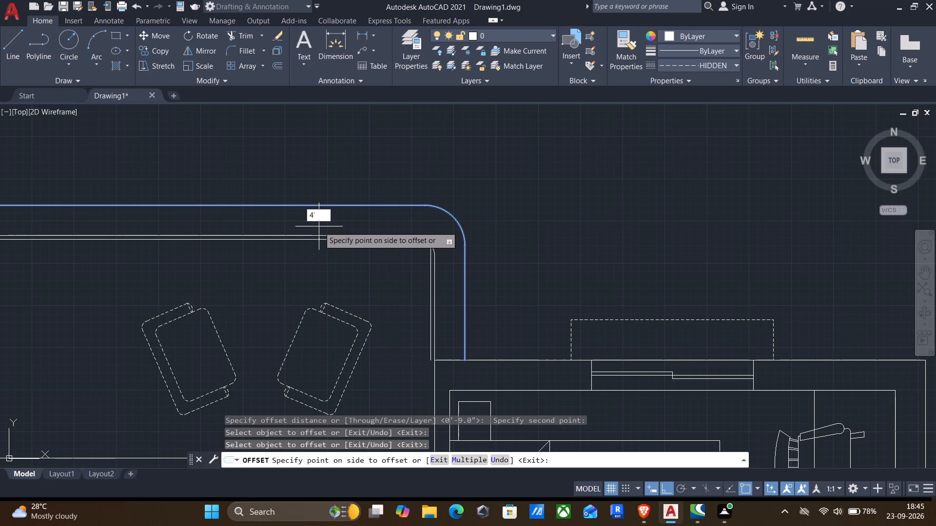
pyautogui.press('Return')
# Offset the new middle parapet line another 1" inward to form a double line along the parapet.
pyautogui.click(320, 219)
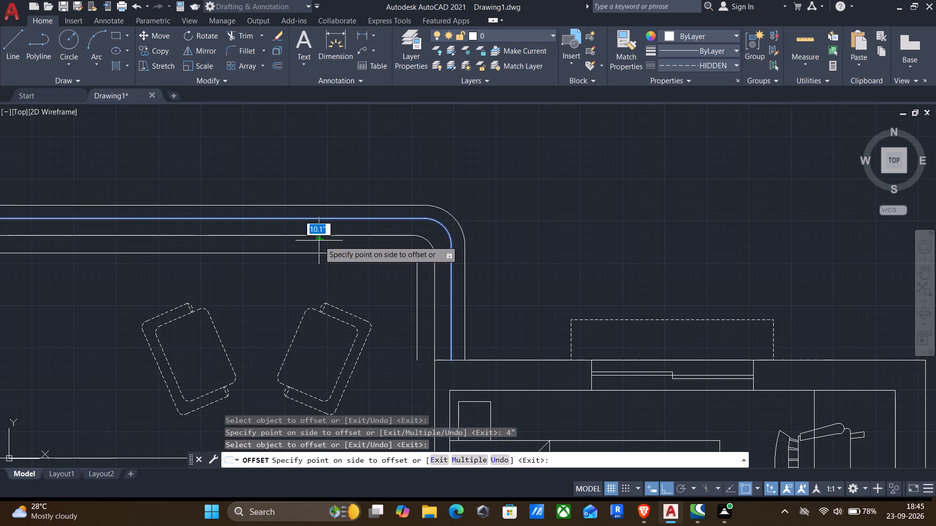
pyautogui.write('1"')
pyautogui.press('Return')
pyautogui.moveTo(305, 266); pyautogui.dragTo(563, 237, button='middle')
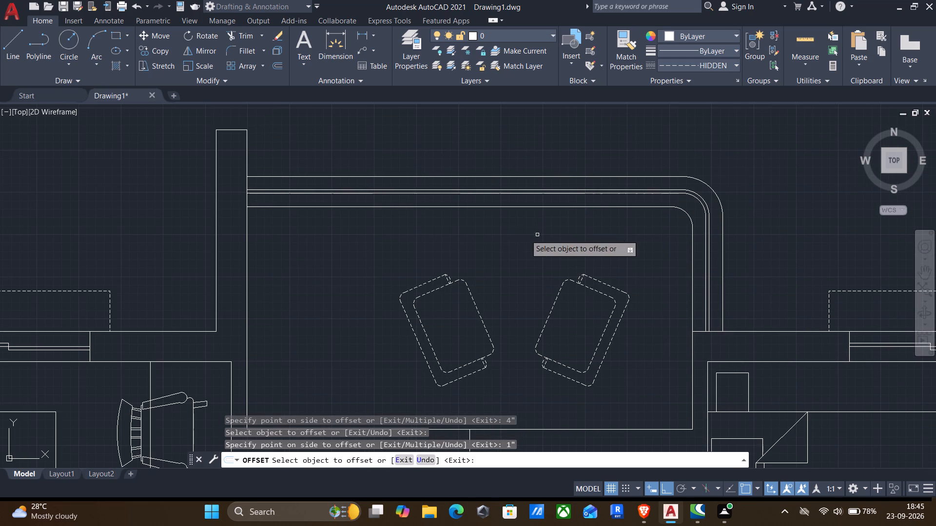
pyautogui.press('Escape')
# Offset the short centre line in the wall between the balcony and the sitting area 3'6" to both east and west.
pyautogui.moveTo(512, 256); pyautogui.dragTo(502, 258, button='middle')
pyautogui.moveTo(300, 221); pyautogui.dragTo(384, 205, button='middle')
pyautogui.moveTo(445, 230); pyautogui.dragTo(373, 201, button='middle')
pyautogui.scroll(-1, 370, 203)
pyautogui.moveTo(413, 258); pyautogui.dragTo(414, 259, button='middle')
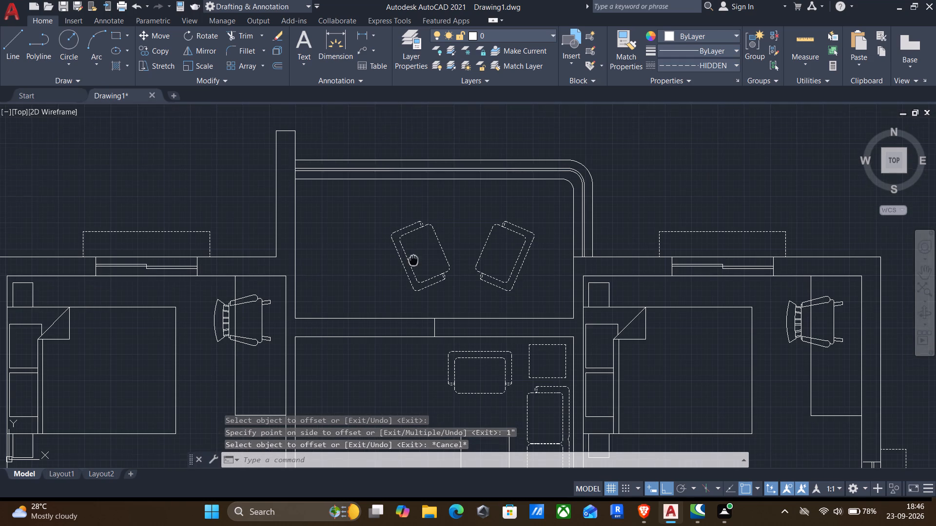
pyautogui.moveTo(414, 259); pyautogui.dragTo(420, 252, button='middle')
pyautogui.press('o')
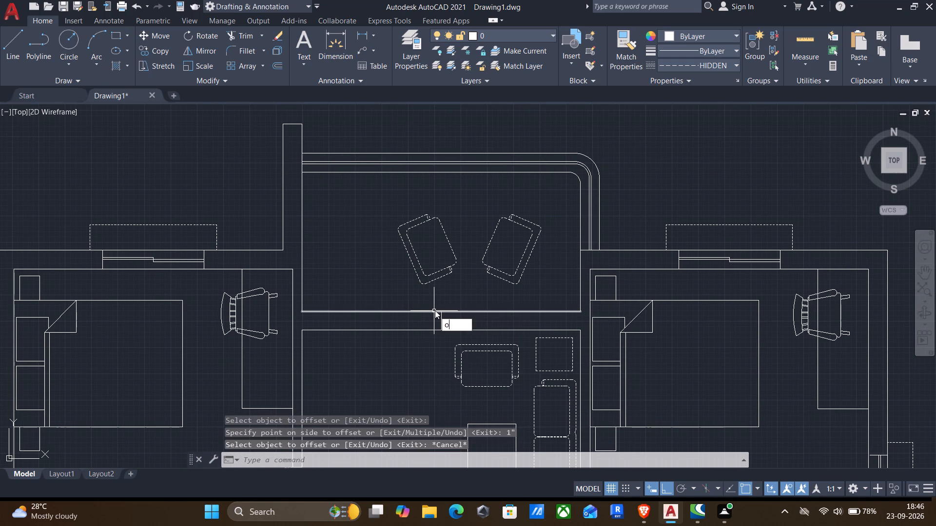
pyautogui.press('Return')
pyautogui.moveTo(436, 319); pyautogui.dragTo(464, 315)
pyautogui.click(461, 326)
pyautogui.click(443, 325)
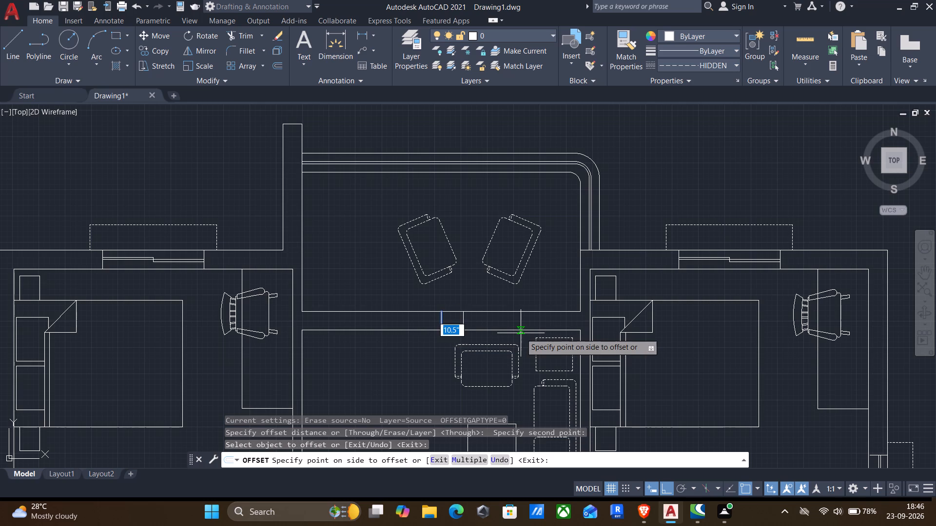
pyautogui.press('4')
pyautogui.press('BackSpace')
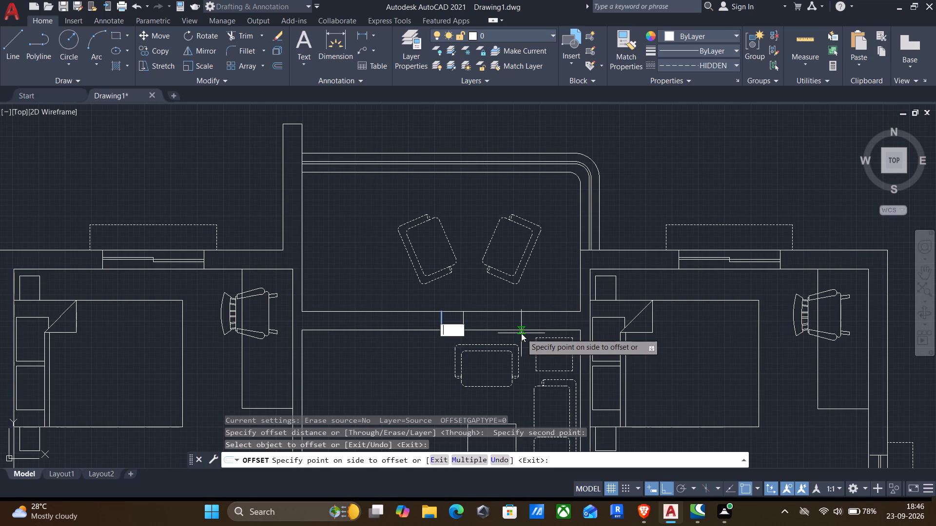
pyautogui.write("3'")
pyautogui.press('6')
pyautogui.hotkey('shift', '"')
pyautogui.press('Return')
pyautogui.click(441, 324)
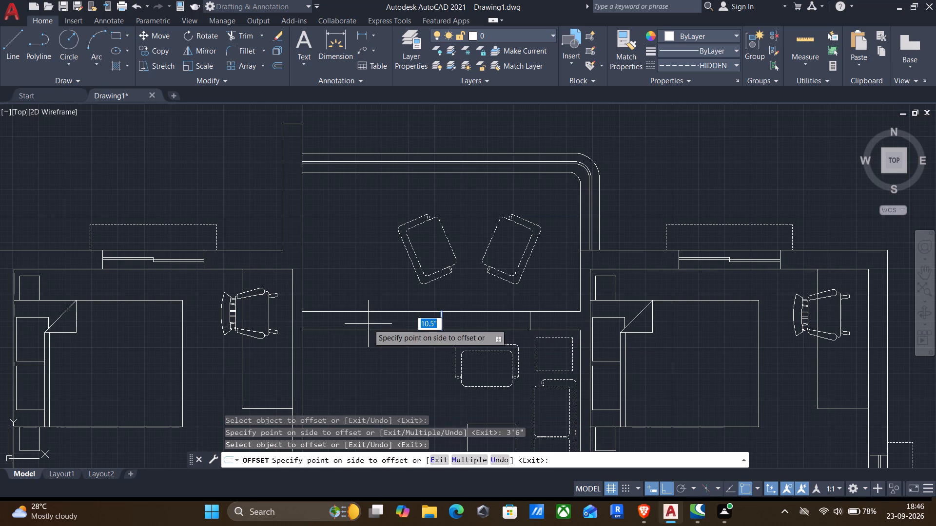
pyautogui.write('3\'6"')
pyautogui.press('Return')
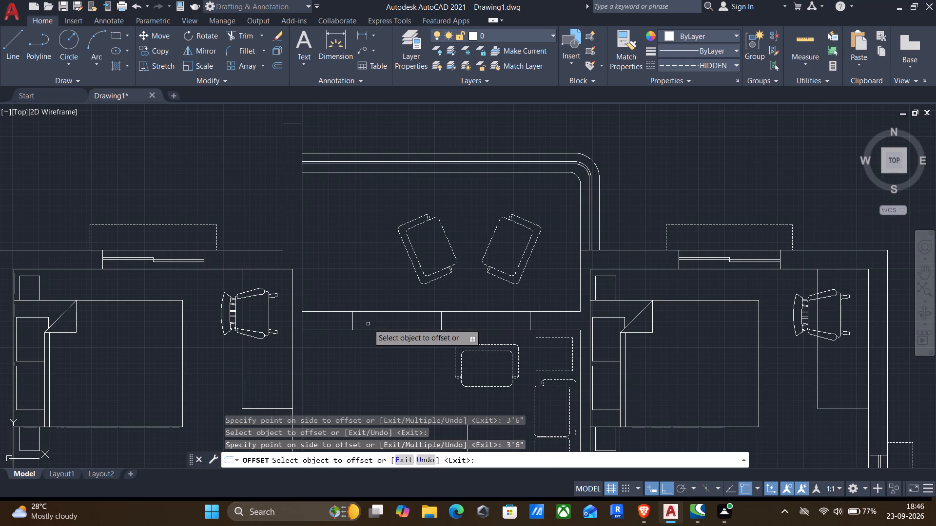
# Offset the west edge line of the balcony wall opening 2.3' inward, toward the centre line.
pyautogui.click(353, 322)
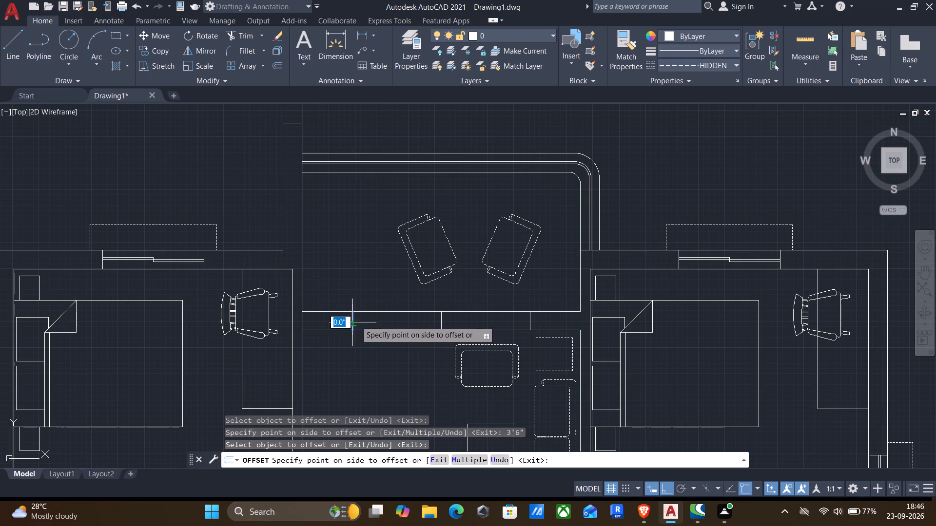
pyautogui.press('2')
pyautogui.write('.3"')
pyautogui.press('BackSpace')
pyautogui.press("'")
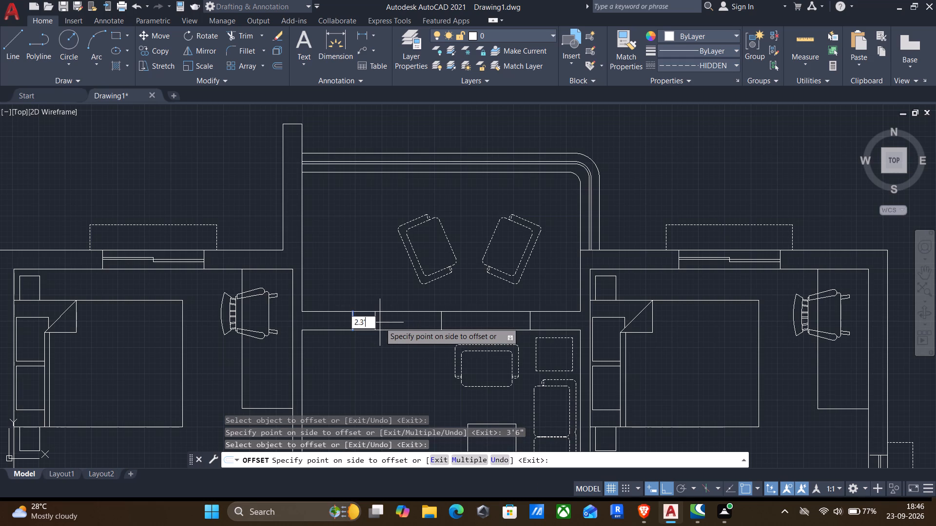
pyautogui.press('Return')
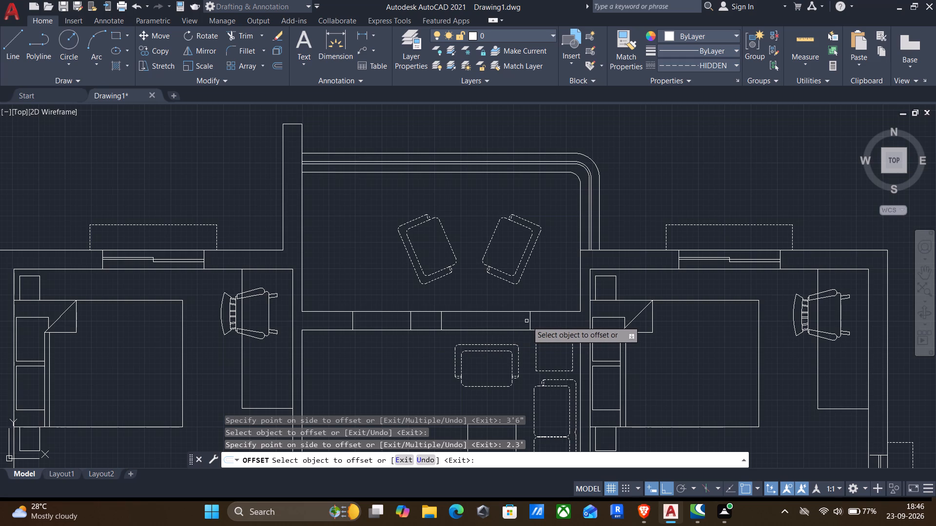
# Offset the east edge line of the balcony wall opening 2.3" inward.
pyautogui.click(530, 322)
pyautogui.press('2')
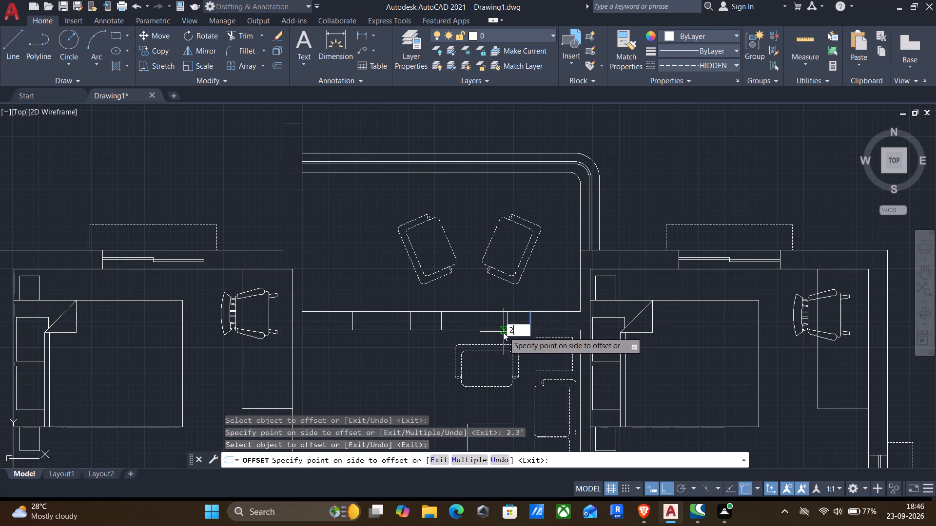
pyautogui.press('.')
pyautogui.press('3')
pyautogui.hotkey('shift', '"')
pyautogui.press('Return')
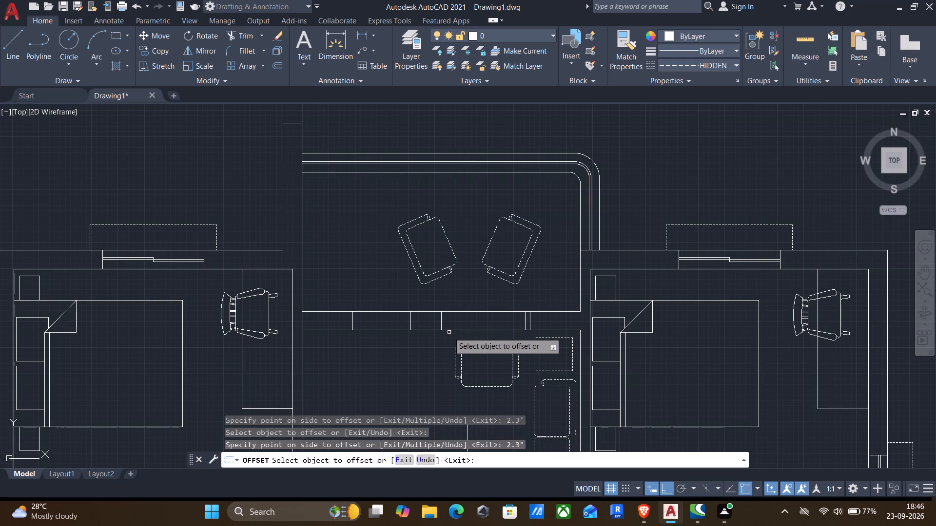
# Offset the east edge line of the balcony wall opening 2.3' inward, toward the centre line.
pyautogui.click(529, 319)
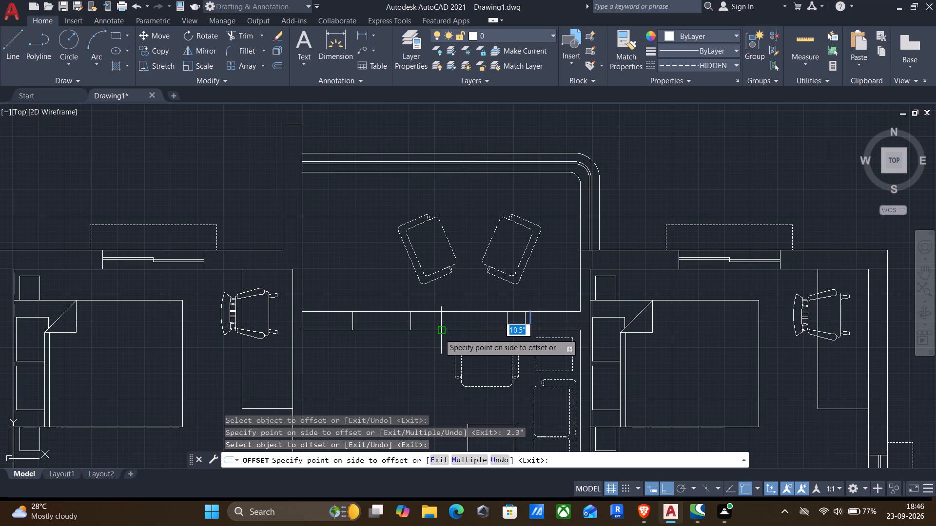
pyautogui.press('2')
pyautogui.press('.')
pyautogui.press('3')
pyautogui.press("'")
pyautogui.press('Return')
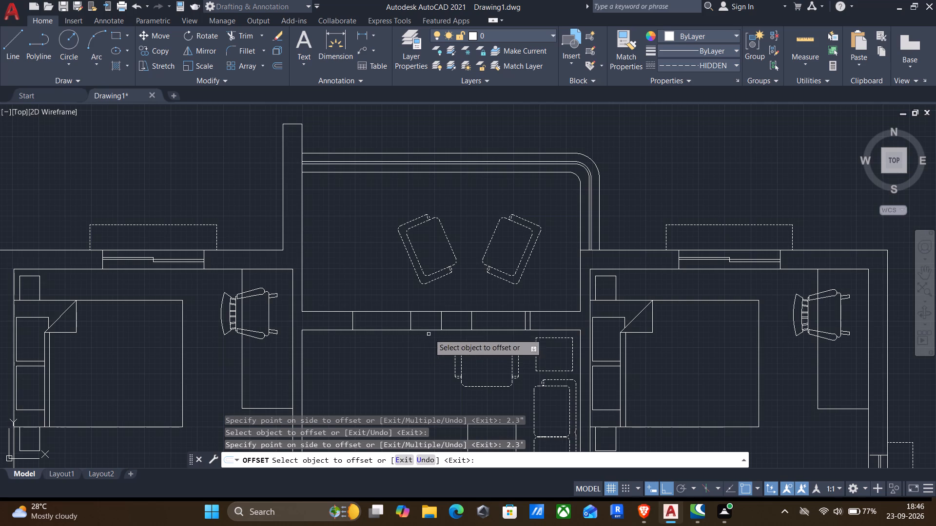
pyautogui.press('Return')
# Delete the centre line and the extra inner line beside the east edge of the balcony wall opening.
pyautogui.click(524, 323)
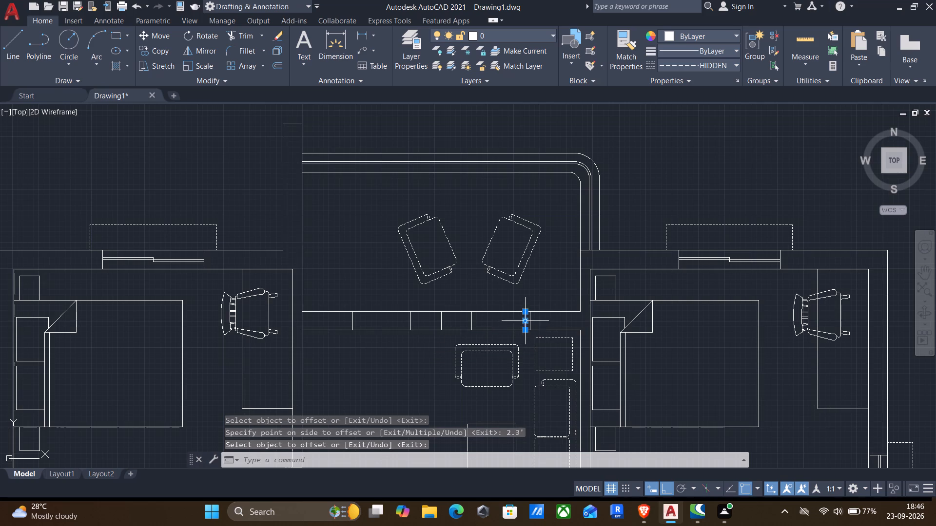
pyautogui.click(442, 329)
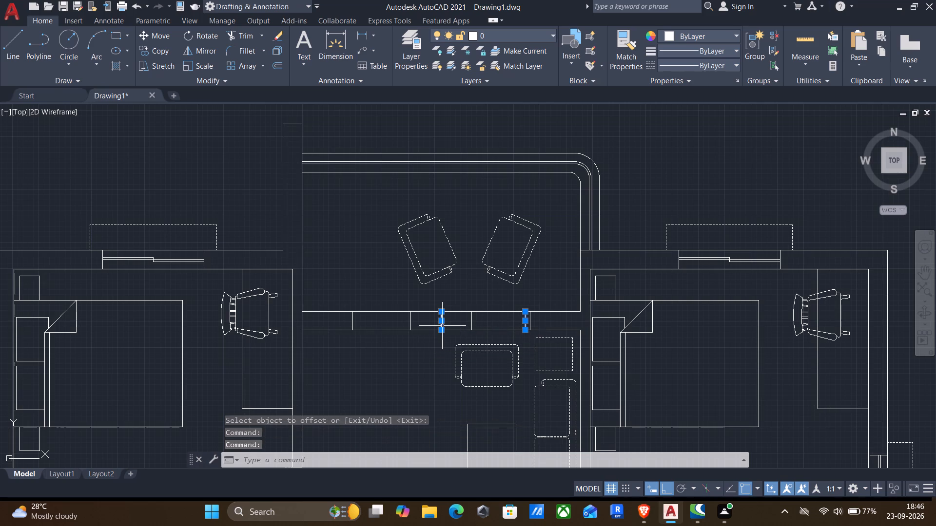
pyautogui.press('Delete')
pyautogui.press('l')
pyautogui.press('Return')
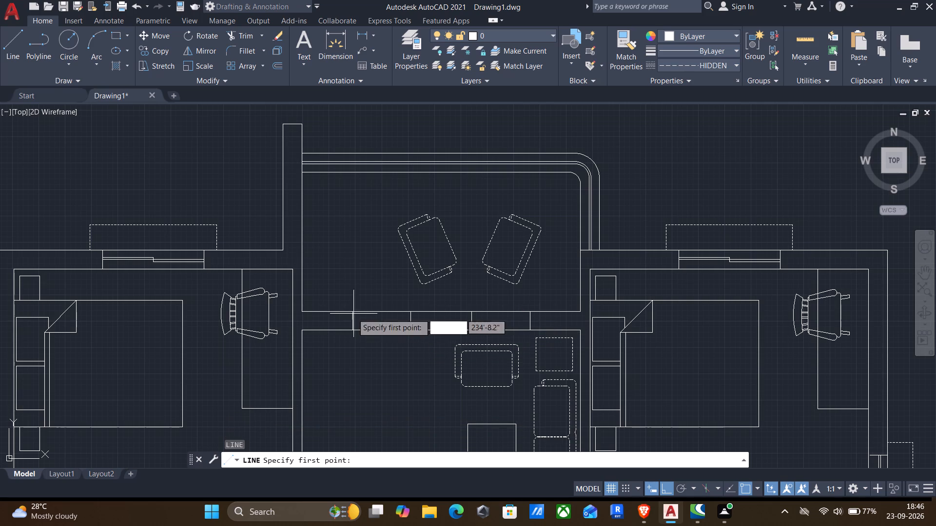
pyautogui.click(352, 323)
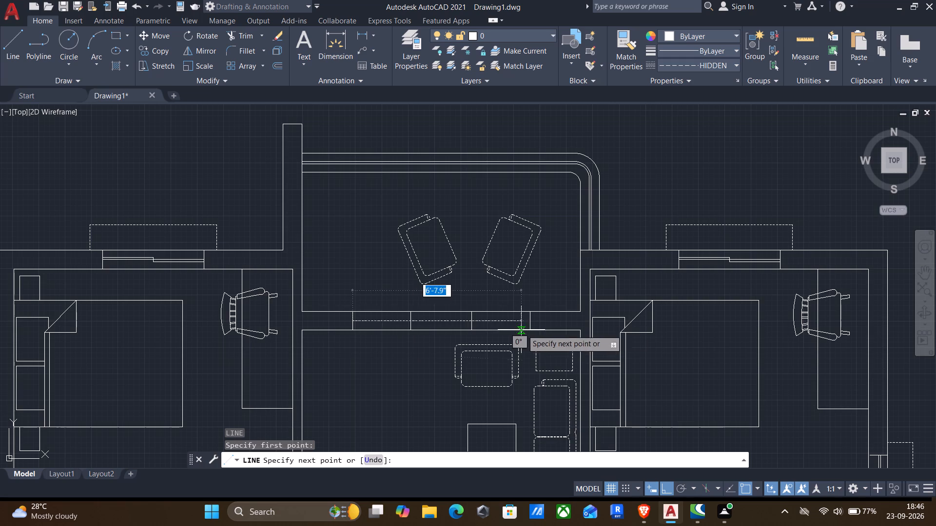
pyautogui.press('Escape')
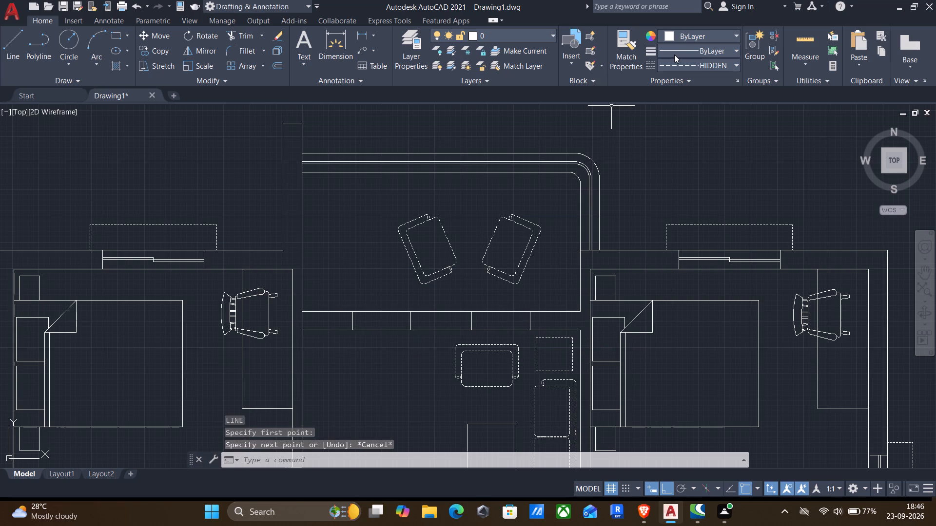
# Set the linetype to ByLayer and draw a line along the wall's mid-depth from the opening's west edge to its east edge.
pyautogui.click(698, 63)
pyautogui.click(710, 75)
pyautogui.press('l')
pyautogui.press('Return')
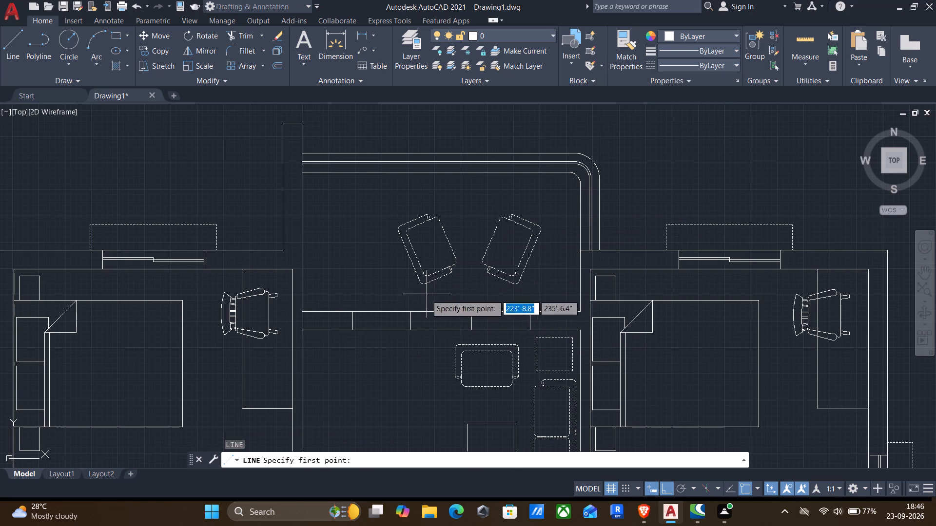
pyautogui.click(354, 320)
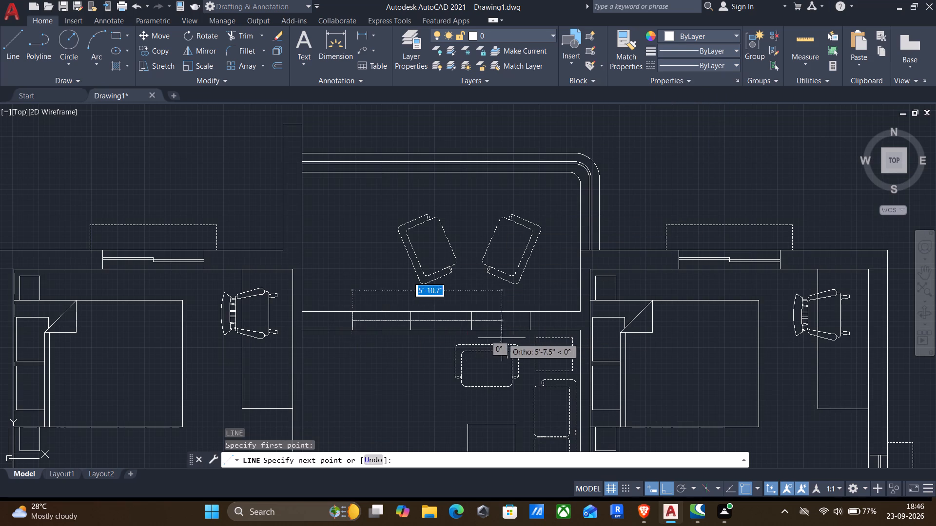
pyautogui.click(534, 322)
pyautogui.press('Return')
# Offset the long mid-wall line of the balcony opening 1" to both north and south.
pyautogui.press('o')
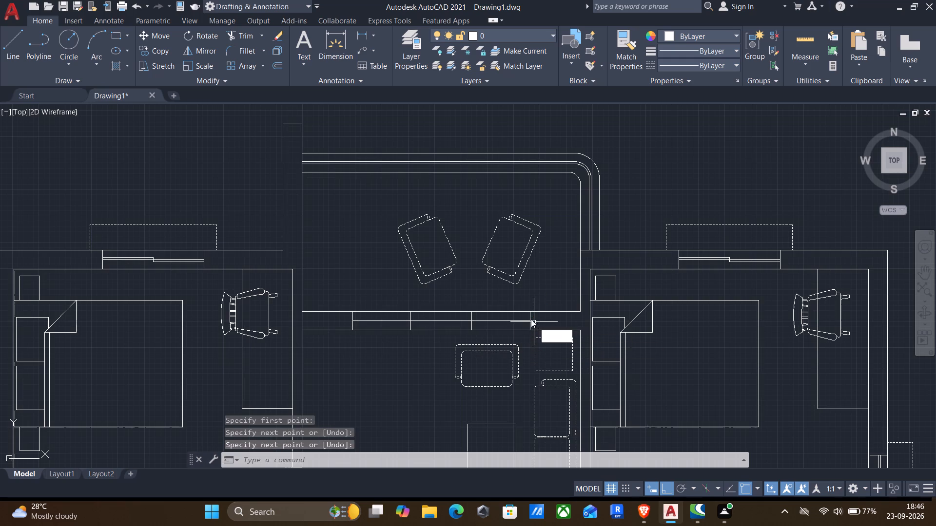
pyautogui.press('Return')
pyautogui.scroll(2, 443, 323)
pyautogui.moveTo(443, 323); pyautogui.dragTo(446, 306)
pyautogui.click(454, 259)
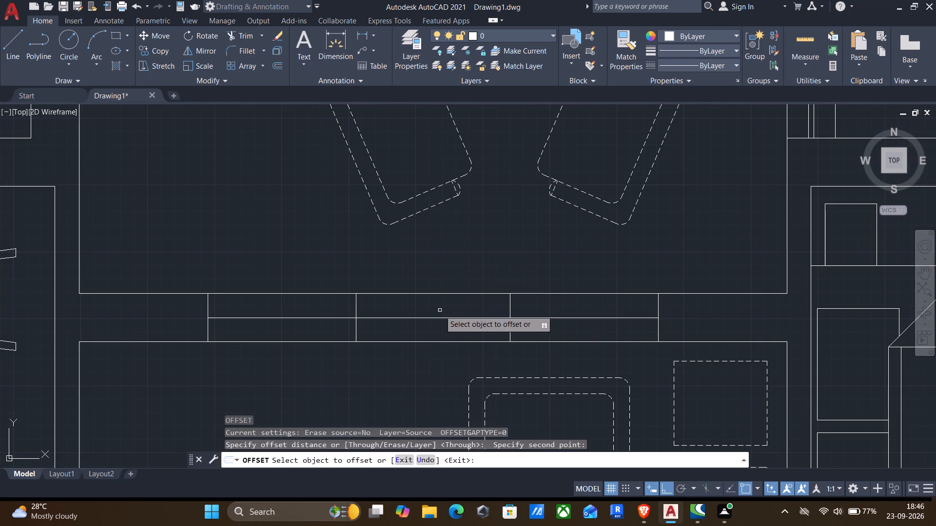
pyautogui.click(435, 319)
pyautogui.press('1')
pyautogui.hotkey('shift', '"')
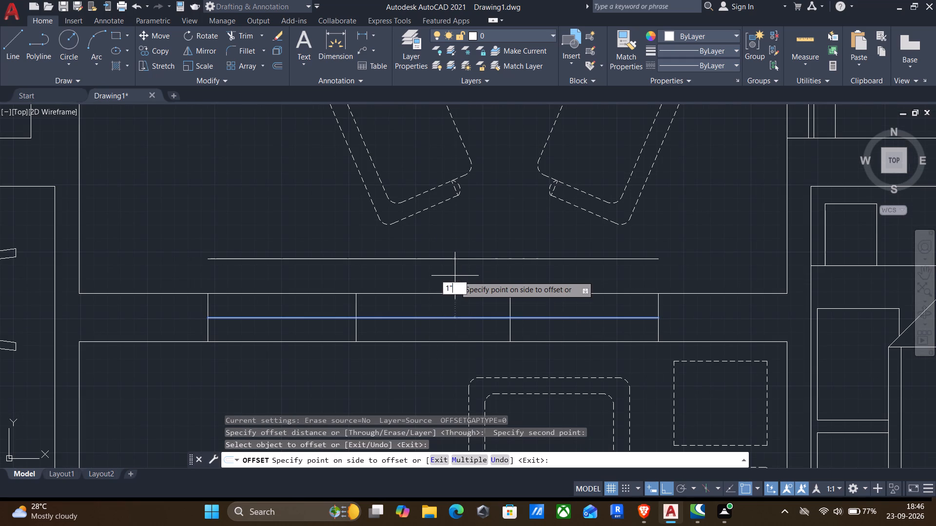
pyautogui.press('Return')
pyautogui.click(441, 317)
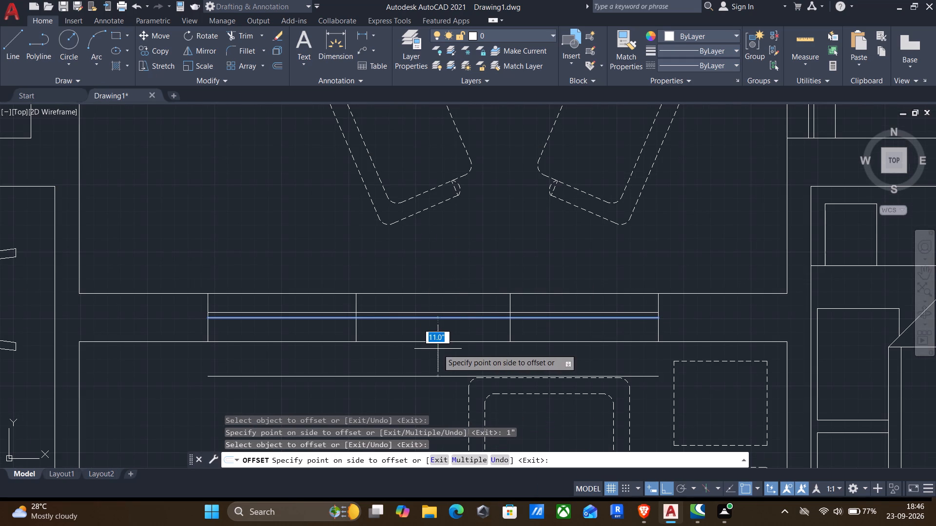
pyautogui.write('1"')
pyautogui.press('Return')
pyautogui.moveTo(420, 357); pyautogui.dragTo(464, 284, button='middle')
pyautogui.press('Return')
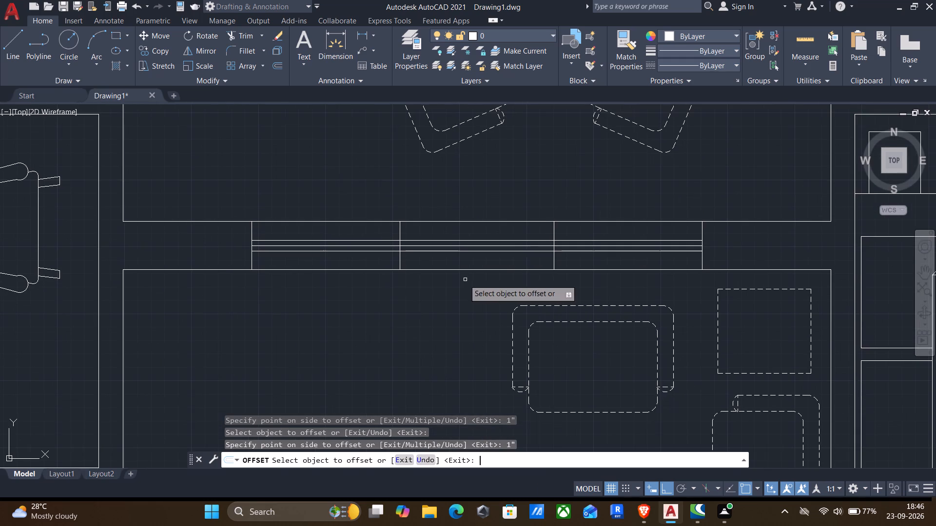
# Trim the south offset line out of the opening's west panel and the north offset line out of its middle panel.
pyautogui.write('tr')
pyautogui.press('Return')
pyautogui.scroll(2, 385, 257)
pyautogui.click(377, 240)
pyautogui.click(390, 249)
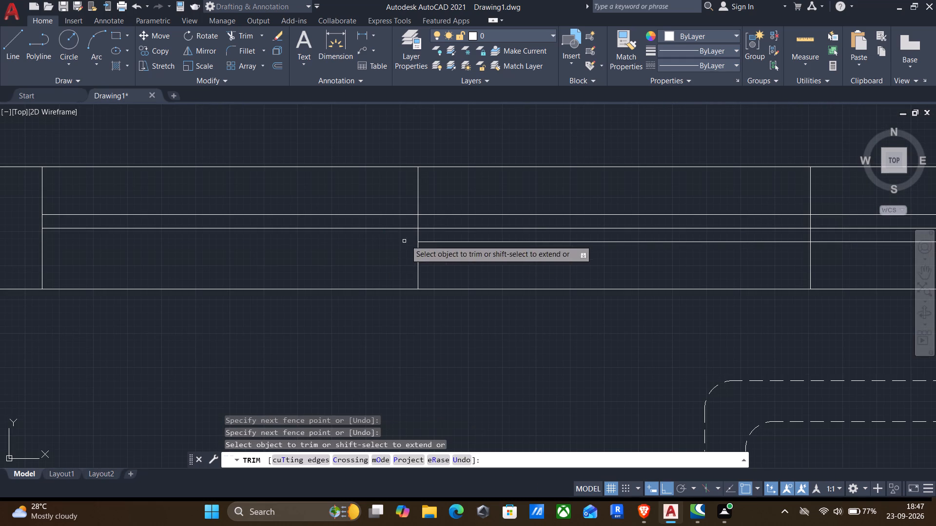
pyautogui.moveTo(463, 217); pyautogui.dragTo(465, 211)
pyautogui.click(469, 194)
# Trim the opening's west divider so only the short piece between the two offset lines is left.
pyautogui.moveTo(593, 259); pyautogui.dragTo(575, 264, button='middle')
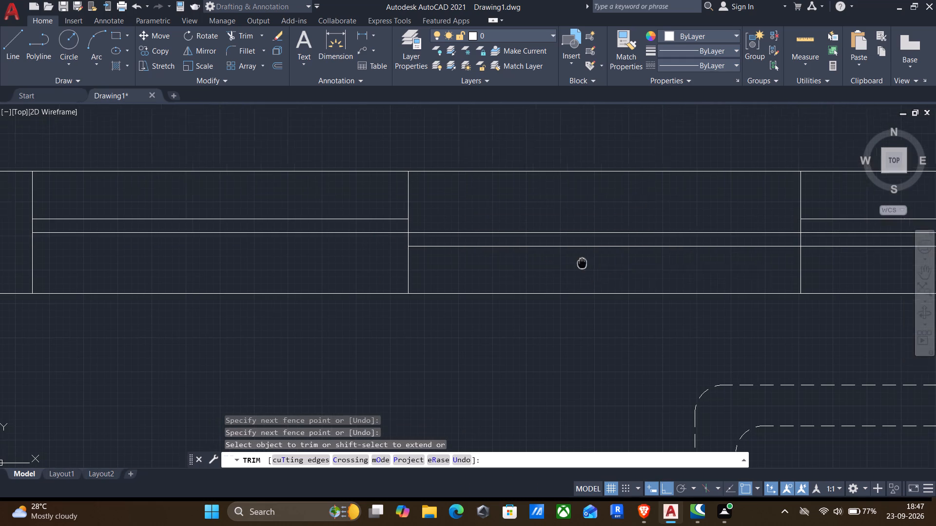
pyautogui.moveTo(575, 264); pyautogui.dragTo(451, 259, button='middle')
pyautogui.click(339, 201)
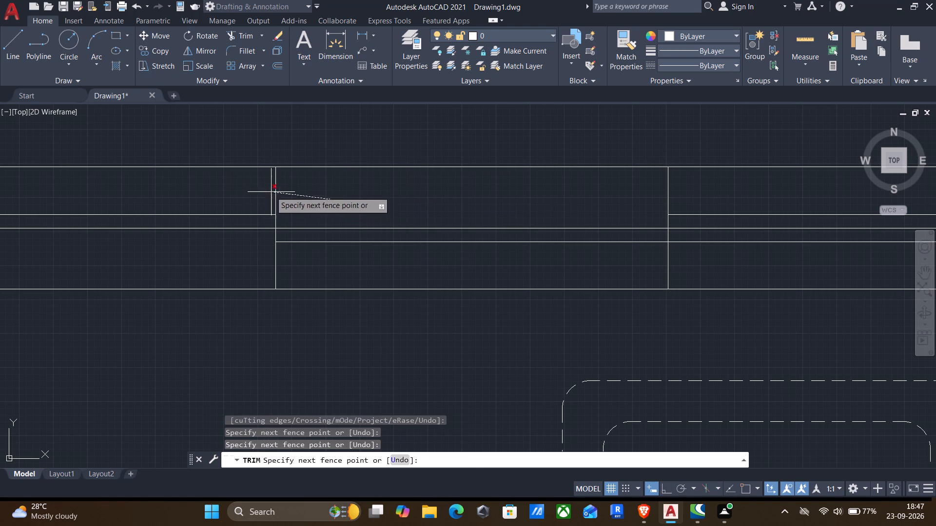
pyautogui.moveTo(269, 190); pyautogui.dragTo(265, 206)
pyautogui.moveTo(246, 251); pyautogui.dragTo(332, 278)
pyautogui.click(335, 279)
pyautogui.click(448, 265)
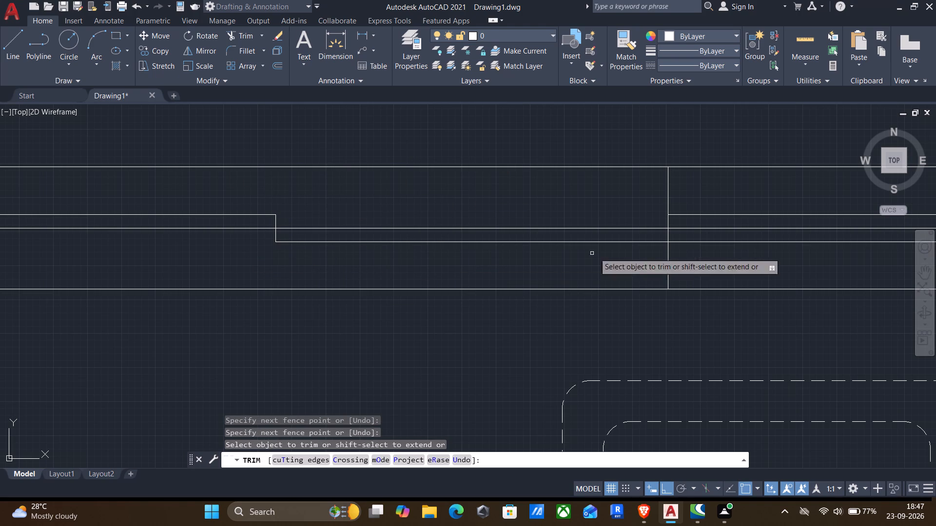
# Trim the south offset line out of the east panel and cut the east divider back to the piece between the offset lines.
pyautogui.click(726, 239)
pyautogui.click(714, 261)
pyautogui.moveTo(703, 192); pyautogui.dragTo(695, 192)
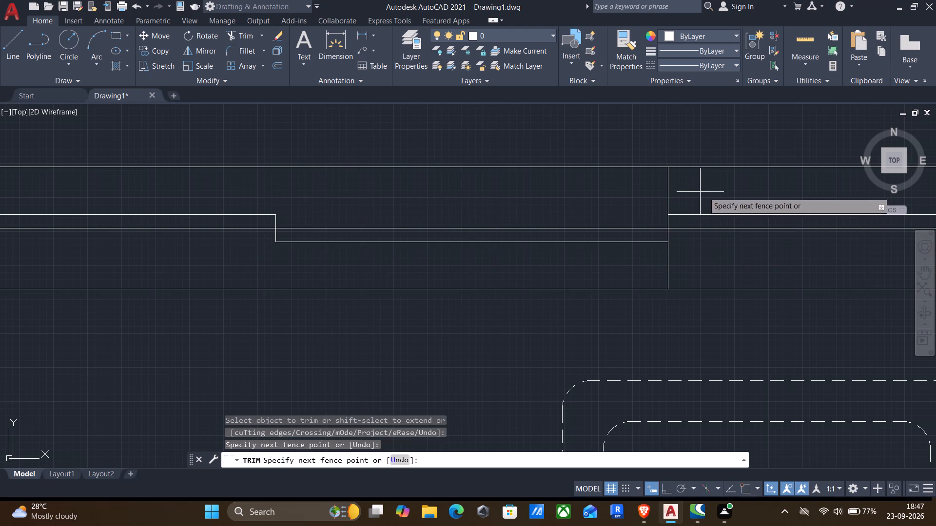
pyautogui.moveTo(695, 192); pyautogui.dragTo(598, 204)
pyautogui.moveTo(601, 255); pyautogui.dragTo(693, 256)
pyautogui.scroll(-2, 630, 290)
pyautogui.moveTo(418, 337); pyautogui.dragTo(418, 331, button='middle')
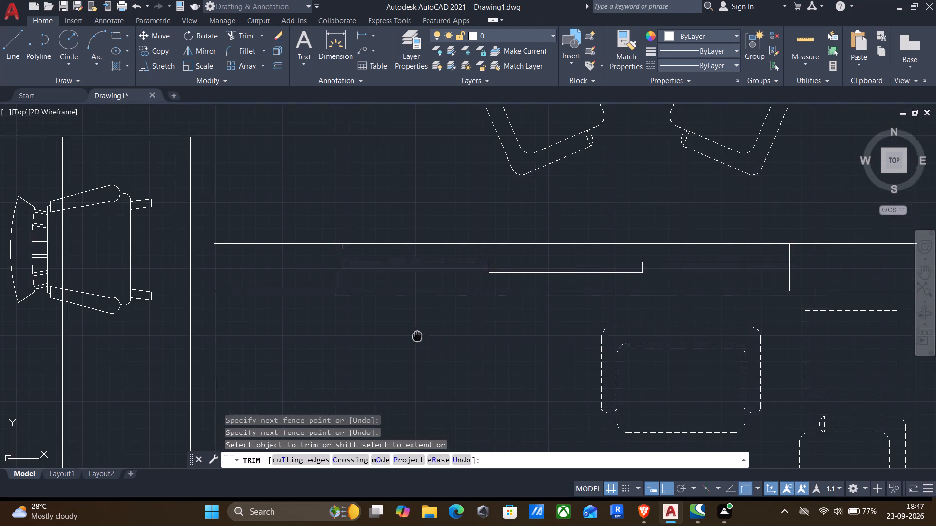
pyautogui.moveTo(418, 331); pyautogui.dragTo(483, 263, button='middle')
pyautogui.press('Escape')
# With Ortho off, copy the first plan's northwest bedroom label "BED ROOM-1 11'-0" X 12'-0"" into the second plan's northwest bedroom.
pyautogui.moveTo(525, 280); pyautogui.dragTo(518, 231, button='middle')
pyautogui.scroll(-1, 526, 232)
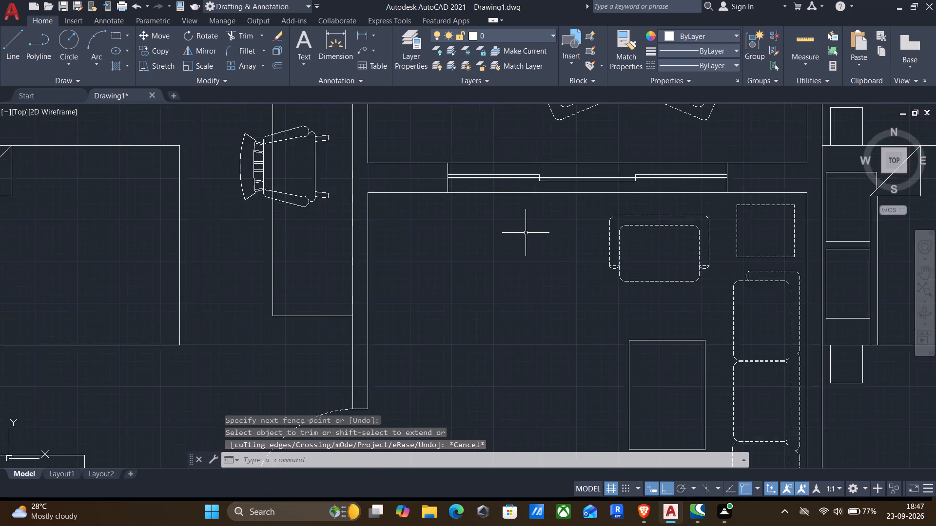
pyautogui.scroll(-1, 526, 233)
pyautogui.moveTo(524, 245); pyautogui.dragTo(530, 248, button='middle')
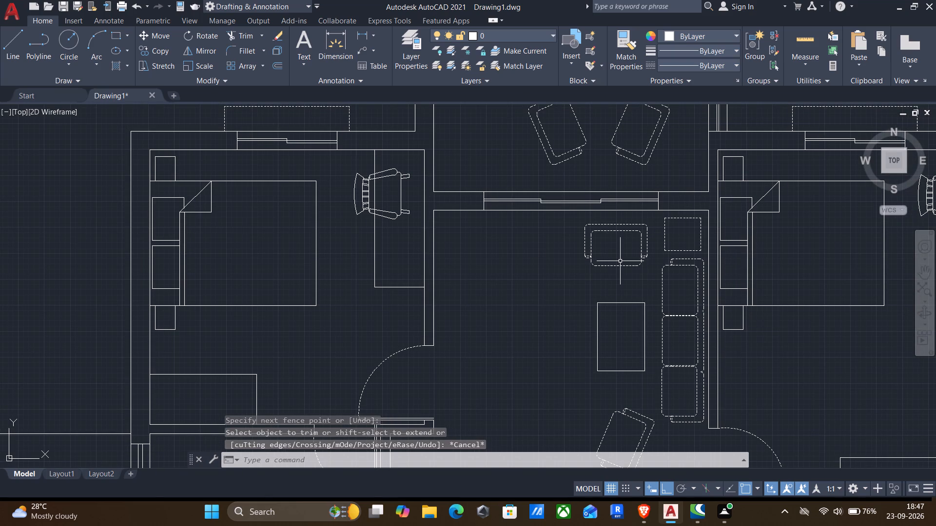
pyautogui.scroll(-1, 487, 307)
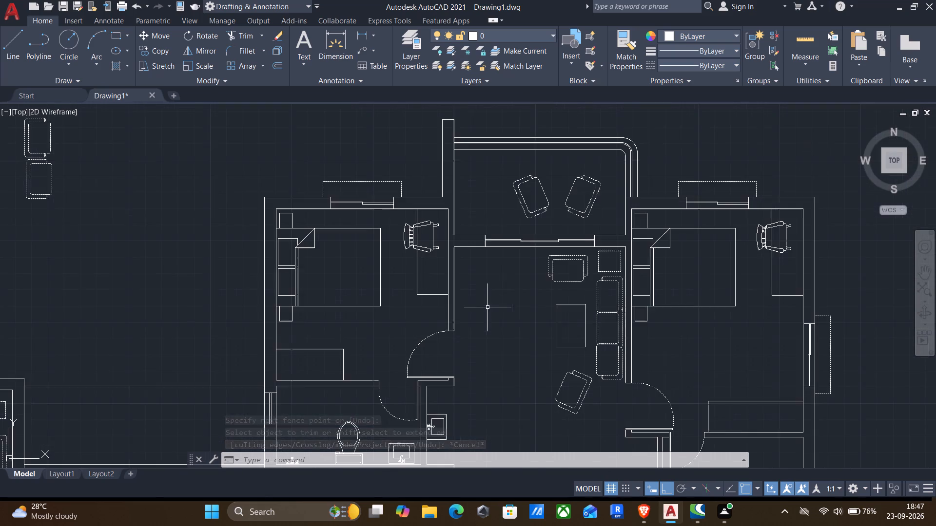
pyautogui.moveTo(494, 319); pyautogui.dragTo(622, 203, button='middle')
pyautogui.scroll(-1, 622, 203)
pyautogui.moveTo(208, 309); pyautogui.dragTo(488, 220, button='middle')
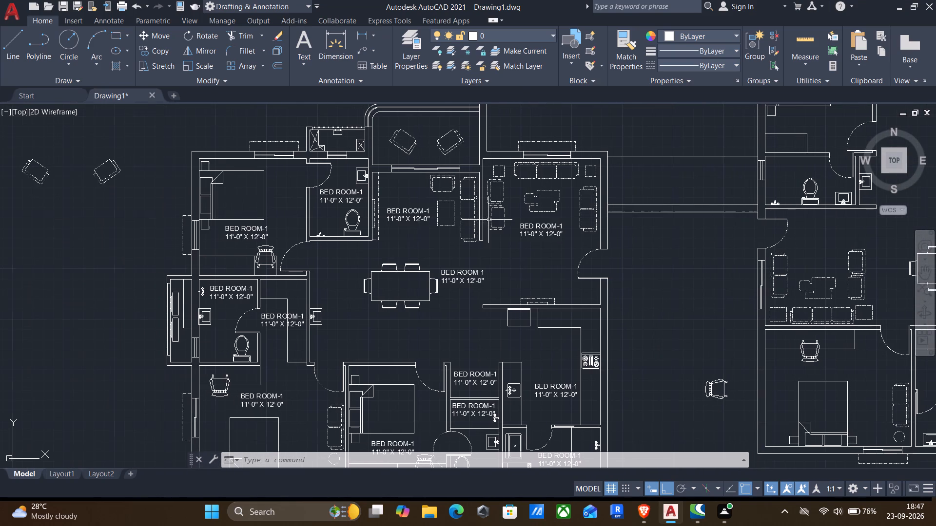
pyautogui.scroll(1, 240, 231)
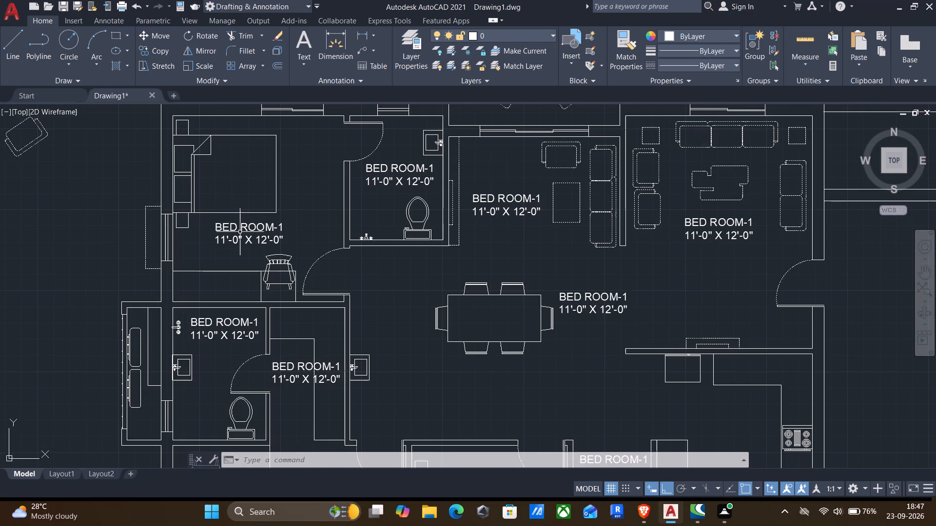
pyautogui.click(237, 227)
pyautogui.write('cp')
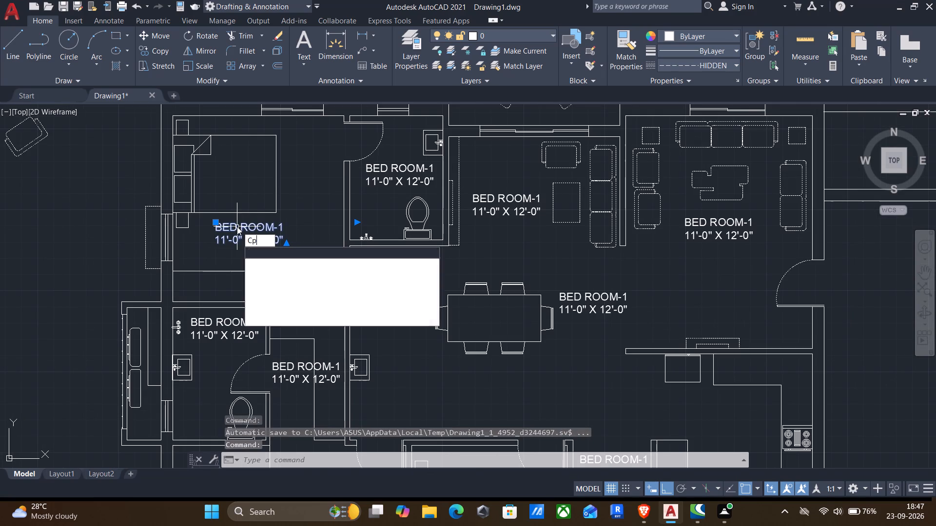
pyautogui.press('Return')
pyautogui.click(211, 221)
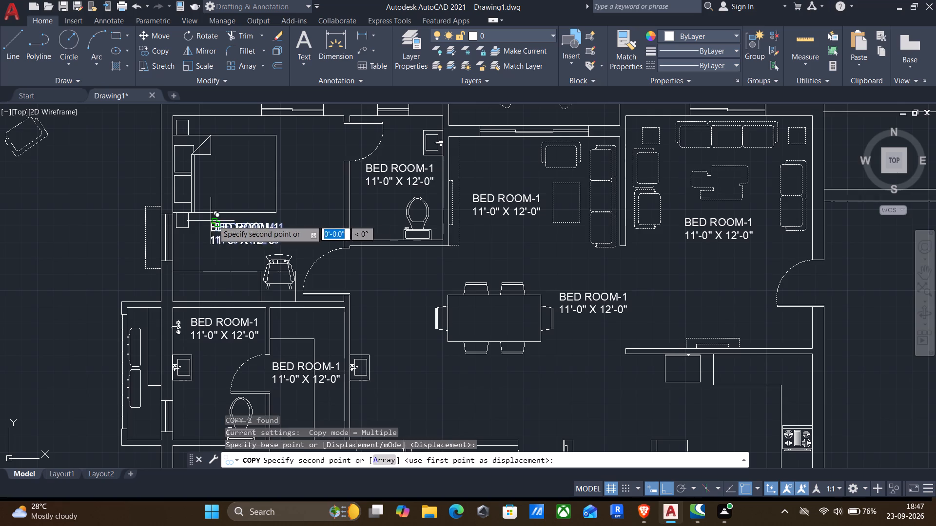
pyautogui.scroll(-2, 224, 231)
pyautogui.moveTo(361, 226); pyautogui.dragTo(282, 273, button='middle')
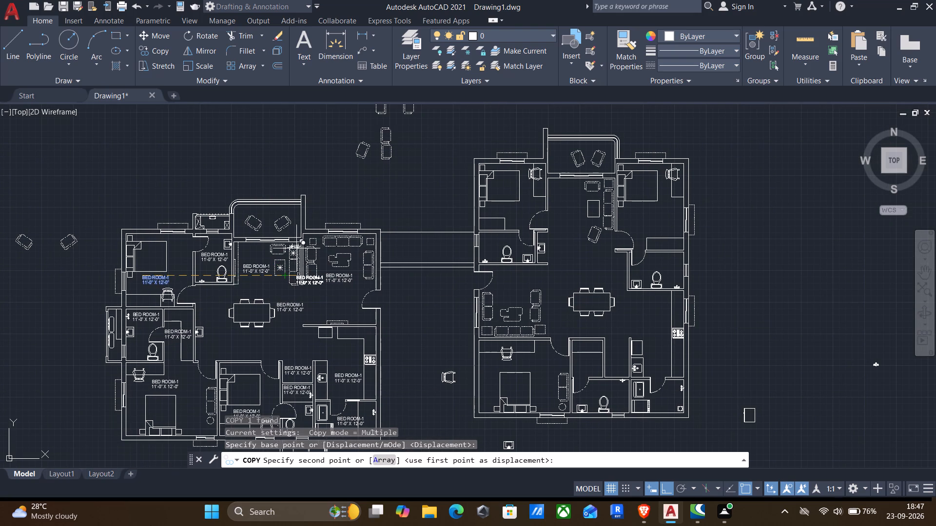
pyautogui.click(663, 488)
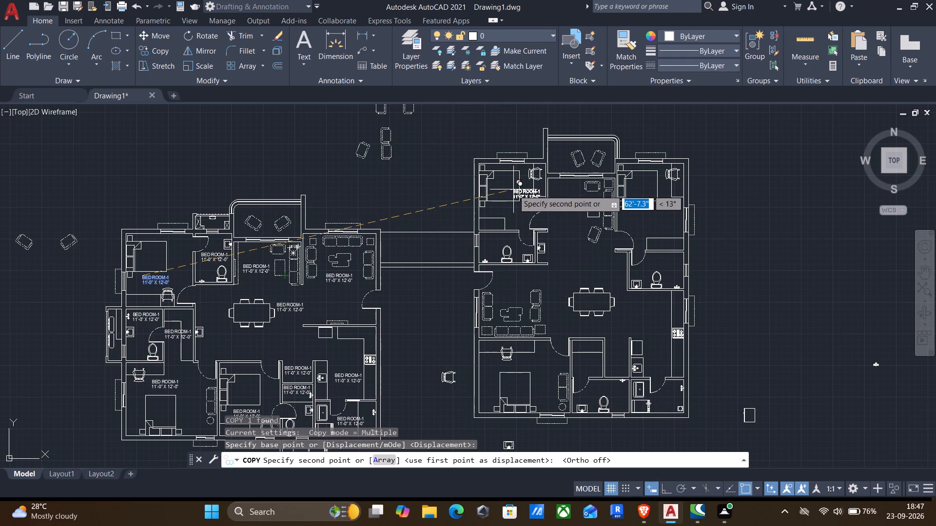
pyautogui.scroll(3, 508, 202)
pyautogui.scroll(2, 440, 215)
pyautogui.click(439, 204)
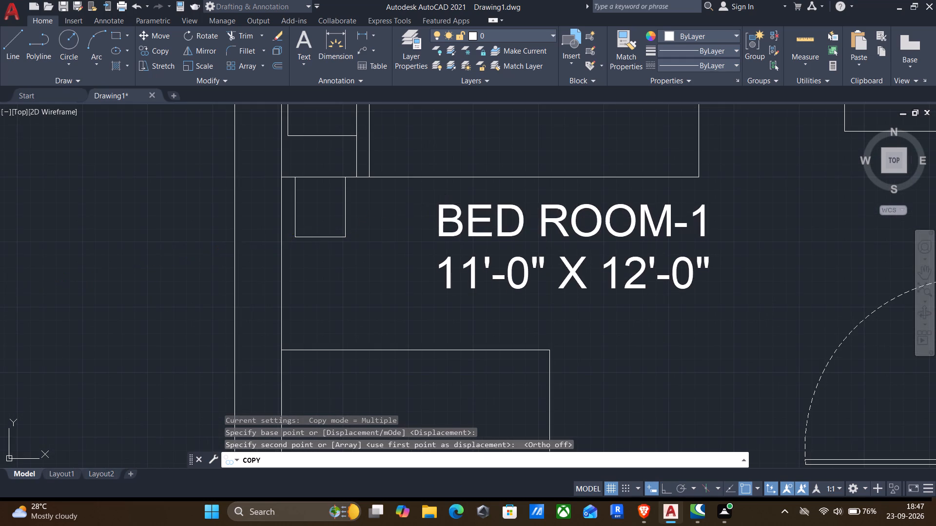
# Place further copies of the room label in the second plan's northwest bathroom, the sitting area and the north balcony.
pyautogui.scroll(-2, 455, 201)
pyautogui.moveTo(463, 268); pyautogui.dragTo(542, 150, button='middle')
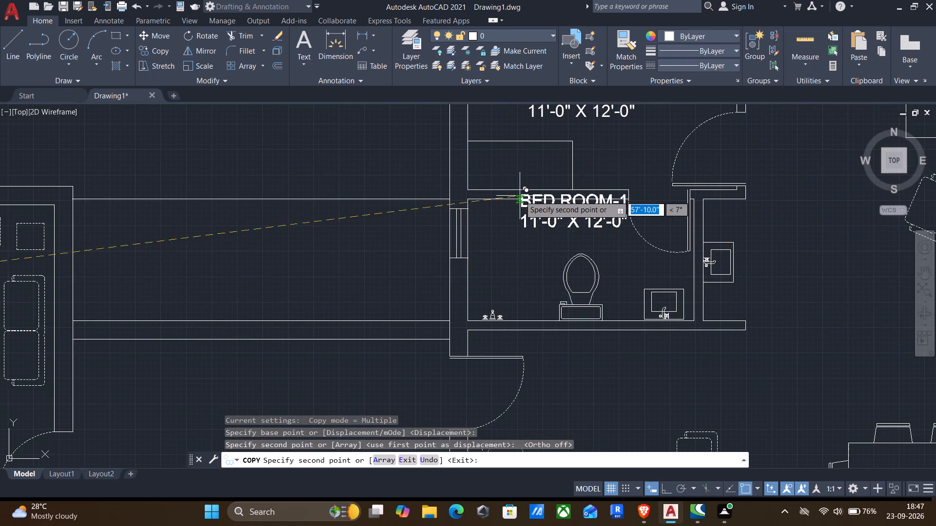
pyautogui.scroll(1, 510, 216)
pyautogui.click(495, 210)
pyautogui.scroll(-3, 498, 211)
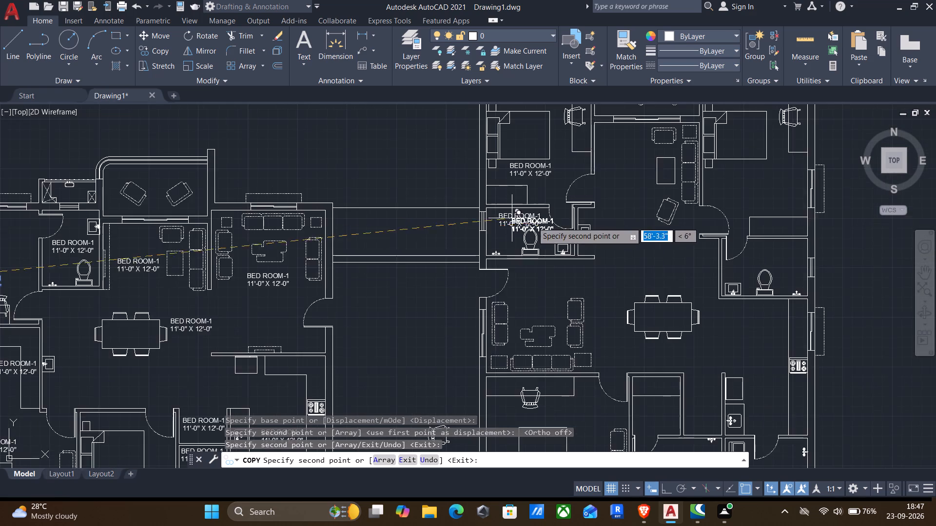
pyautogui.moveTo(550, 220); pyautogui.dragTo(493, 260, button='middle')
pyautogui.moveTo(536, 211); pyautogui.dragTo(487, 273, button='middle')
pyautogui.scroll(3, 500, 264)
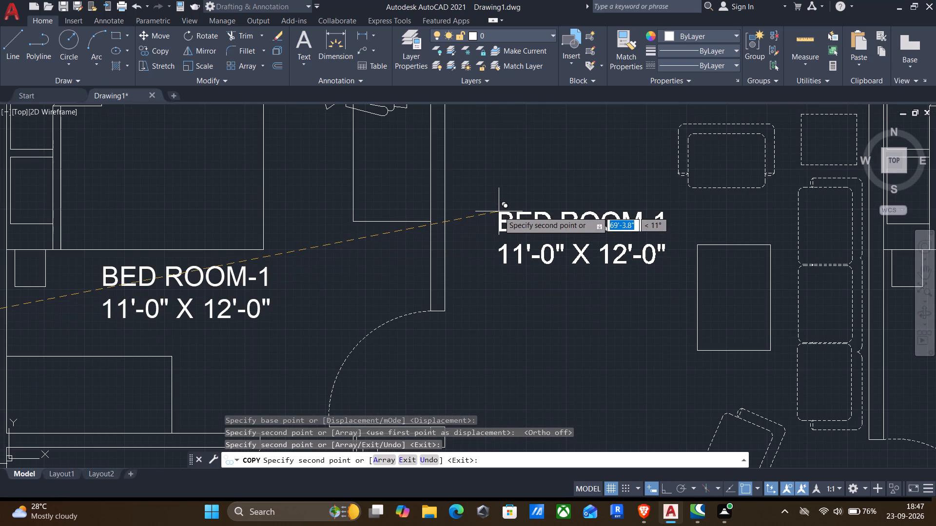
pyautogui.click(499, 211)
pyautogui.scroll(-3, 501, 209)
pyautogui.moveTo(507, 203); pyautogui.dragTo(496, 295, button='middle')
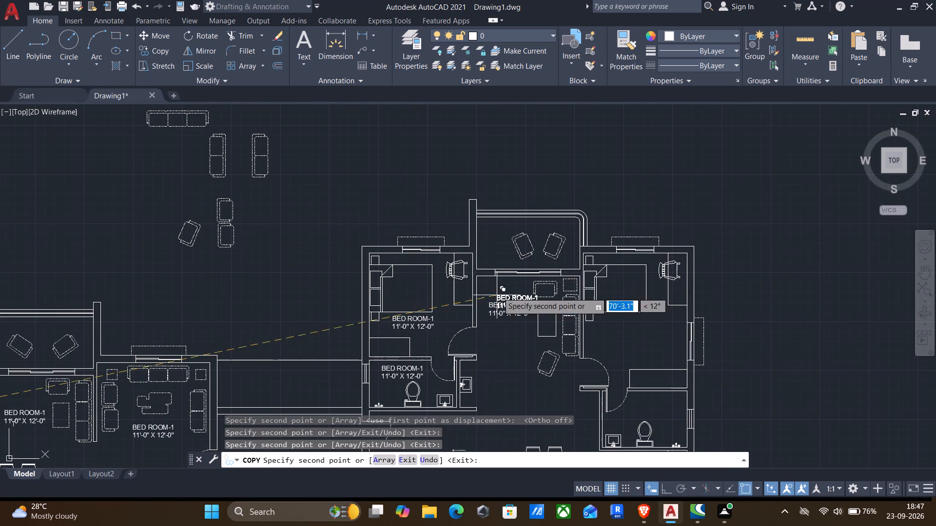
pyautogui.scroll(3, 502, 238)
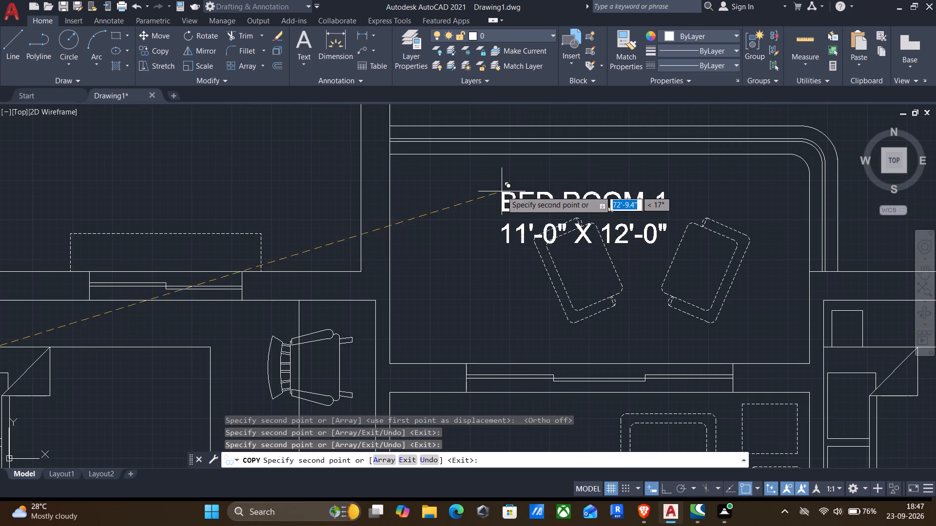
pyautogui.click(491, 162)
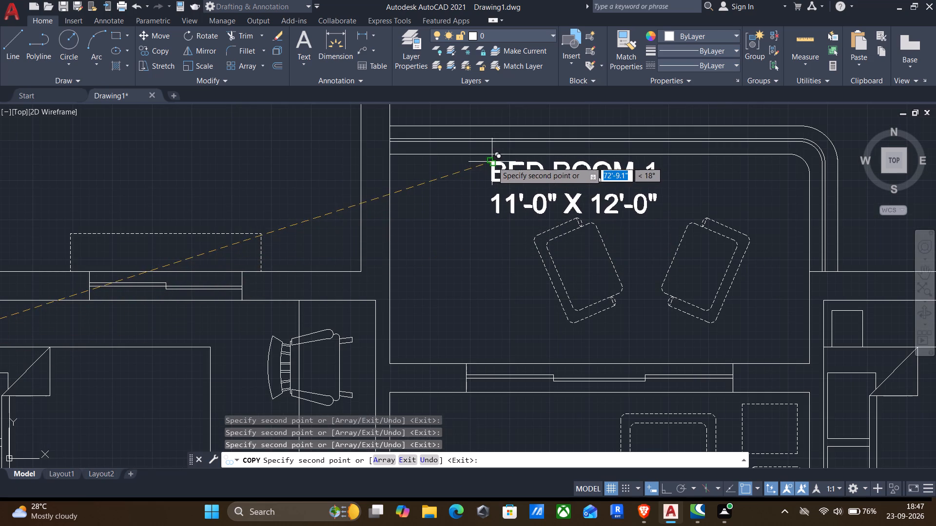
# Place copies of the room label in the second plan's northeast bedroom and in the bathroom south of it.
pyautogui.scroll(-3, 496, 181)
pyautogui.moveTo(508, 237); pyautogui.dragTo(365, 166, button='middle')
pyautogui.scroll(-1, 350, 166)
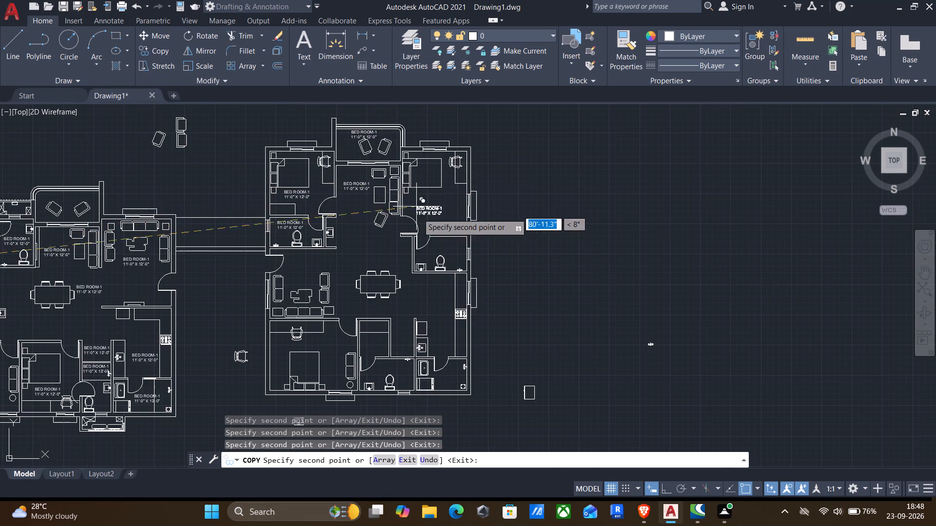
pyautogui.scroll(3, 420, 224)
pyautogui.click(430, 146)
pyautogui.scroll(-3, 435, 181)
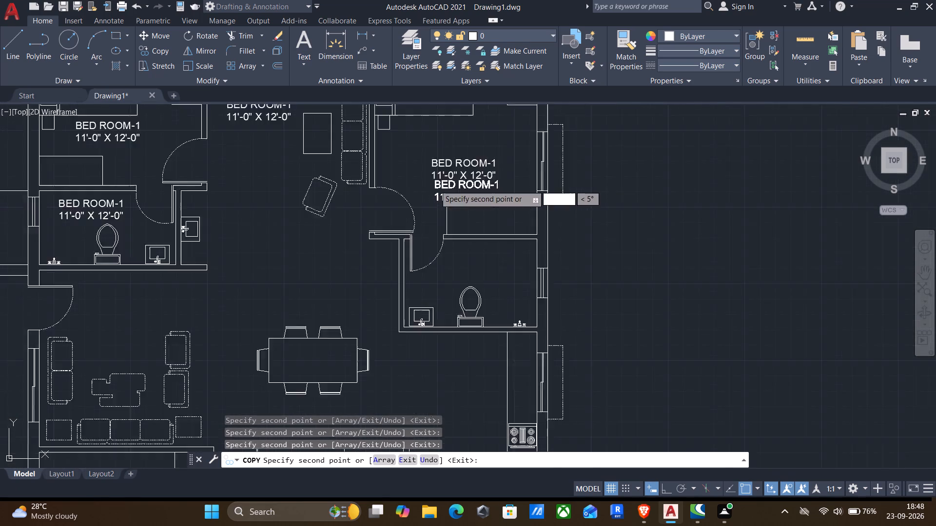
pyautogui.moveTo(416, 264); pyautogui.dragTo(489, 238, button='middle')
pyautogui.moveTo(478, 266); pyautogui.dragTo(554, 221, button='middle')
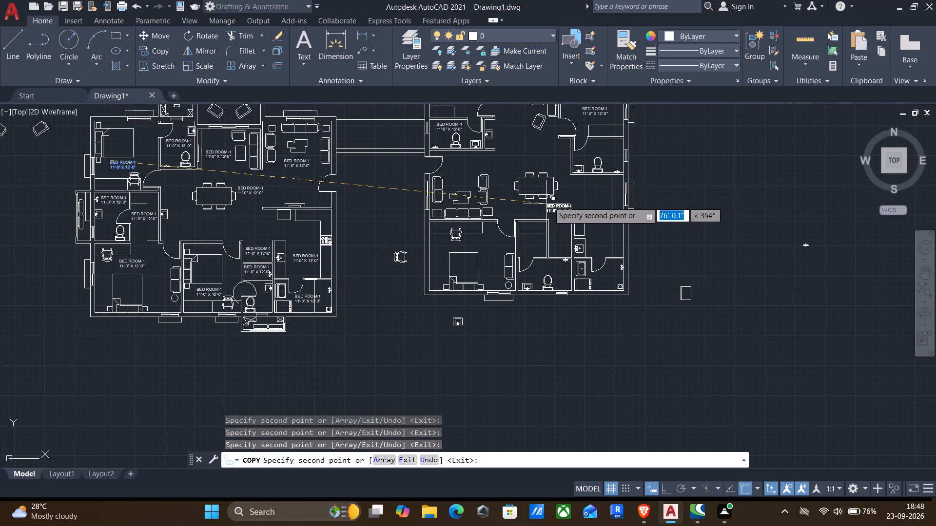
pyautogui.scroll(1, 568, 185)
pyautogui.moveTo(565, 190); pyautogui.dragTo(534, 302, button='middle')
pyautogui.scroll(1, 569, 224)
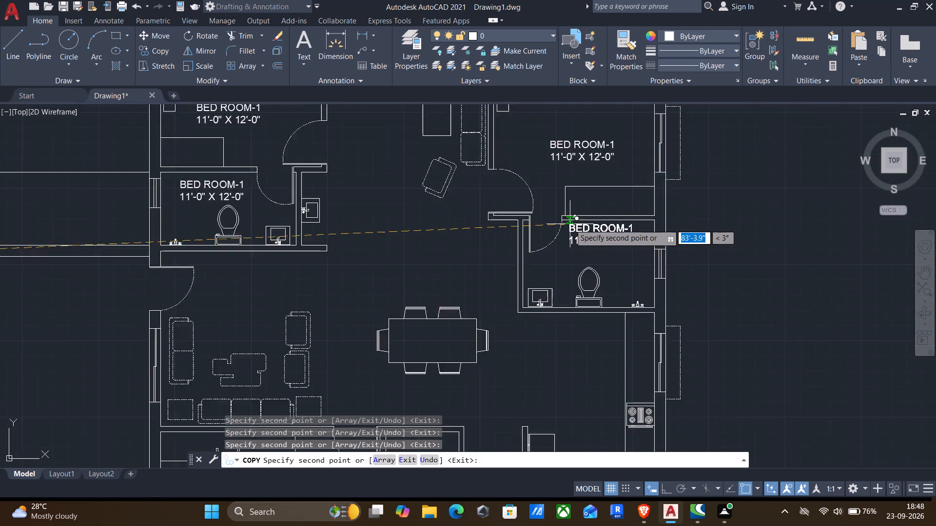
pyautogui.scroll(1, 570, 224)
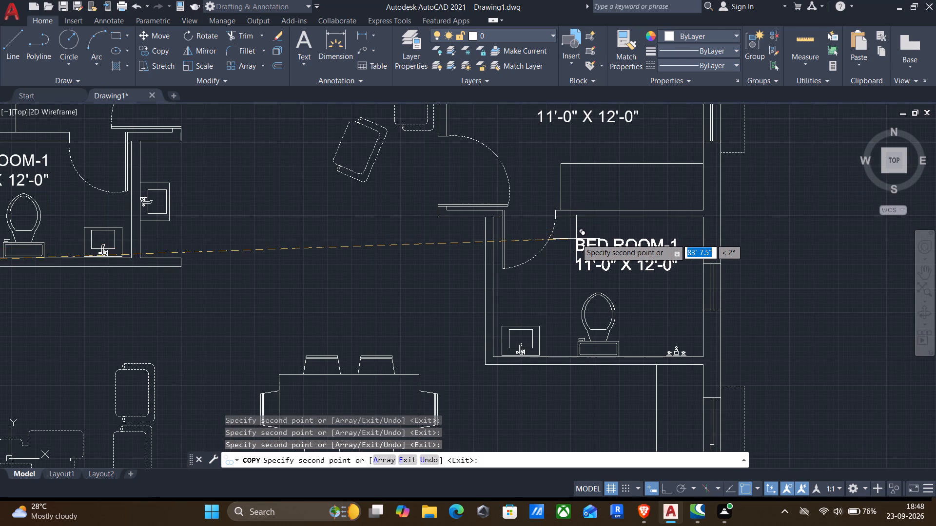
pyautogui.click(576, 239)
# Place copies of the room label in the second plan's kitchen and in the southeast utility room.
pyautogui.scroll(-2, 573, 254)
pyautogui.moveTo(572, 261); pyautogui.dragTo(578, 211, button='middle')
pyautogui.scroll(2, 575, 270)
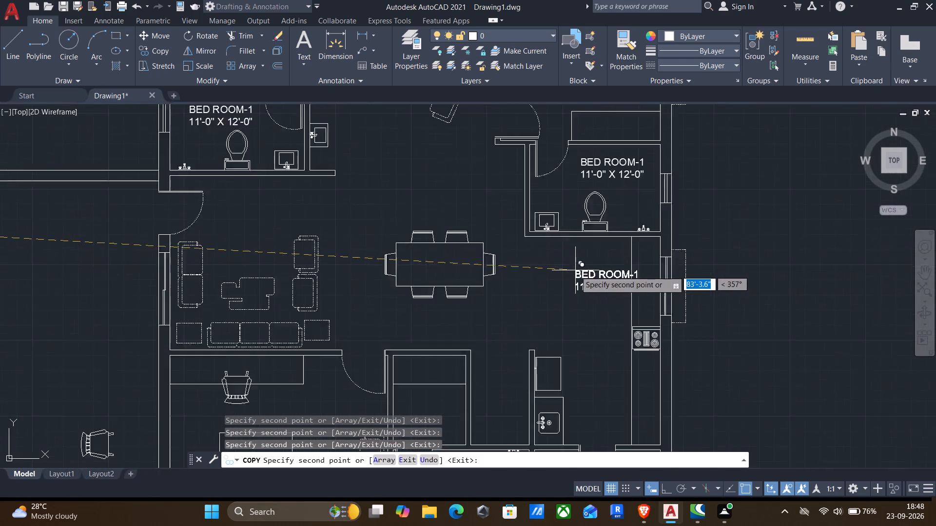
pyautogui.click(542, 282)
pyautogui.scroll(-1, 544, 284)
pyautogui.moveTo(534, 314); pyautogui.dragTo(534, 306, button='middle')
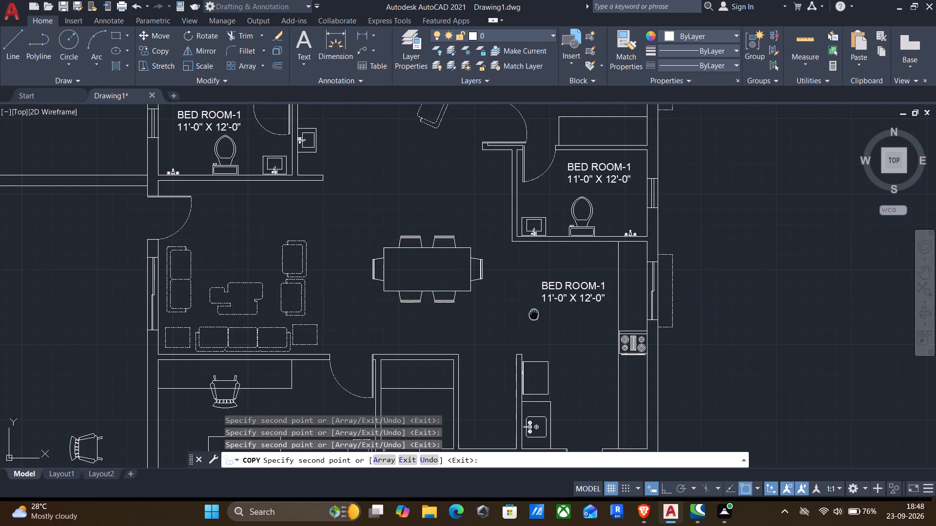
pyautogui.moveTo(534, 306); pyautogui.dragTo(565, 234, button='middle')
pyautogui.moveTo(556, 294); pyautogui.dragTo(583, 174, button='middle')
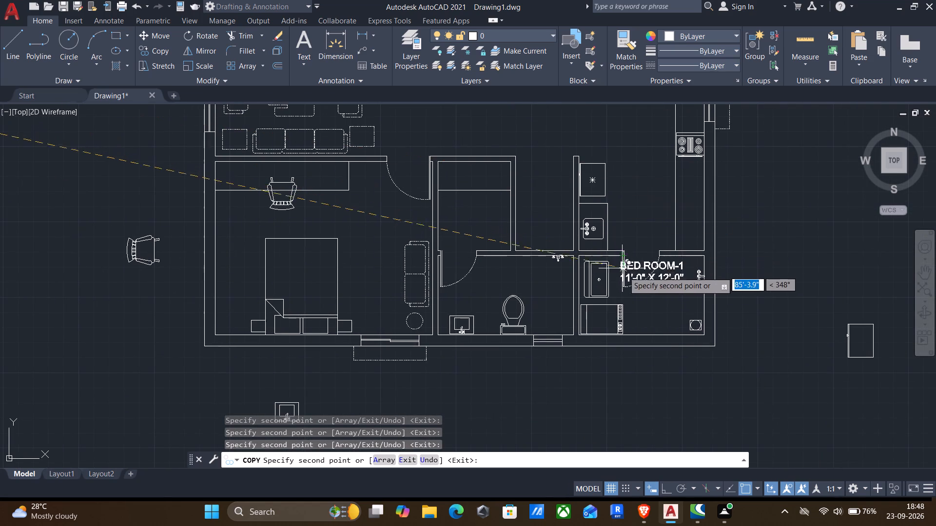
pyautogui.scroll(3, 626, 277)
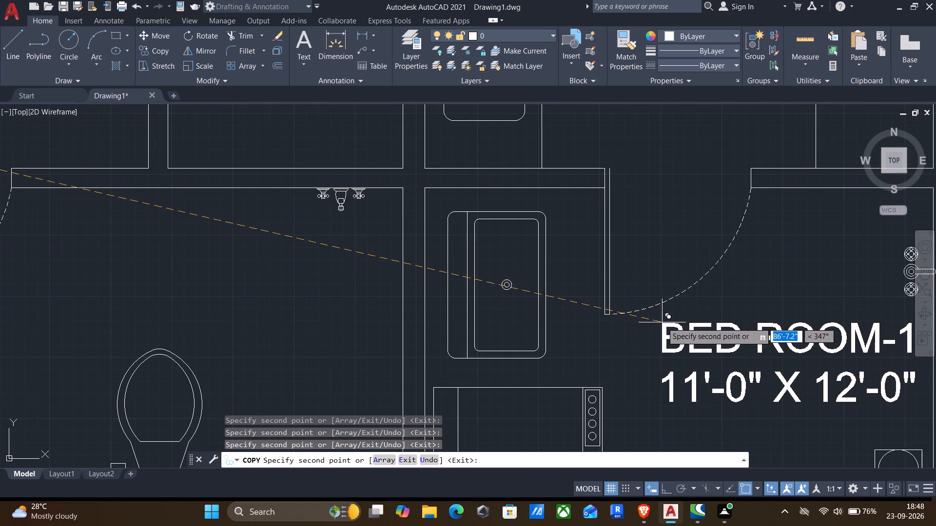
pyautogui.click(662, 322)
# Place copies of the room label in the second plan's south bathroom and in the two small spaces north of it.
pyautogui.scroll(-1, 632, 325)
pyautogui.moveTo(631, 326); pyautogui.dragTo(682, 301, button='middle')
pyautogui.moveTo(607, 287); pyautogui.dragTo(673, 232, button='middle')
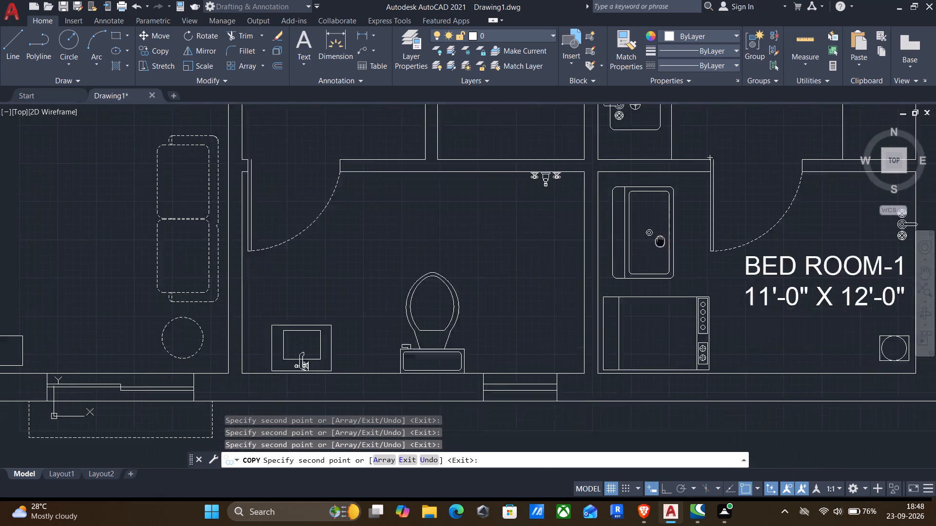
pyautogui.moveTo(673, 232); pyautogui.dragTo(696, 226, button='middle')
pyautogui.click(418, 188)
pyautogui.moveTo(421, 195); pyautogui.dragTo(423, 256, button='middle')
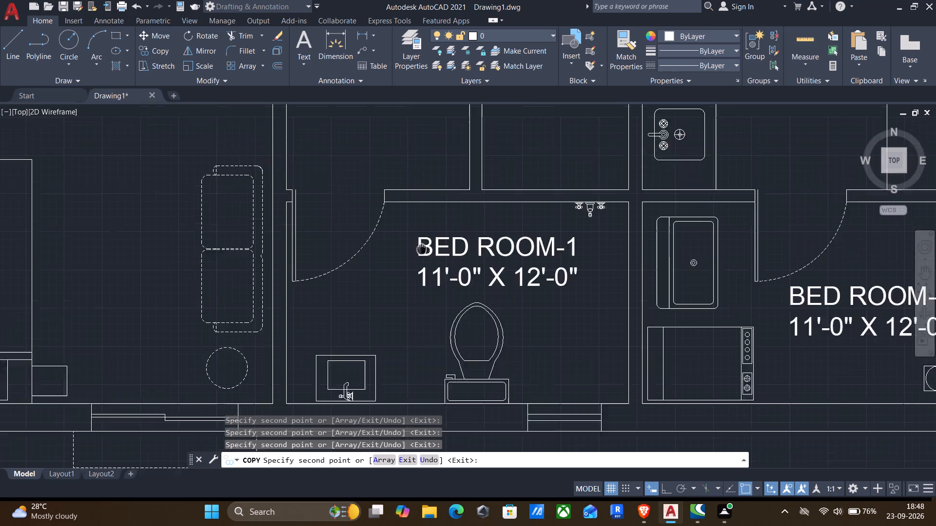
pyautogui.moveTo(423, 256); pyautogui.dragTo(449, 339, button='middle')
pyautogui.click(511, 167)
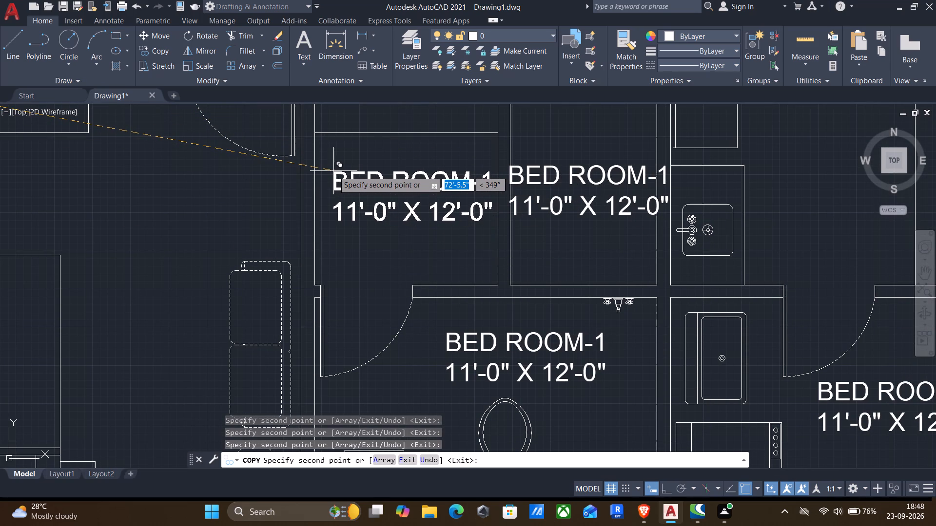
pyautogui.click(333, 171)
# Place the last label copies in the southwest bedroom and the west sofa area of the second plan, and finish copying.
pyautogui.moveTo(336, 184); pyautogui.dragTo(499, 216, button='middle')
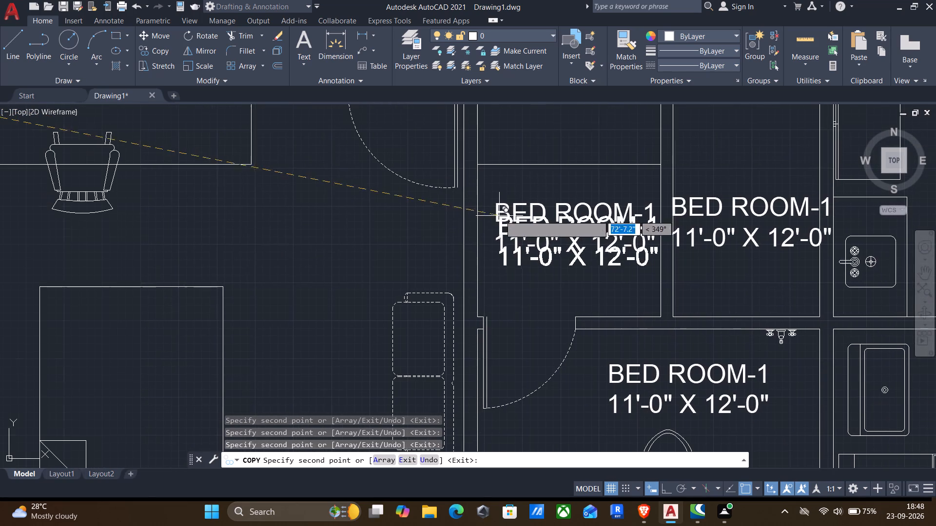
pyautogui.moveTo(407, 213); pyautogui.dragTo(651, 220, button='middle')
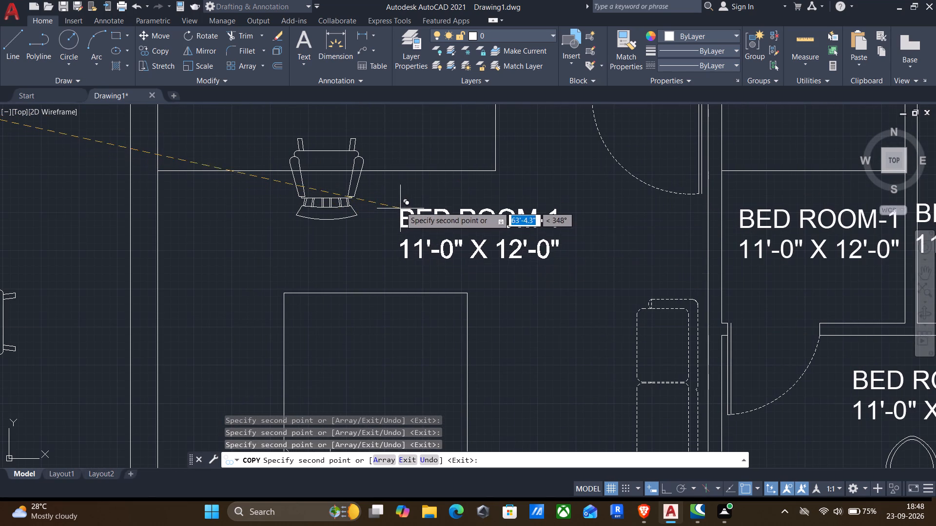
pyautogui.click(400, 205)
pyautogui.moveTo(407, 231); pyautogui.dragTo(516, 363, button='middle')
pyautogui.scroll(-2, 521, 368)
pyautogui.moveTo(490, 249); pyautogui.dragTo(491, 287, button='middle')
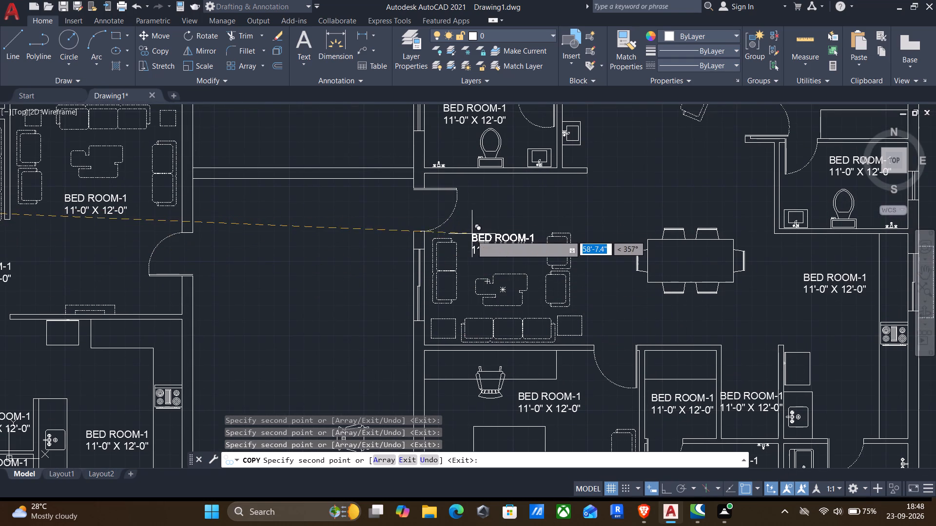
pyautogui.click(471, 235)
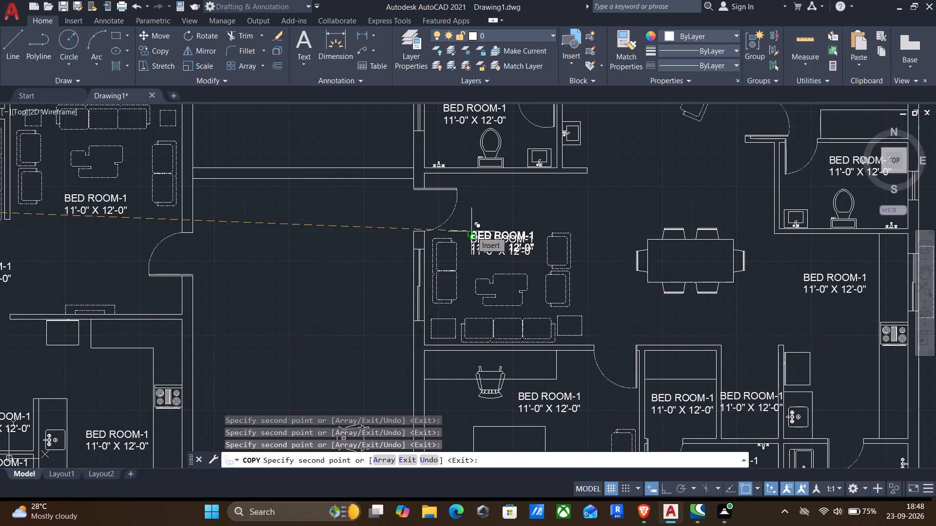
pyautogui.press('Escape')
# Change the size in the second plan's northwest bedroom label to 11'-0" X 11'-0".
pyautogui.moveTo(366, 164); pyautogui.dragTo(331, 266, button='middle')
pyautogui.scroll(-1, 338, 257)
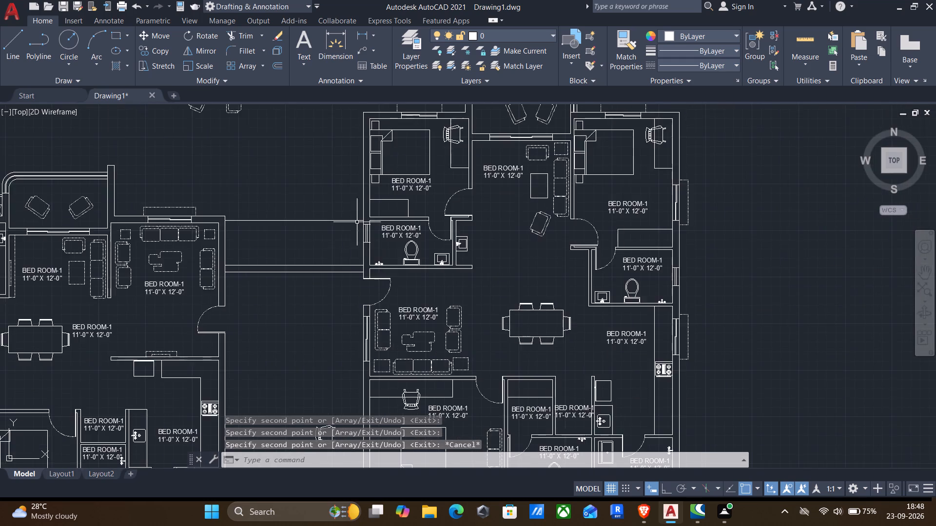
pyautogui.moveTo(356, 211); pyautogui.dragTo(350, 274, button='middle')
pyautogui.doubleClick(395, 244)
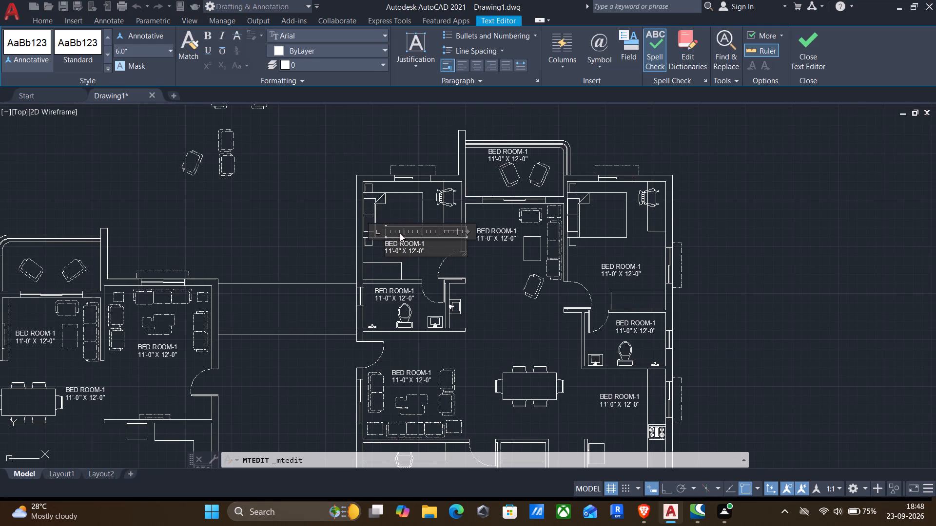
pyautogui.scroll(3, 406, 236)
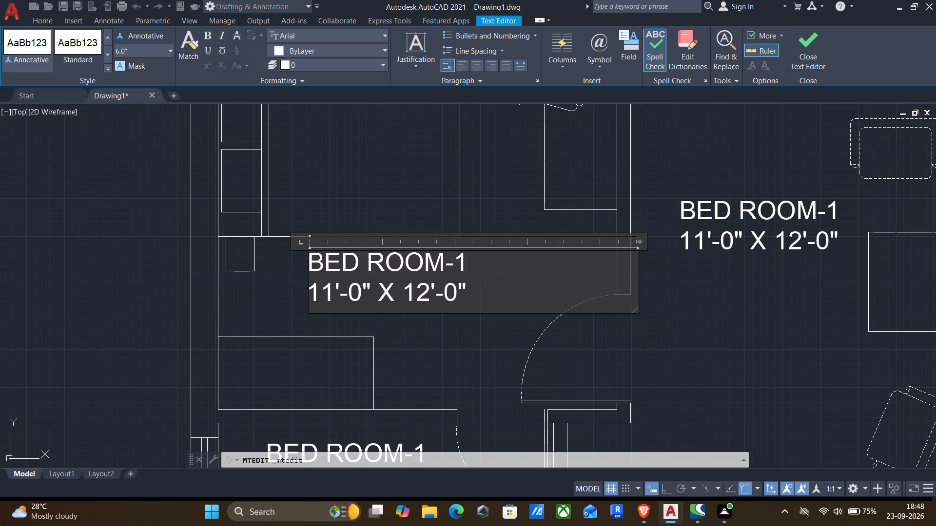
pyautogui.click(430, 291)
pyautogui.press('BackSpace')
pyautogui.press('1')
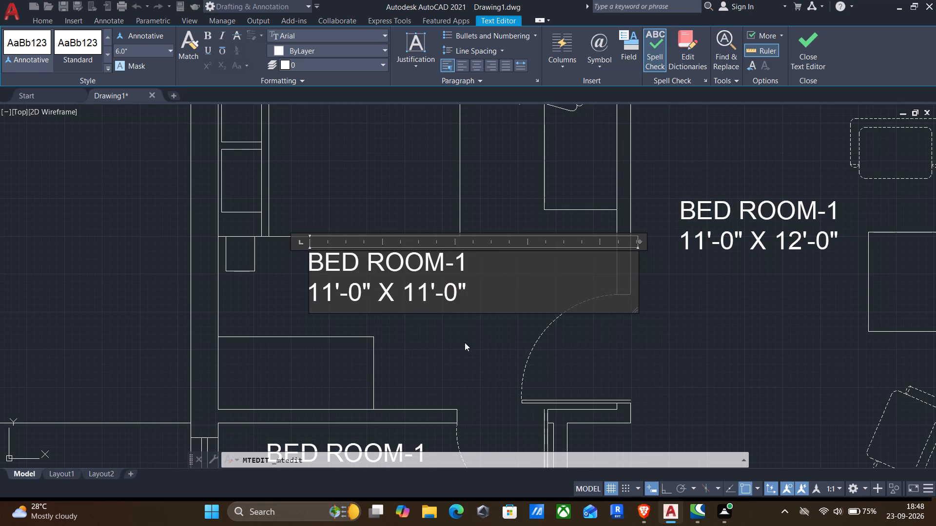
pyautogui.click(464, 344)
# Change the room name in the label of the sitting area south of the balcony to LIVING.
pyautogui.scroll(-1, 507, 319)
pyautogui.doubleClick(630, 254)
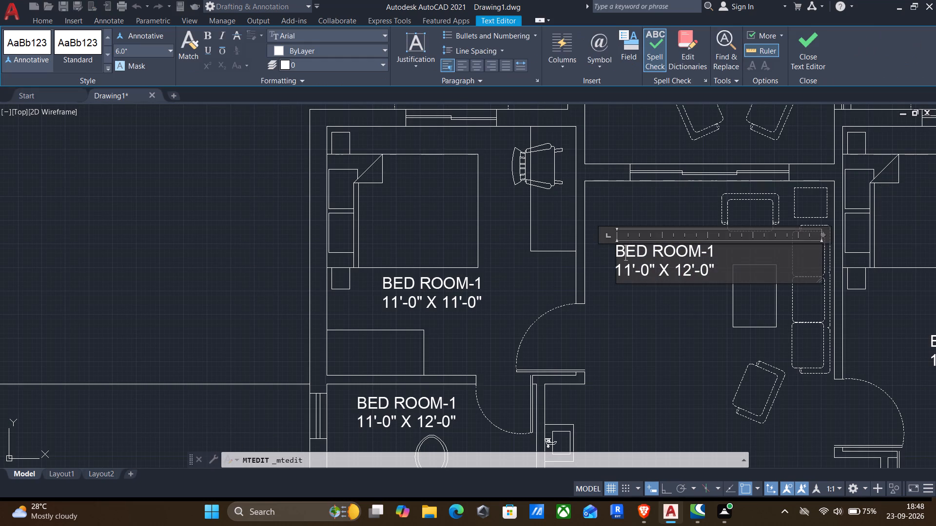
pyautogui.click(621, 339)
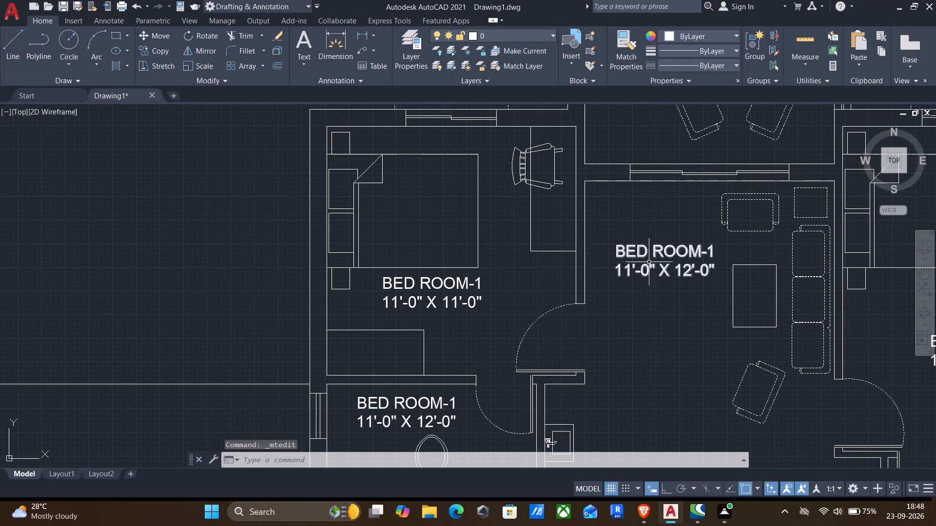
pyautogui.doubleClick(649, 253)
pyautogui.doubleClick(653, 253)
pyautogui.doubleClick(680, 256)
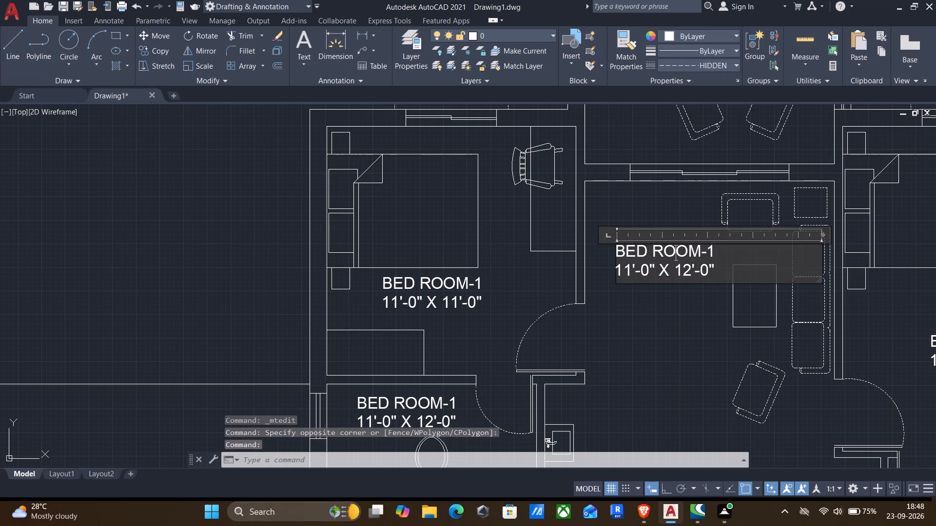
pyautogui.scroll(1, 704, 245)
pyautogui.moveTo(718, 256); pyautogui.dragTo(392, 259)
pyautogui.scroll(1, 718, 256)
pyautogui.write('livinh')
pyautogui.press('BackSpace')
pyautogui.press('g')
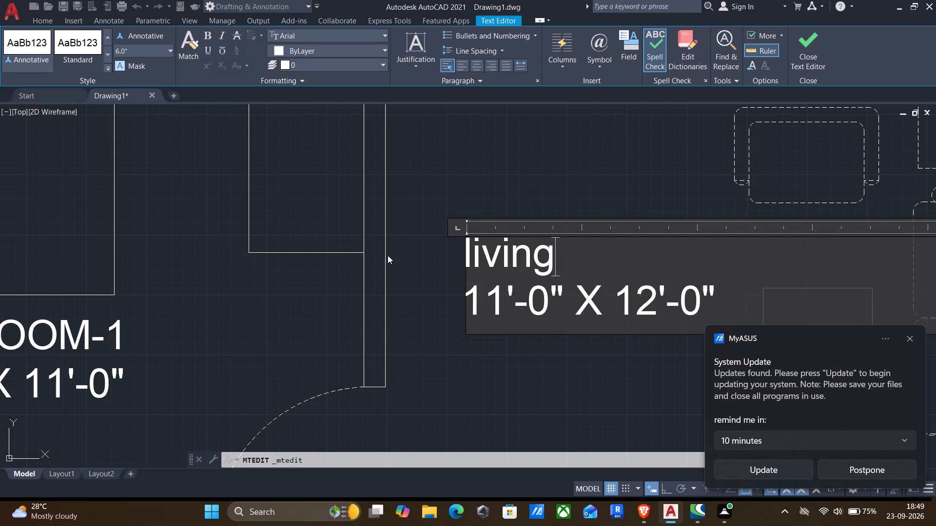
pyautogui.press('BackSpace')
pyautogui.press('BackSpace')
pyautogui.press('BackSpace')
pyautogui.press('BackSpace')
pyautogui.press('BackSpace')
pyautogui.press('BackSpace')
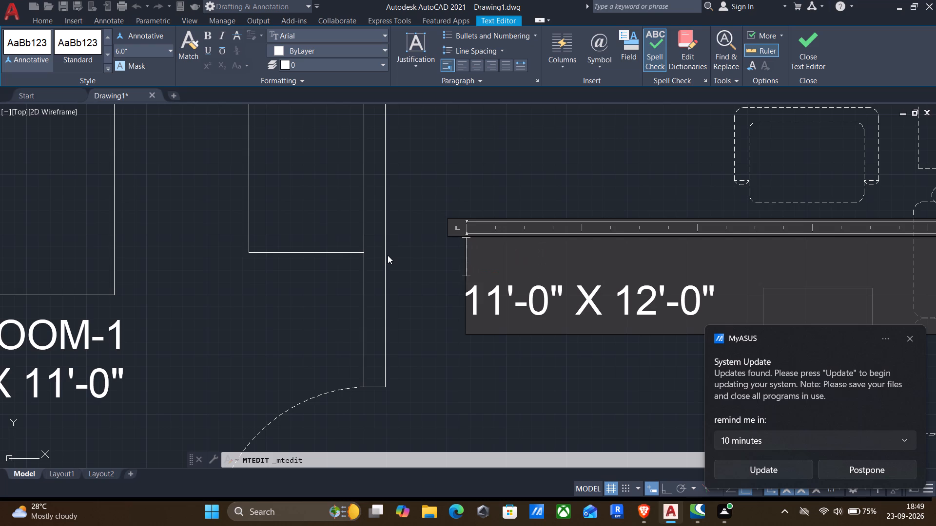
pyautogui.write('LIVING')
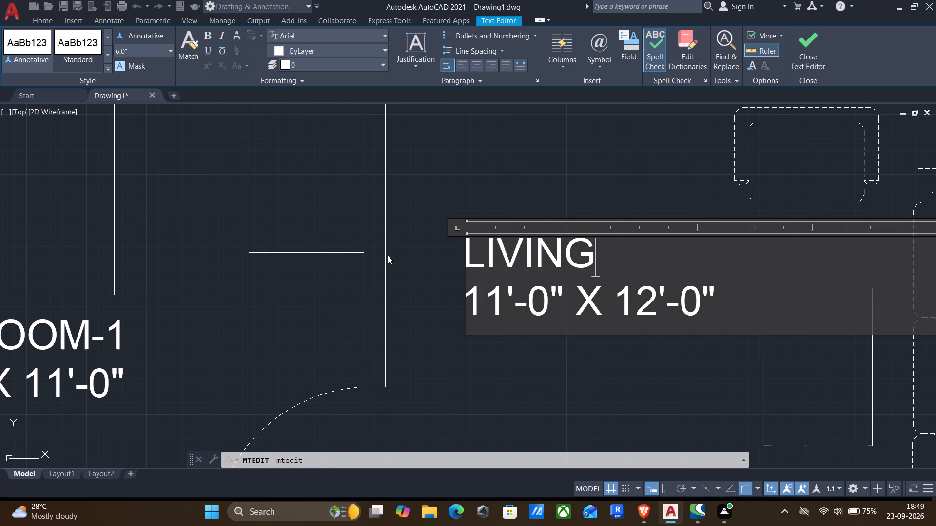
pyautogui.click(428, 318)
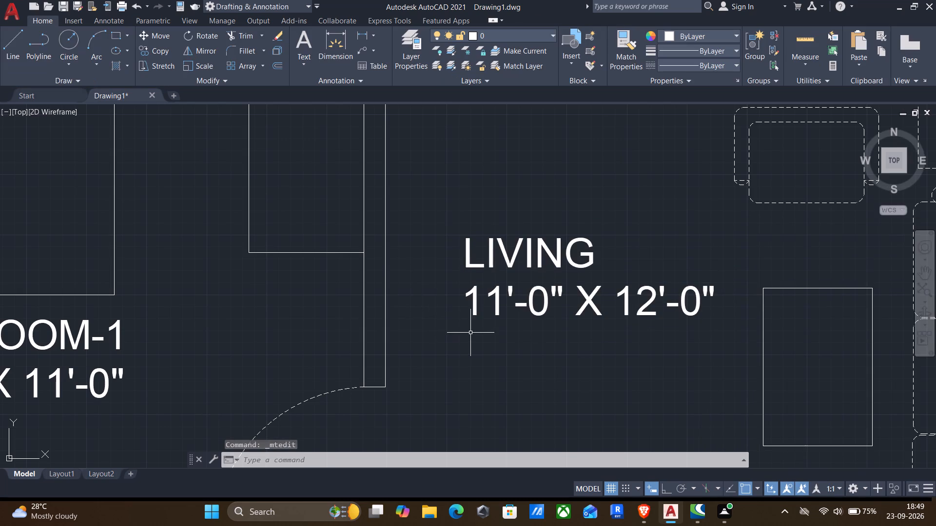
# Replace the whole text of the balcony label in the second plan with 5'-6" WIDE BALCONY.
pyautogui.moveTo(470, 333); pyautogui.dragTo(396, 319, button='middle')
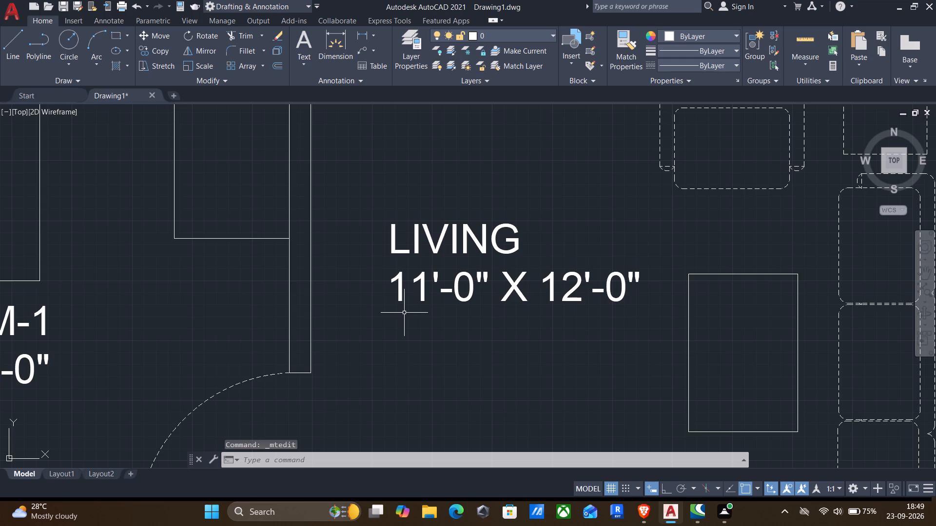
pyautogui.scroll(-2, 415, 297)
pyautogui.moveTo(451, 195); pyautogui.dragTo(364, 433, button='middle')
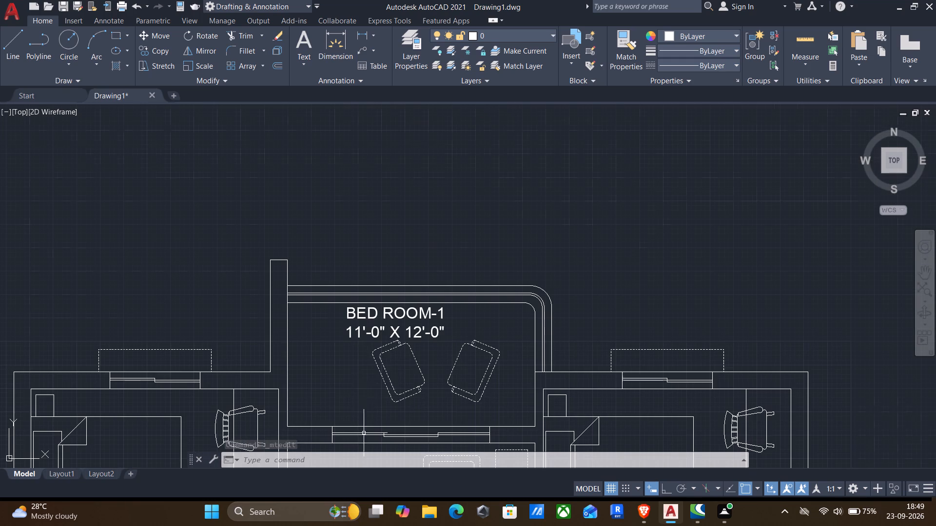
pyautogui.doubleClick(380, 315)
pyautogui.tripleClick(397, 311)
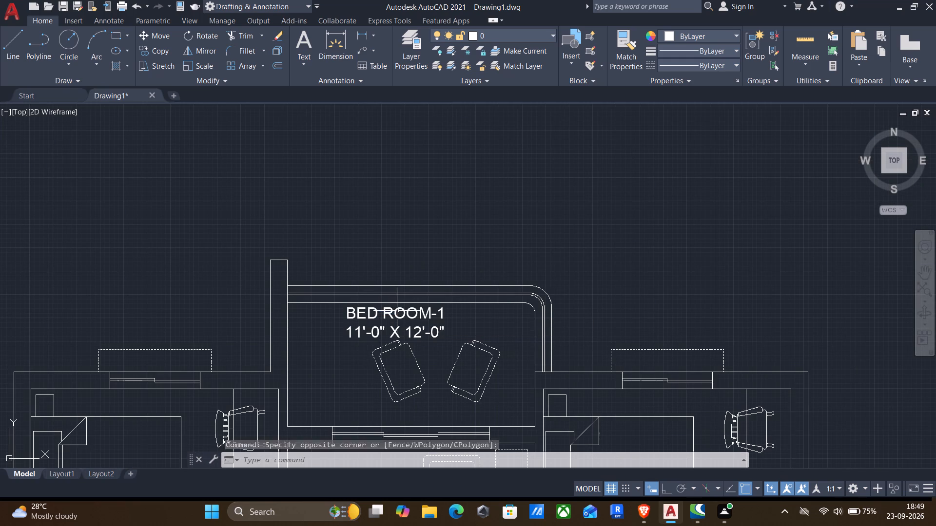
pyautogui.click(397, 311)
pyautogui.moveTo(454, 327); pyautogui.dragTo(454, 332)
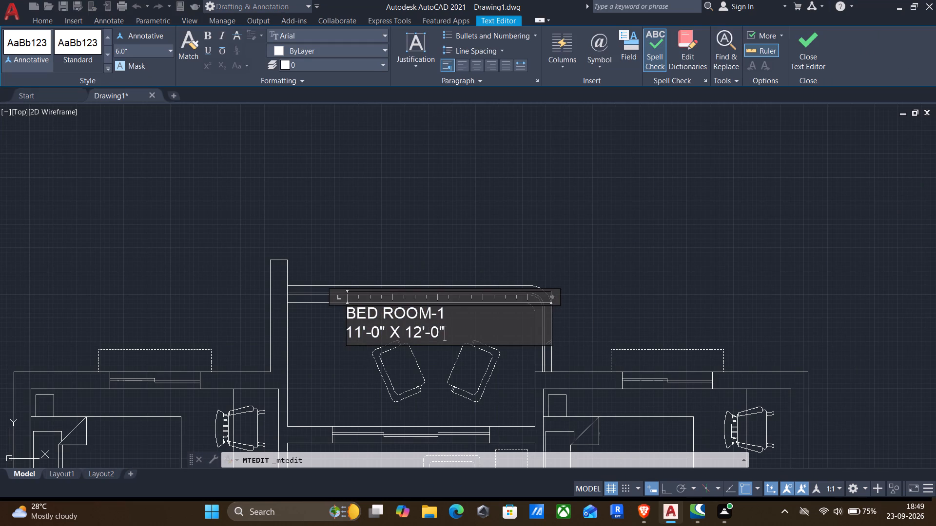
pyautogui.moveTo(454, 332); pyautogui.dragTo(260, 308)
pyautogui.write("5'")
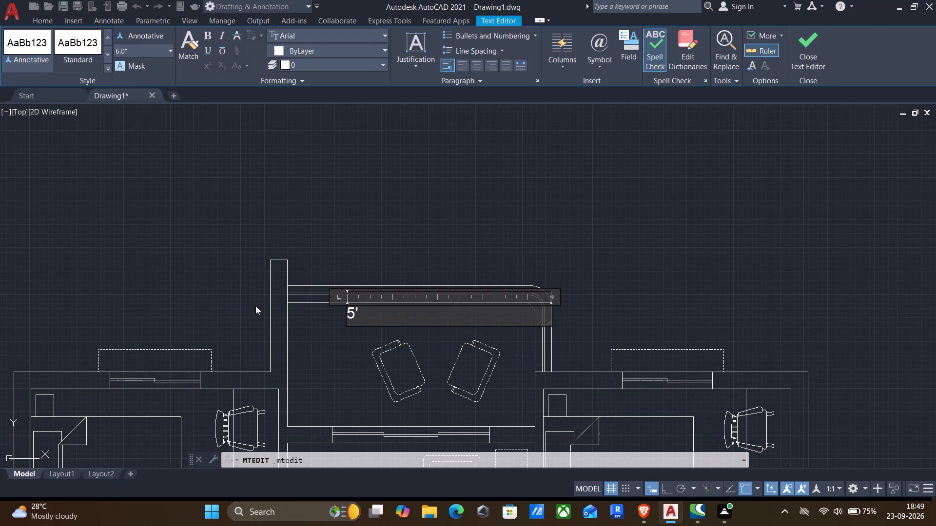
pyautogui.write('-0')
pyautogui.press('BackSpace')
pyautogui.press('6')
pyautogui.write('" WIDE BALCONY')
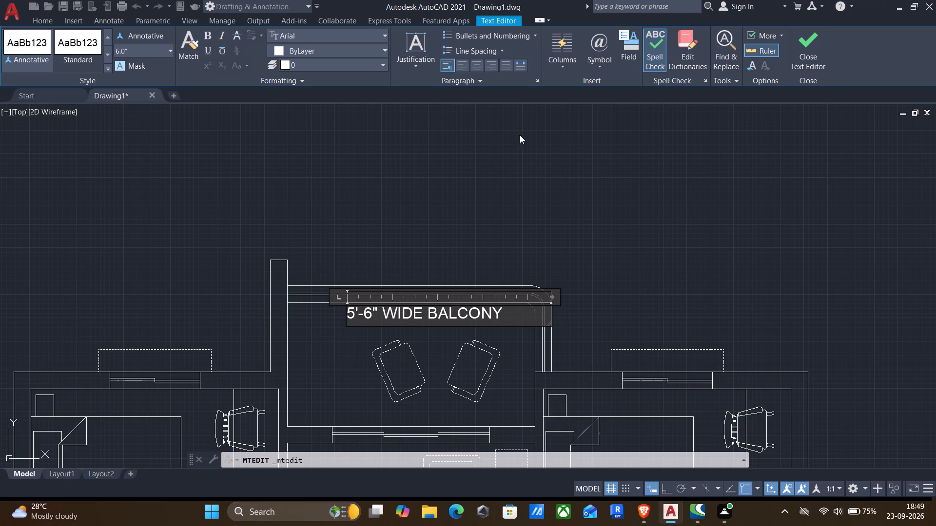
pyautogui.click(369, 189)
# Change the room name in the northeast bedroom's label to BED ROOM-2.
pyautogui.scroll(-1, 364, 225)
pyautogui.moveTo(362, 250); pyautogui.dragTo(395, 165, button='middle')
pyautogui.moveTo(433, 358); pyautogui.dragTo(390, 297, button='middle')
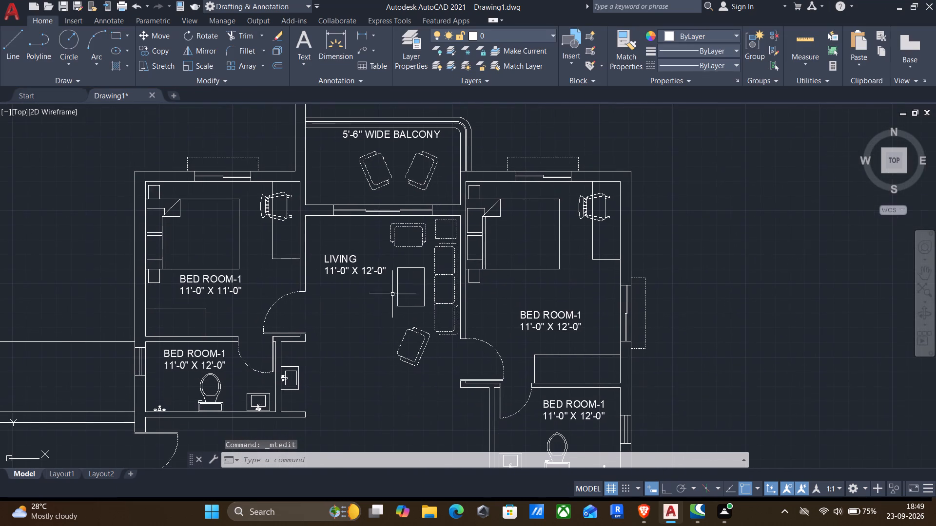
pyautogui.doubleClick(556, 317)
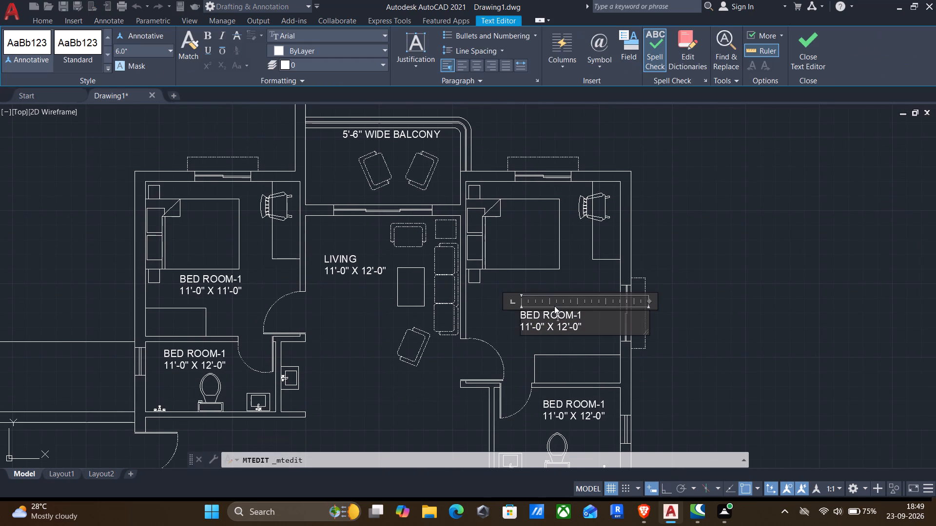
pyautogui.click(594, 310)
pyautogui.click(585, 317)
pyautogui.press('BackSpace')
pyautogui.press('2')
# Change the size in the BED ROOM-2 label to 11'-0" X 14'-2" and finish editing it.
pyautogui.click(570, 332)
pyautogui.press('Left')
pyautogui.press('BackSpace')
pyautogui.press('4')
pyautogui.press('Right')
pyautogui.press('Right')
pyautogui.press('Right')
pyautogui.press('BackSpace')
pyautogui.press('2')
pyautogui.click(671, 376)
# Change the room name in the label of the bathroom south of BED ROOM-2 to TOILET-2.
pyautogui.moveTo(514, 368); pyautogui.dragTo(568, 238, button='middle')
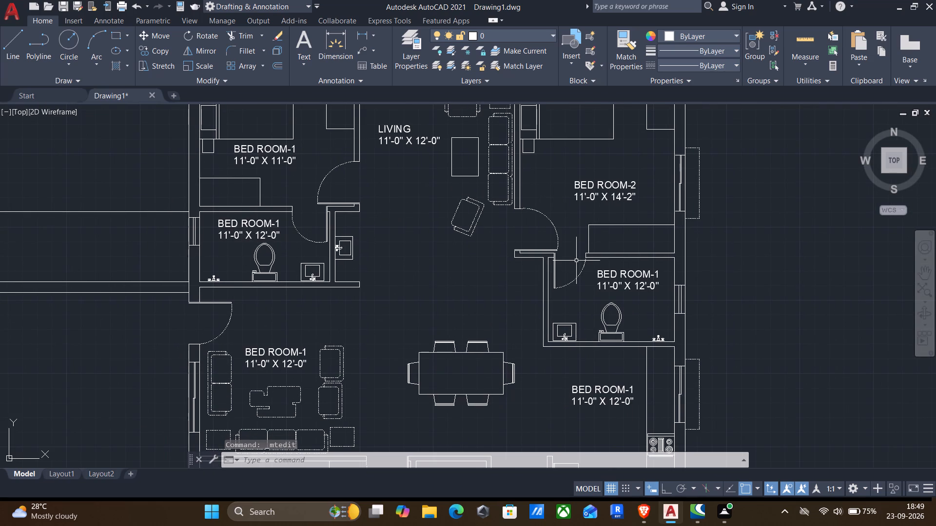
pyautogui.doubleClick(625, 277)
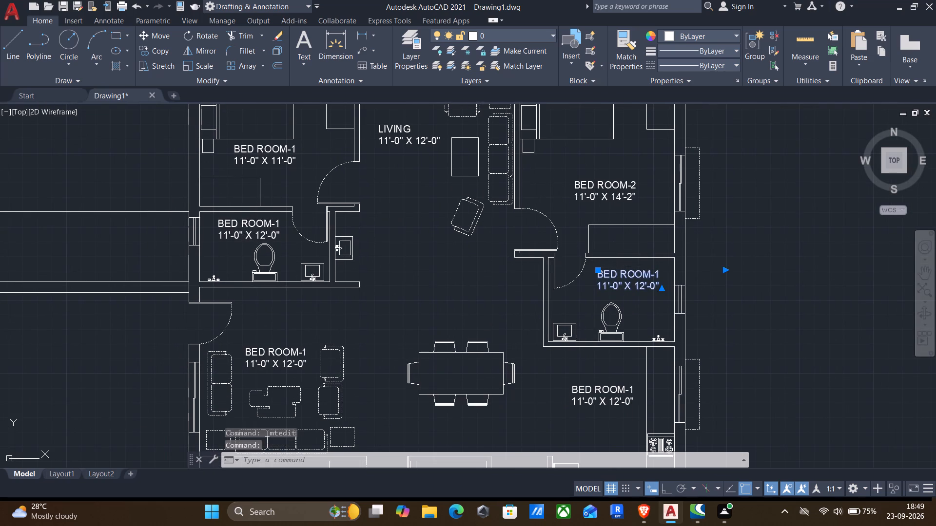
pyautogui.moveTo(670, 276); pyautogui.dragTo(483, 282)
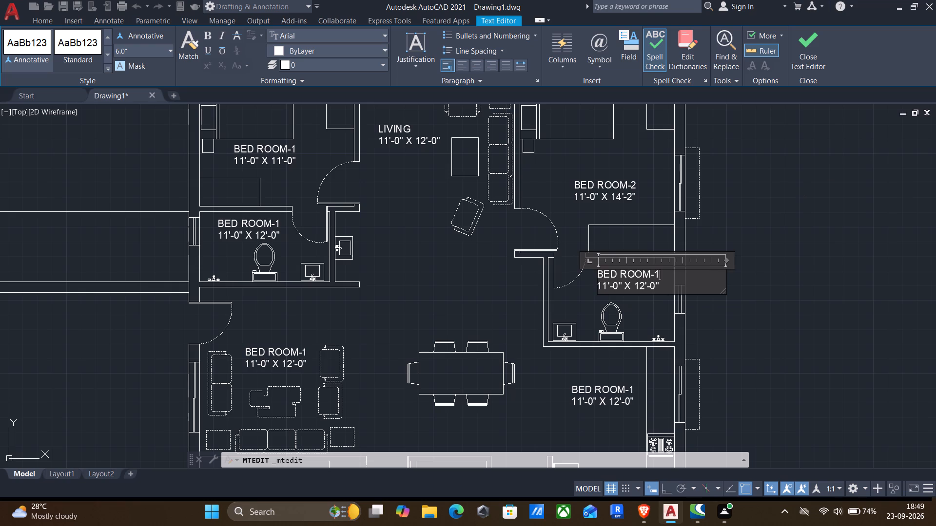
pyautogui.moveTo(667, 274); pyautogui.dragTo(413, 252)
pyautogui.write('TOILET-2')
pyautogui.press('Return')
# Change the size in the TOILET-2 label to 9'-0" X 6'-0" and finish editing it.
pyautogui.press('Right')
pyautogui.press('Right')
pyautogui.press('BackSpace')
pyautogui.press('9')
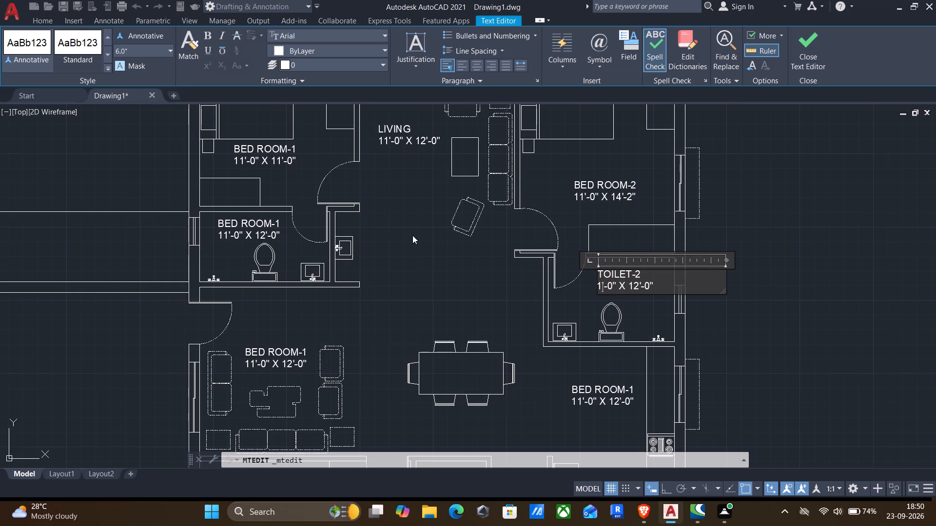
pyautogui.press('BackSpace')
pyautogui.press('BackSpace')
pyautogui.press('9')
pyautogui.press('Right')
pyautogui.press('Right')
pyautogui.press('Right')
pyautogui.press('Right')
pyautogui.press('Right')
pyautogui.press('Right')
pyautogui.press('Right')
pyautogui.press('Right')
pyautogui.press('Right')
pyautogui.press('BackSpace')
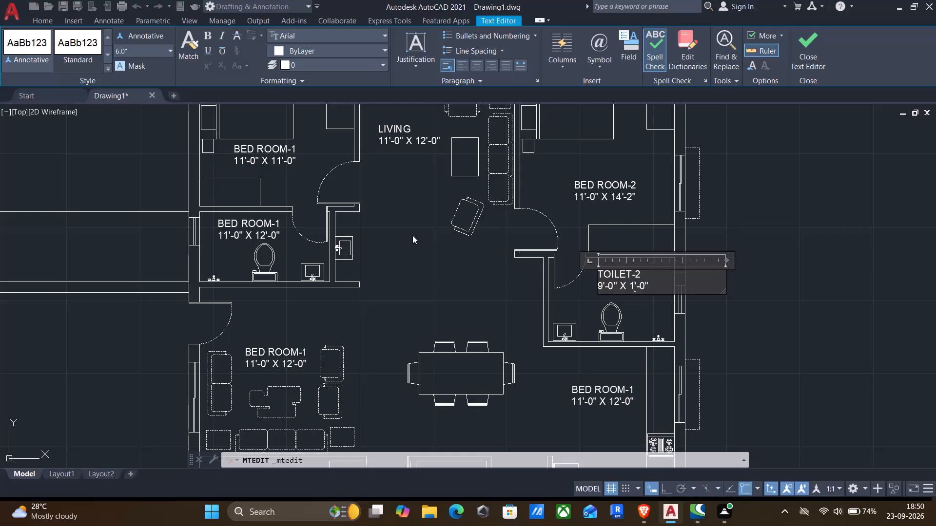
pyautogui.press('BackSpace')
pyautogui.press('6')
pyautogui.click(411, 284)
# Change the room name in the label beside the stove counter, east of the dining table, to KITCHEN.
pyautogui.moveTo(427, 302); pyautogui.dragTo(400, 227, button='middle')
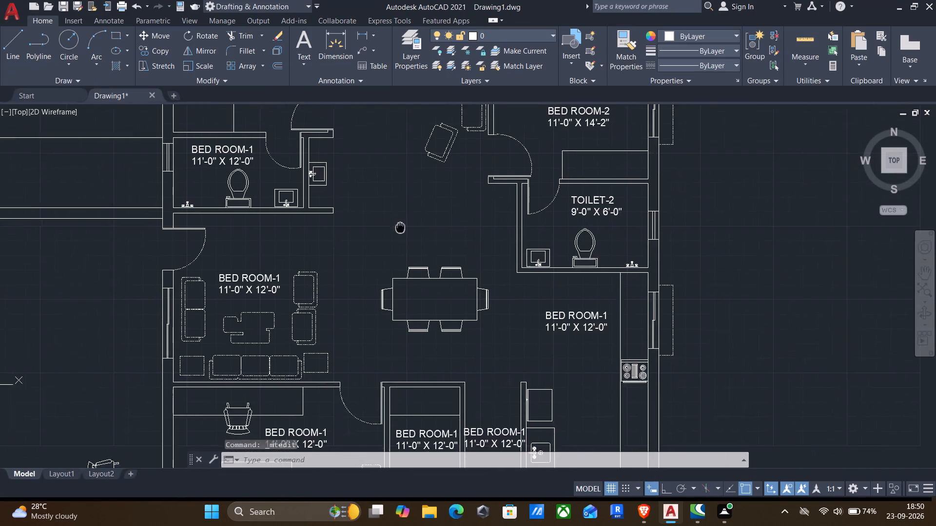
pyautogui.moveTo(400, 227); pyautogui.dragTo(380, 207, button='middle')
pyautogui.doubleClick(565, 293)
pyautogui.moveTo(591, 294); pyautogui.dragTo(364, 307)
pyautogui.moveTo(600, 297); pyautogui.dragTo(435, 293)
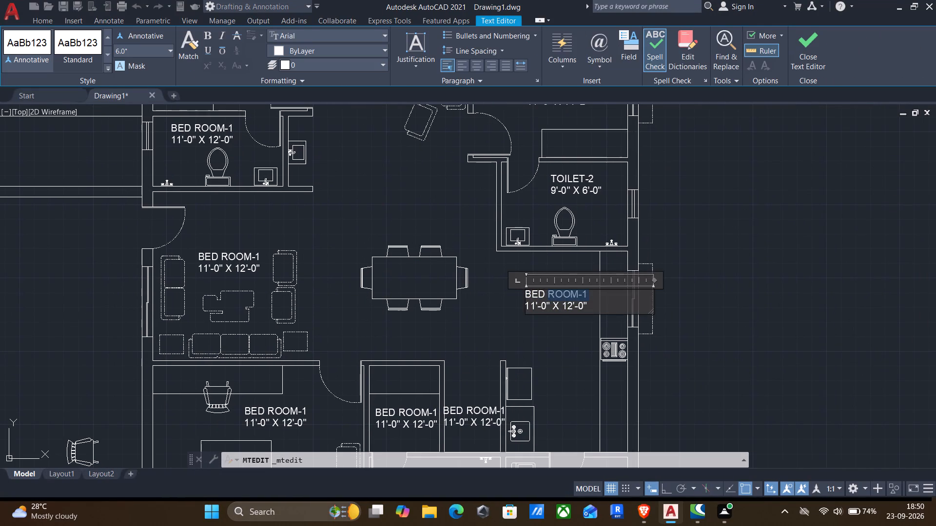
pyautogui.moveTo(435, 293); pyautogui.dragTo(435, 292)
pyautogui.write('KITCHEN')
pyautogui.press('Return')
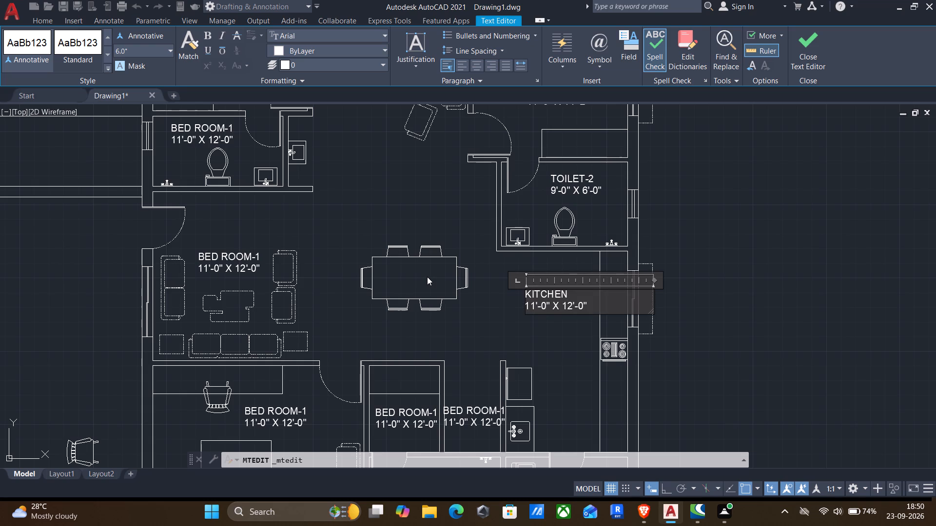
# Change the size in the KITCHEN label to 8'-8" X 14'-4" and finish editing it.
pyautogui.press('Right')
pyautogui.press('Right')
pyautogui.press('BackSpace')
pyautogui.press('BackSpace')
pyautogui.press('8')
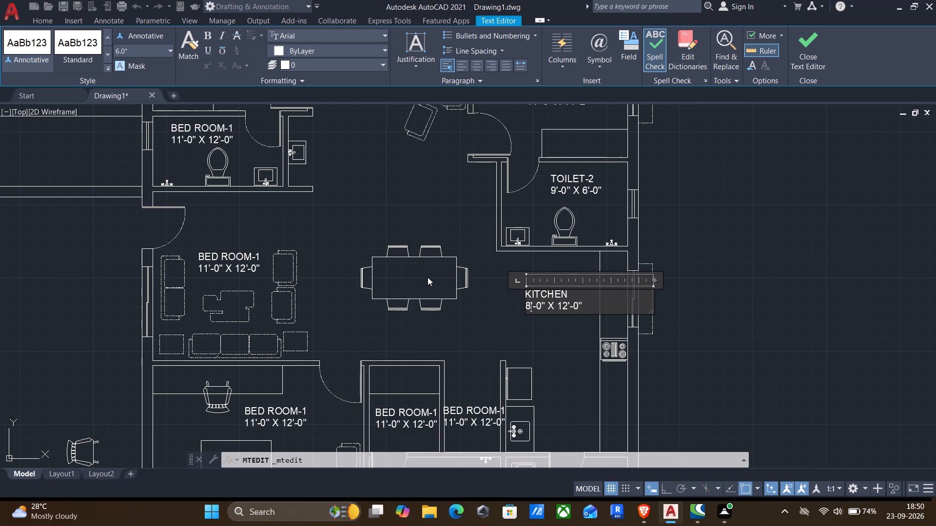
pyautogui.press('Right')
pyautogui.press('Right')
pyautogui.press('Right')
pyautogui.press('BackSpace')
pyautogui.press('8')
pyautogui.press('Right')
pyautogui.press('Right')
pyautogui.press('Right')
pyautogui.press('Right')
pyautogui.press('Right')
pyautogui.press('Right')
pyautogui.press('BackSpace')
pyautogui.press('4')
pyautogui.press('Right')
pyautogui.press('Right')
pyautogui.press('Right')
pyautogui.press('BackSpace')
pyautogui.press('4')
pyautogui.click(467, 327)
# Replace the whole label text in the small southeast room below the kitchen with 5'-6" WIDE UTILITY.
pyautogui.moveTo(468, 330); pyautogui.dragTo(489, 253, button='middle')
pyautogui.moveTo(591, 348); pyautogui.dragTo(589, 349, button='middle')
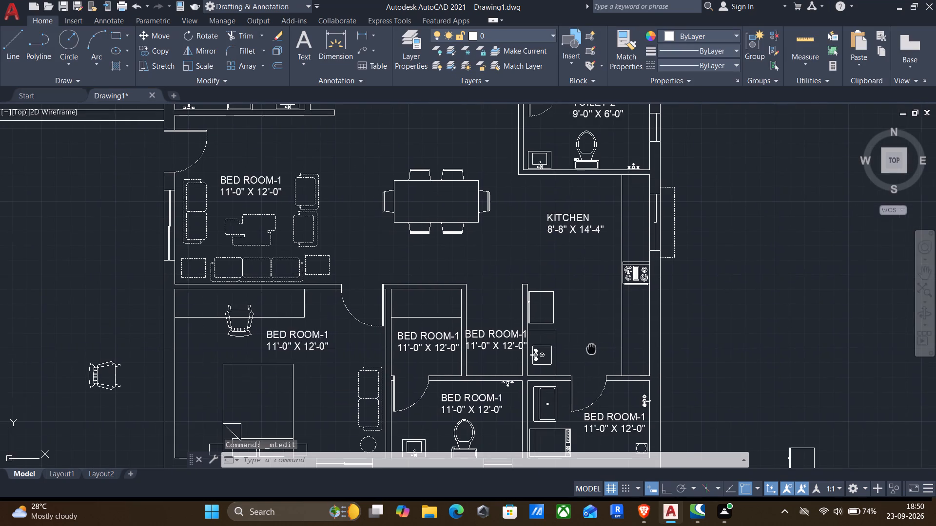
pyautogui.moveTo(589, 349); pyautogui.dragTo(500, 234, button='middle')
pyautogui.doubleClick(528, 304)
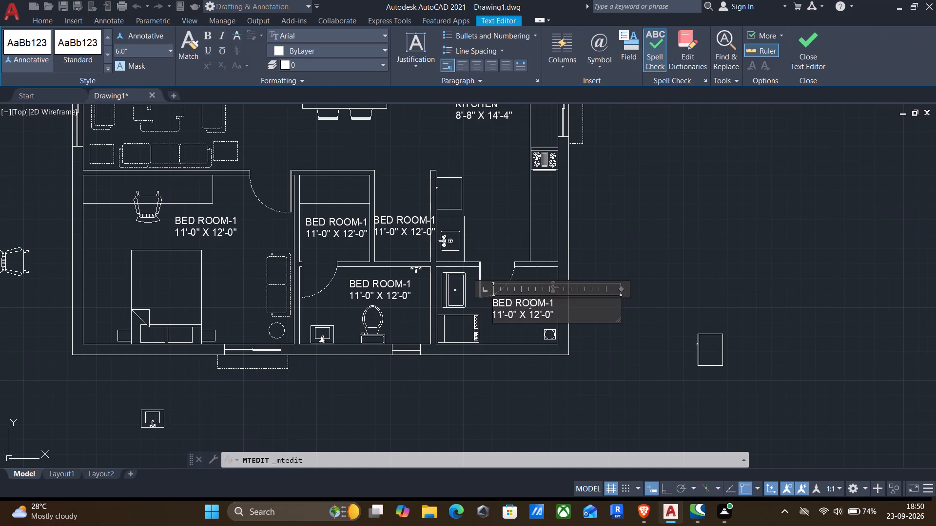
pyautogui.moveTo(563, 319); pyautogui.dragTo(389, 263)
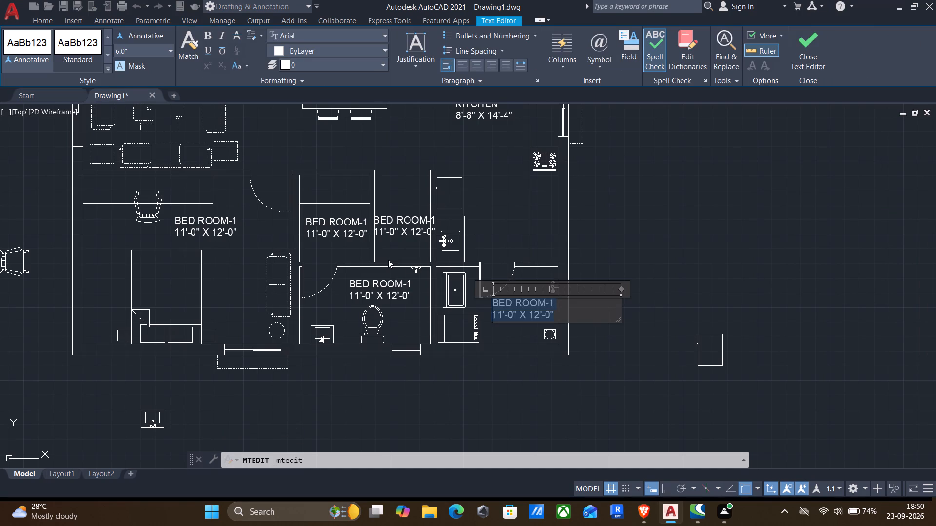
pyautogui.write('5\'6"')
pyautogui.press('BackSpace')
pyautogui.press('BackSpace')
pyautogui.write('-6" WIDE UTILITY')
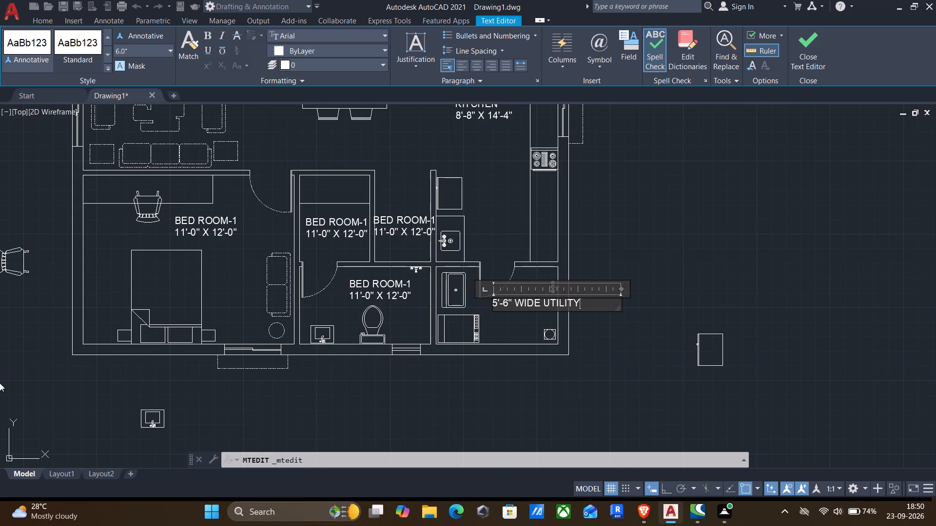
pyautogui.click(518, 418)
# Finish editing the 5'-6" WIDE UTILITY label and move it west so it fits inside the utility room.
pyautogui.click(525, 301)
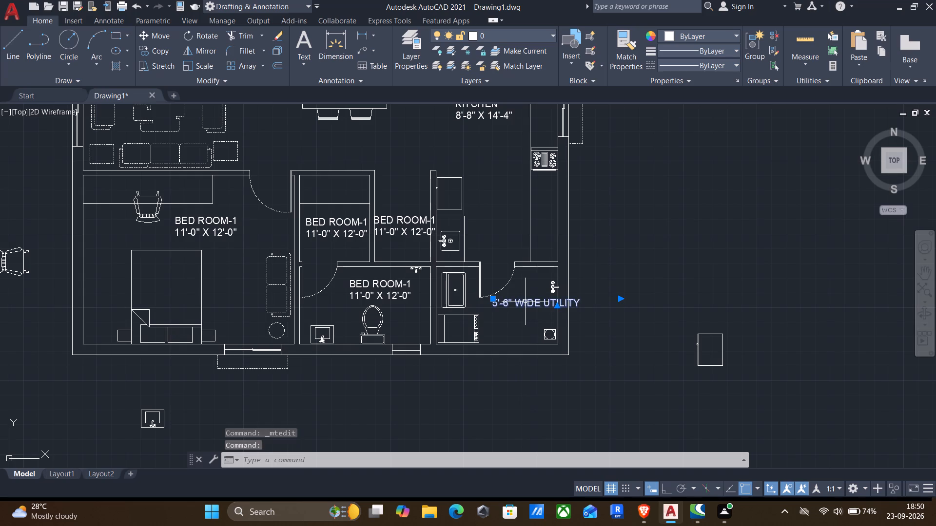
pyautogui.press('m')
pyautogui.press('Return')
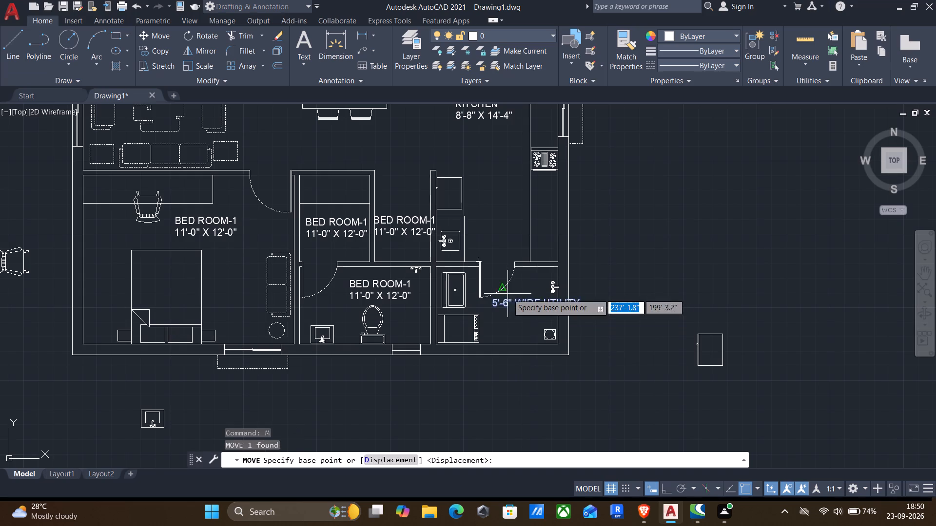
pyautogui.scroll(3, 507, 294)
pyautogui.click(457, 314)
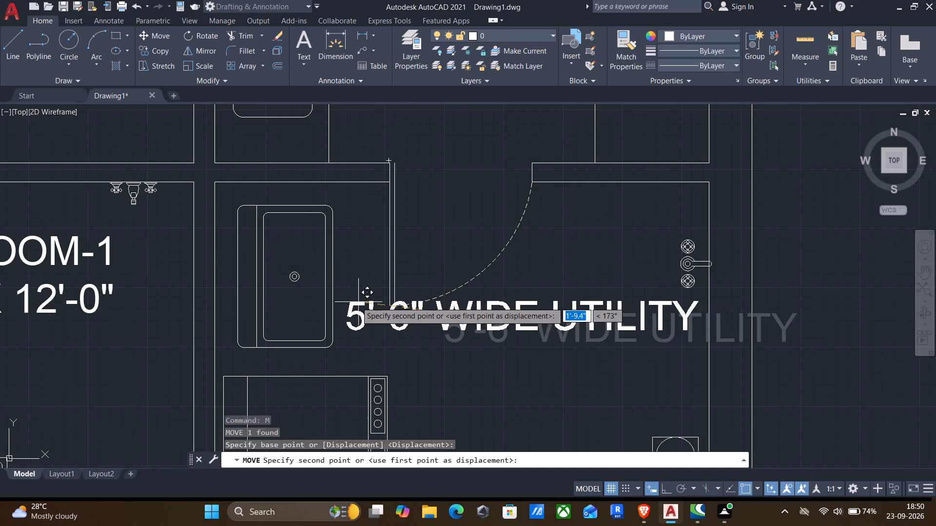
pyautogui.click(350, 303)
# Change the room name in the label above the toilet fixture, west of the utility room, to M-TOILET.
pyautogui.scroll(-1, 353, 304)
pyautogui.moveTo(362, 315); pyautogui.dragTo(559, 277, button='middle')
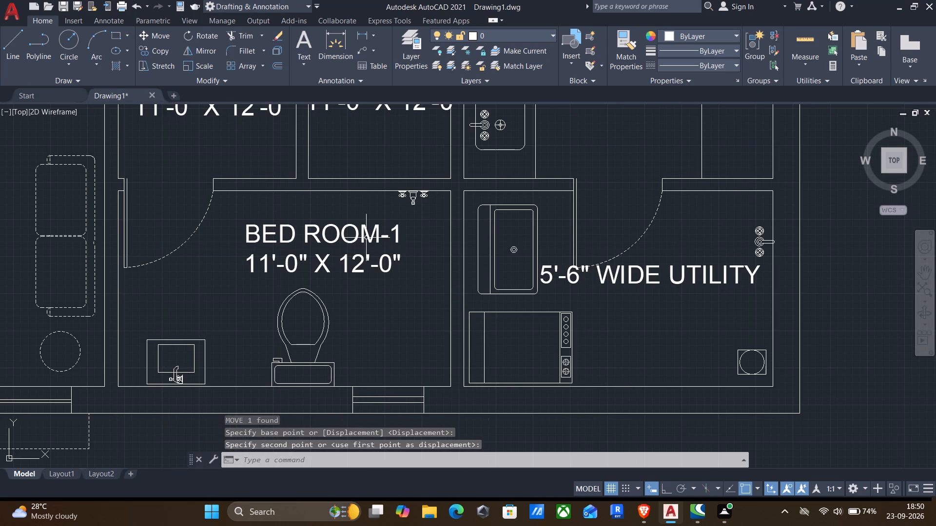
pyautogui.doubleClick(350, 231)
pyautogui.click(349, 251)
pyautogui.doubleClick(341, 243)
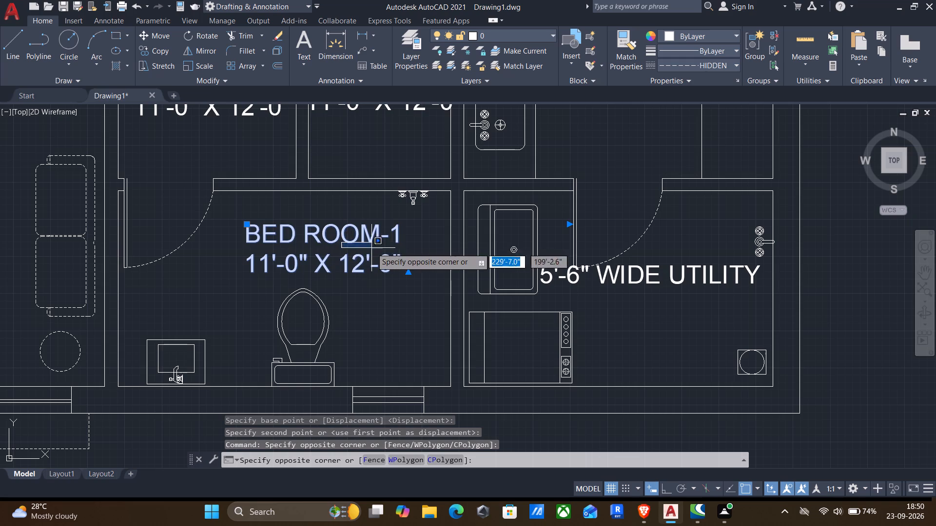
pyautogui.doubleClick(401, 241)
pyautogui.doubleClick(396, 237)
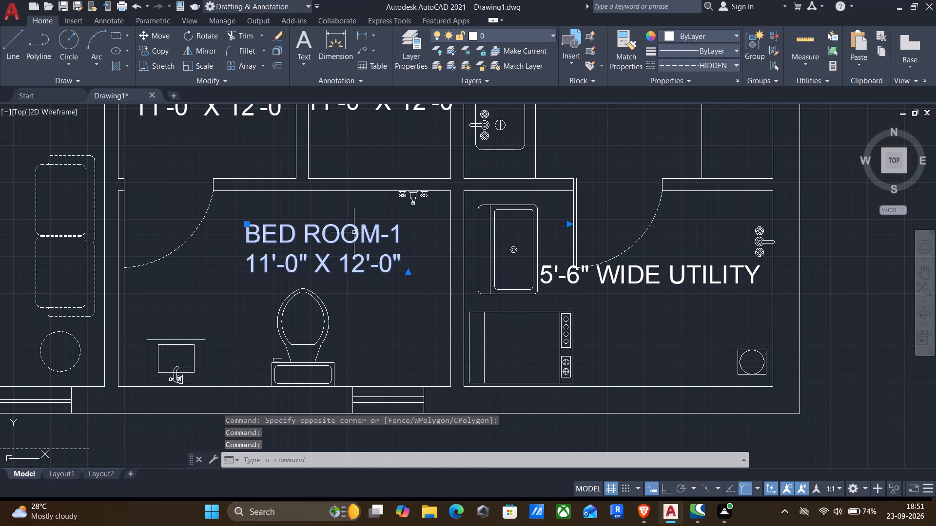
pyautogui.doubleClick(347, 231)
pyautogui.doubleClick(372, 235)
pyautogui.press('Escape')
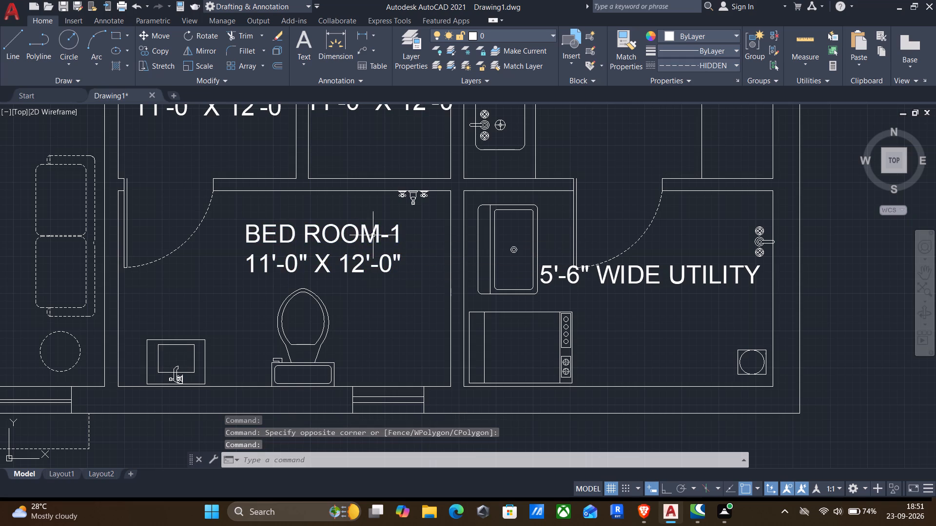
pyautogui.doubleClick(369, 240)
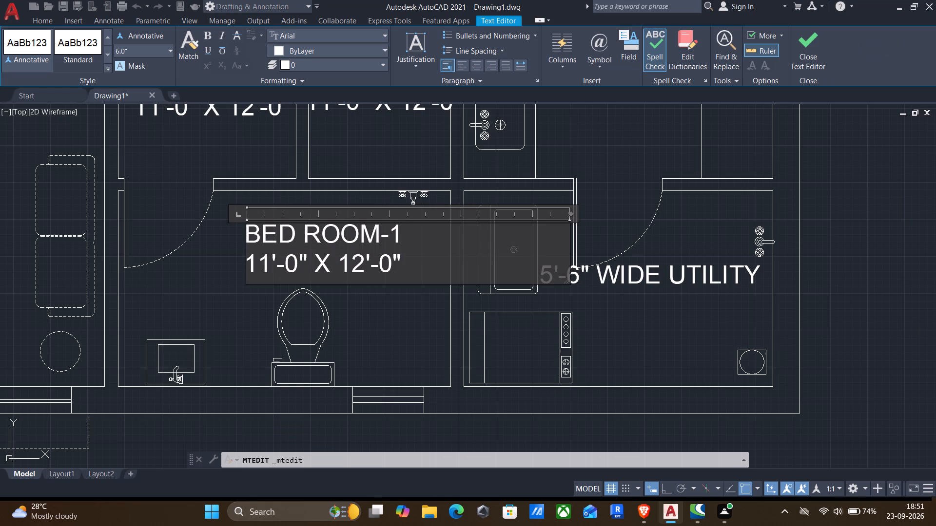
pyautogui.moveTo(415, 236); pyautogui.dragTo(142, 216)
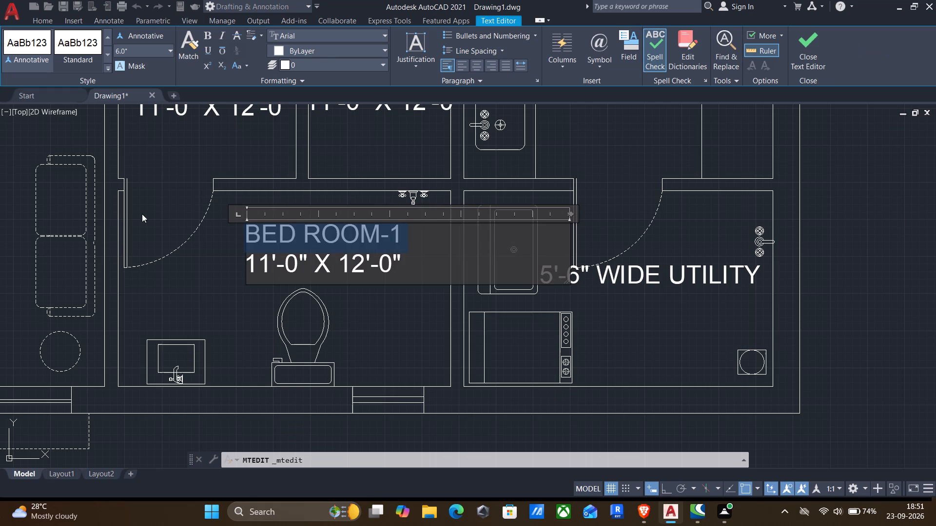
pyautogui.write('M-TOILET')
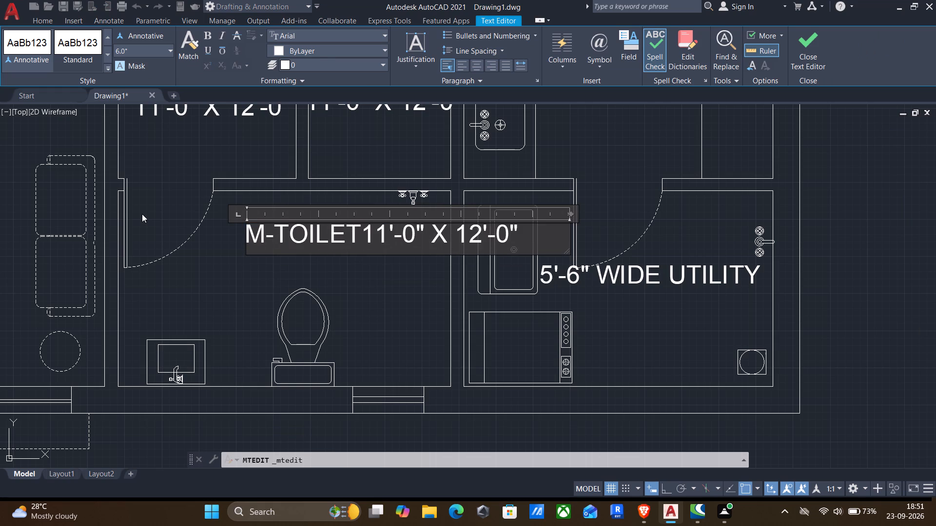
pyautogui.press('Return')
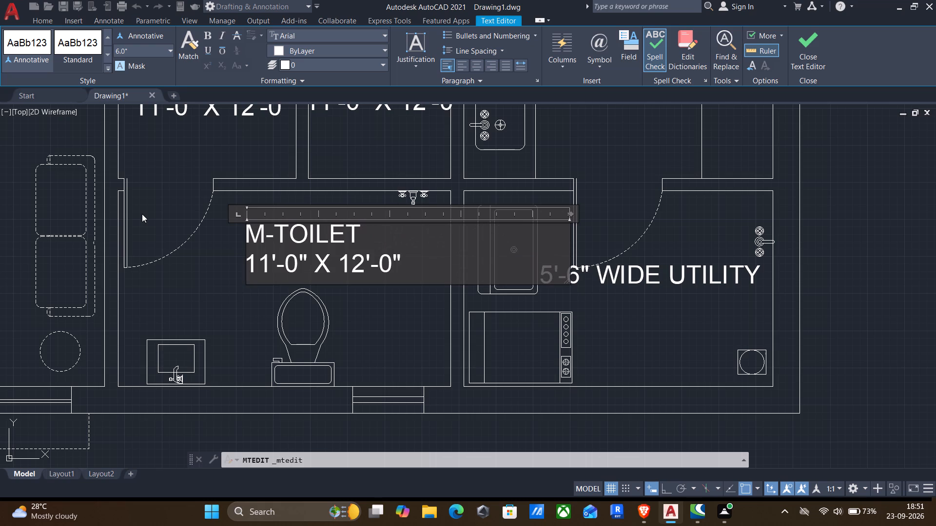
# Change the size in the M-TOILET label to 9'-4" X 5'-6" and finish editing it.
pyautogui.press('Right')
pyautogui.press('Right')
pyautogui.press('BackSpace')
pyautogui.press('BackSpace')
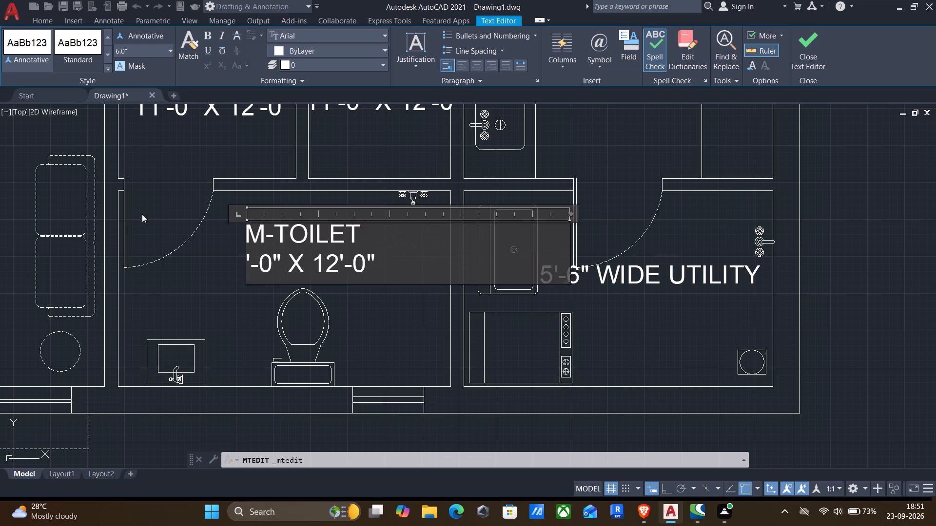
pyautogui.press('9')
pyautogui.press('Right')
pyautogui.press('Right')
pyautogui.press('Right')
pyautogui.press('BackSpace')
pyautogui.press('4')
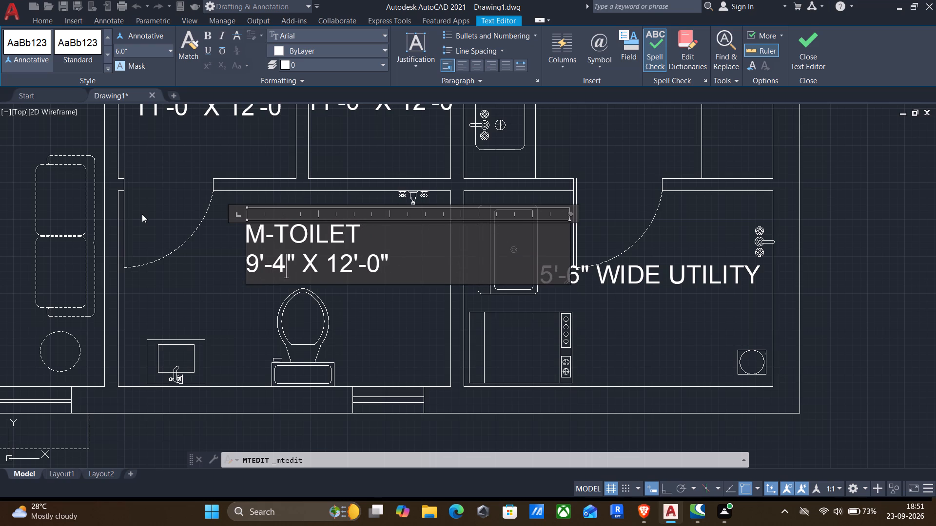
pyautogui.press('Right')
pyautogui.press('Right')
pyautogui.press('Right')
pyautogui.press('Right')
pyautogui.press('Right')
pyautogui.press('Right')
pyautogui.press('BackSpace')
pyautogui.press('BackSpace')
pyautogui.write("5'")
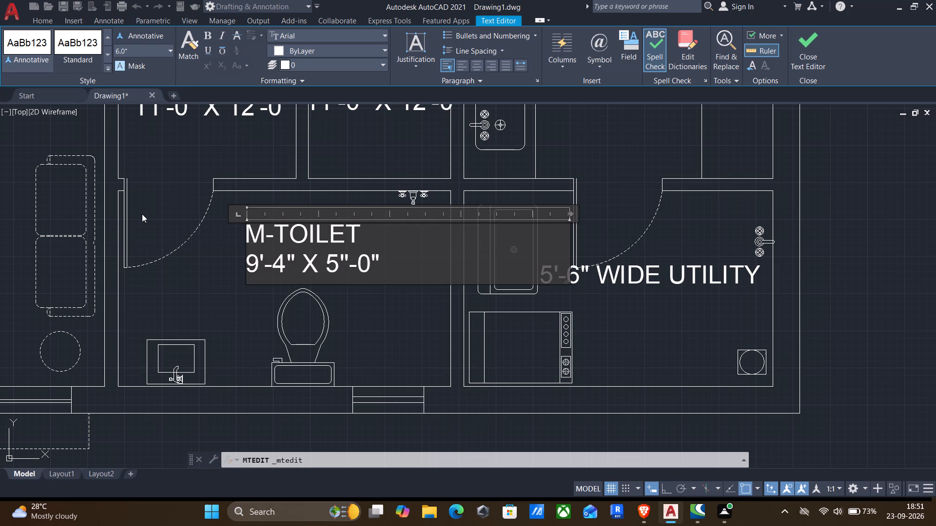
pyautogui.press('Right')
pyautogui.press('BackSpace')
pyautogui.press('Right')
pyautogui.press('Right')
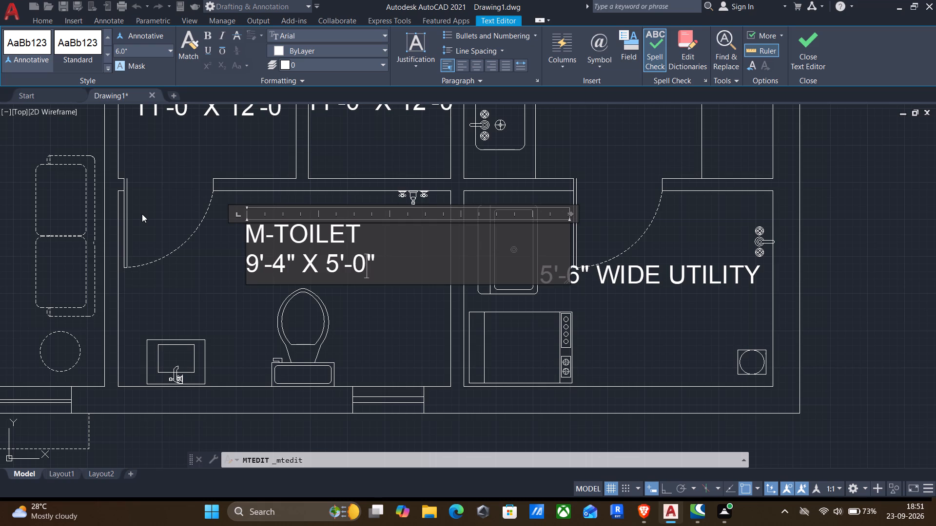
pyautogui.press('BackSpace')
pyautogui.press('6')
pyautogui.click(169, 295)
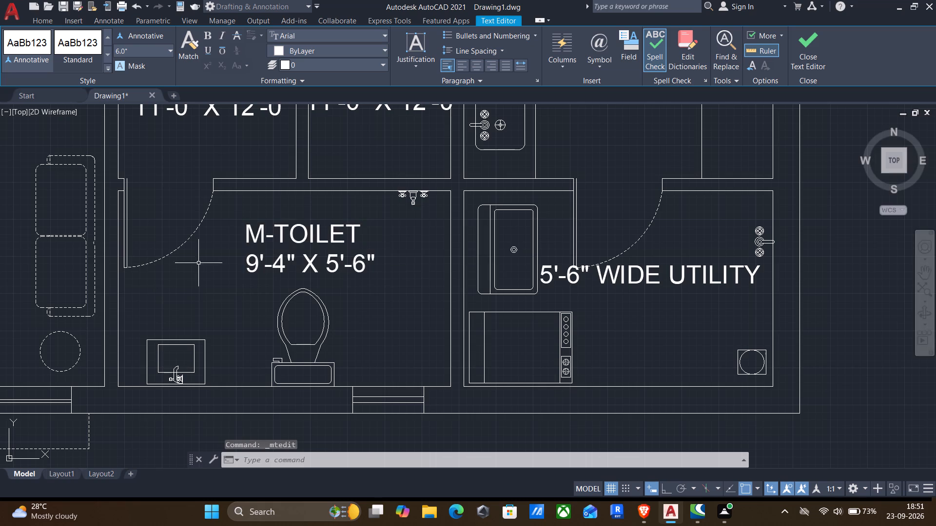
# Change the room name in the label of the small room north of M-TOILET, beside the kitchen sink, to POOJA.
pyautogui.moveTo(263, 189); pyautogui.dragTo(267, 386, button='middle')
pyautogui.doubleClick(356, 269)
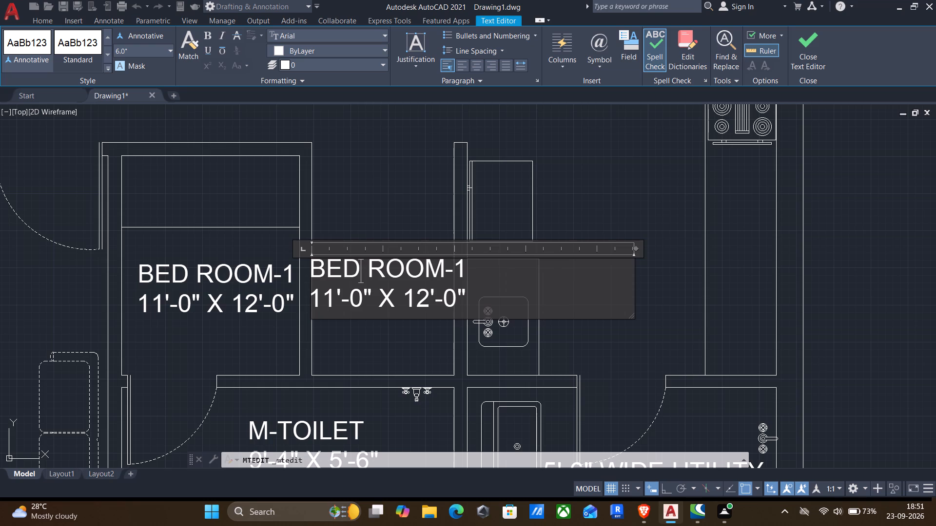
pyautogui.moveTo(499, 274); pyautogui.dragTo(498, 274)
pyautogui.moveTo(498, 274); pyautogui.dragTo(213, 269)
pyautogui.write('POOJA')
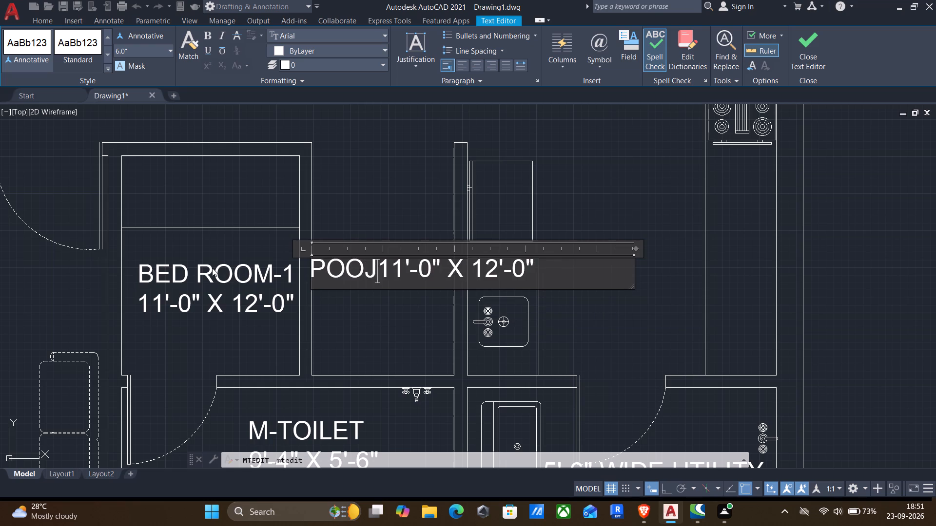
pyautogui.press('space')
pyautogui.press('Return')
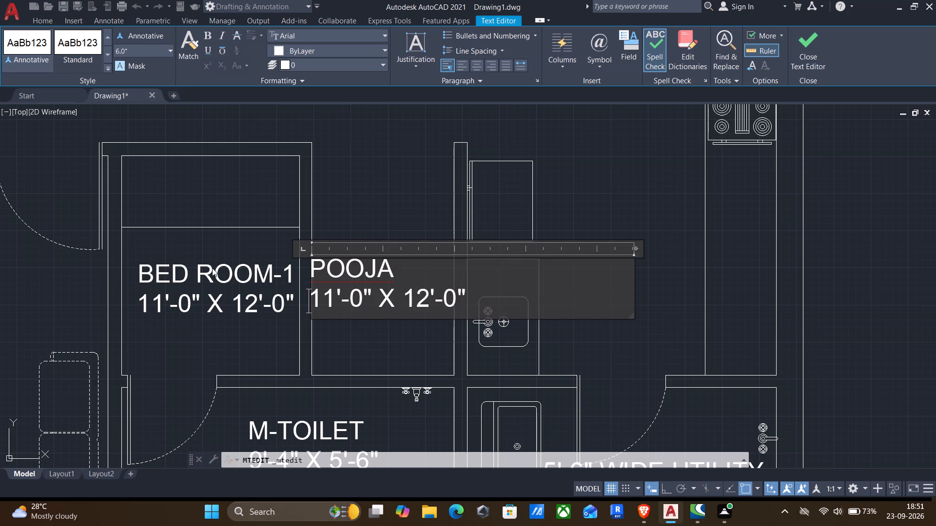
# Change the size in the POOJA label to 4'-0" X 6'-8" and finish editing it.
pyautogui.press('Right')
pyautogui.press('Right')
pyautogui.press('BackSpace')
pyautogui.press('BackSpace')
pyautogui.press('4')
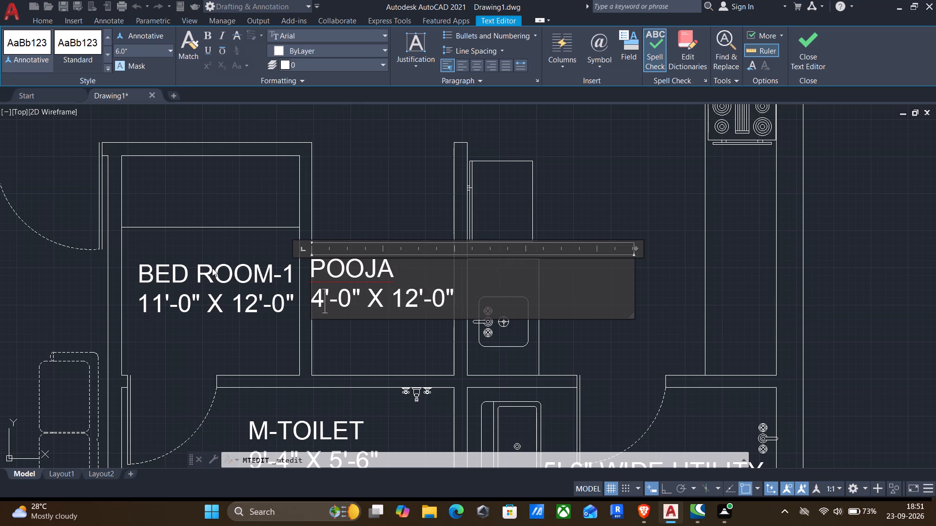
pyautogui.press('Right')
pyautogui.press('Right')
pyautogui.press('Right')
pyautogui.press('Right')
pyautogui.press('Right')
pyautogui.press('Right')
pyautogui.press('Right')
pyautogui.press('Right')
pyautogui.press('Right')
pyautogui.press('BackSpace')
pyautogui.press('BackSpace')
pyautogui.press('6')
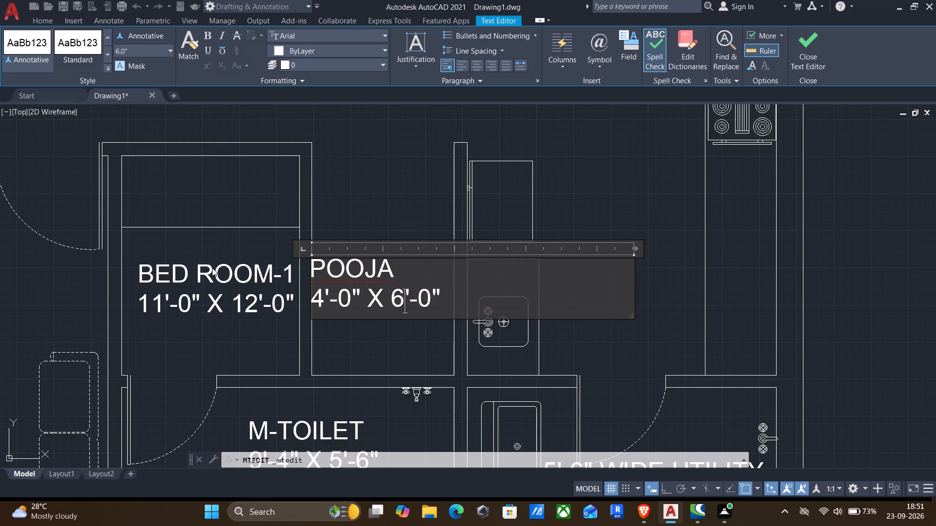
pyautogui.press('Right')
pyautogui.press('Right')
pyautogui.press('Right')
pyautogui.press('BackSpace')
pyautogui.press('8')
pyautogui.click(381, 197)
# Move the POOJA label slightly east, clear of the room's west wall.
pyautogui.scroll(-1, 382, 216)
pyautogui.moveTo(393, 240); pyautogui.dragTo(514, 229, button='middle')
pyautogui.scroll(1, 494, 233)
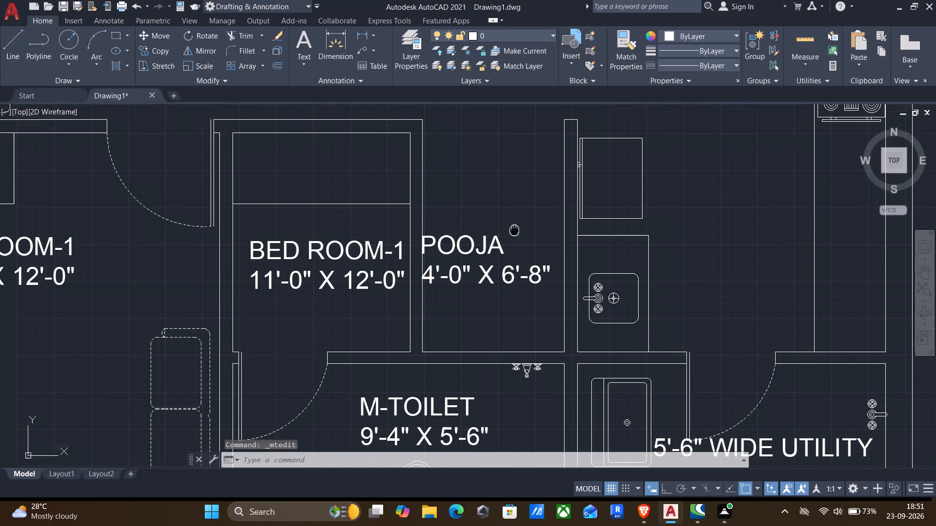
pyautogui.moveTo(418, 260); pyautogui.dragTo(430, 245, button='middle')
pyautogui.click(446, 227)
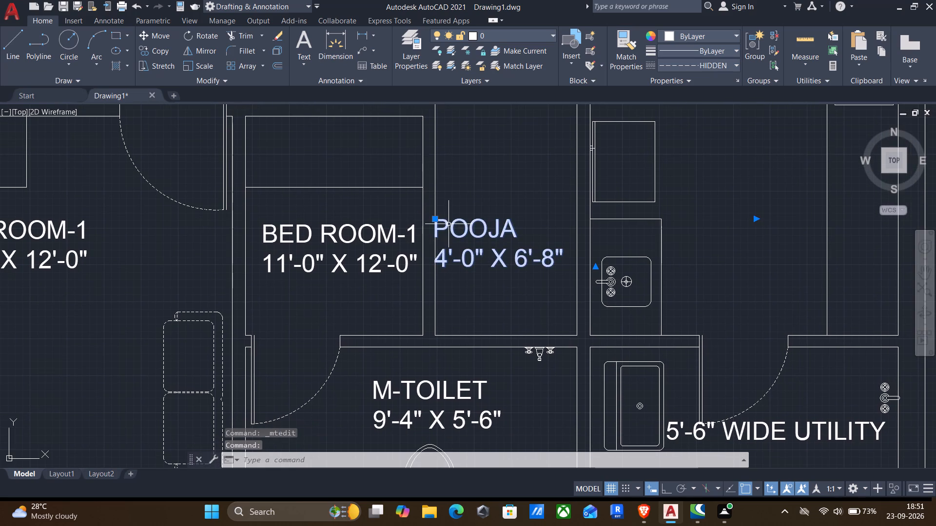
pyautogui.press('m')
pyautogui.press('Return')
pyautogui.click(435, 222)
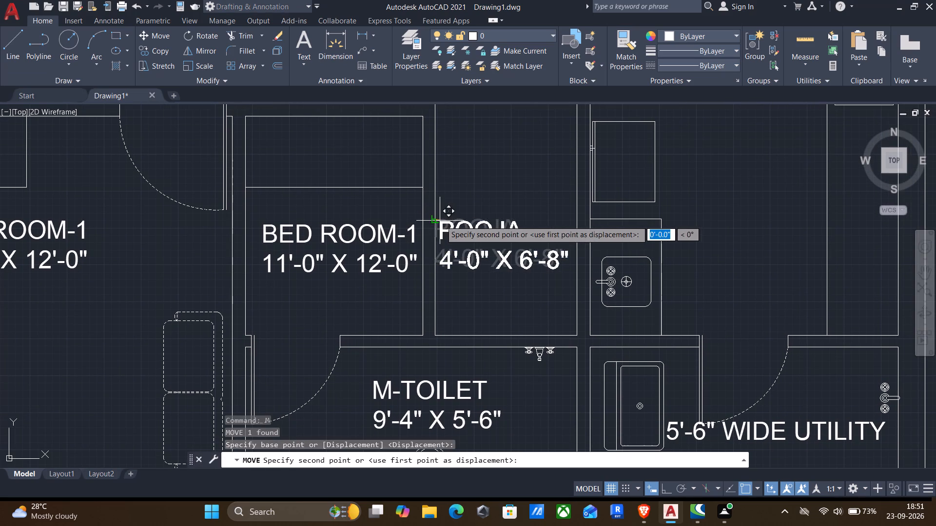
pyautogui.click(450, 221)
# Change the room name in the label of the wardrobe room west of POOJA to DRESS.
pyautogui.doubleClick(388, 233)
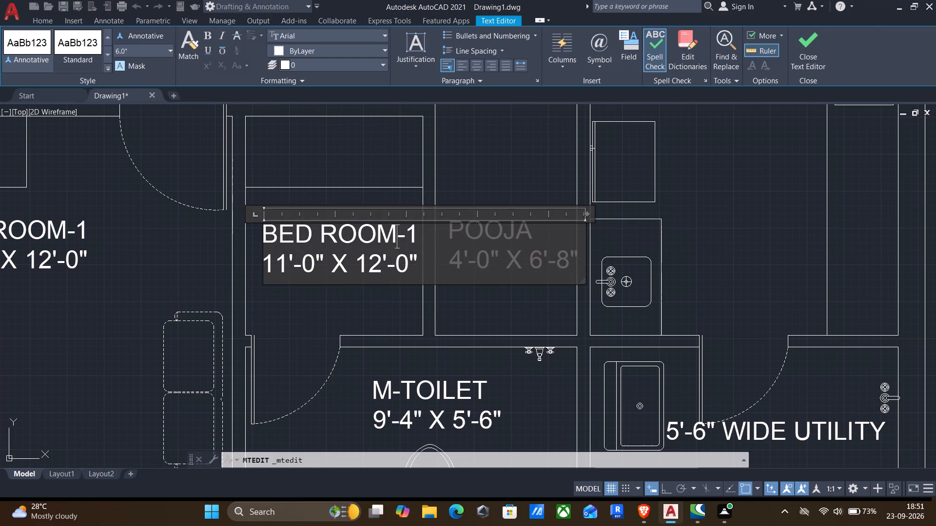
pyautogui.moveTo(430, 235); pyautogui.dragTo(123, 221)
pyautogui.write('DRESS')
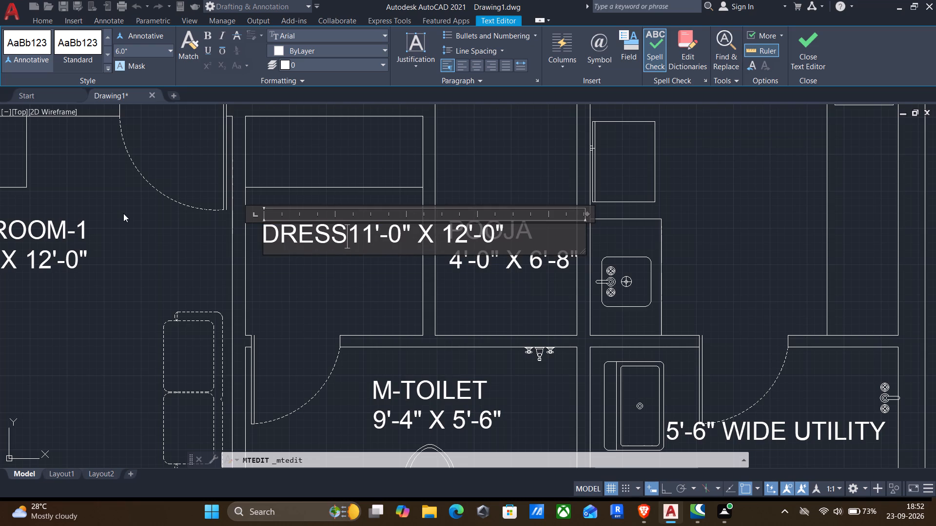
pyautogui.press('Return')
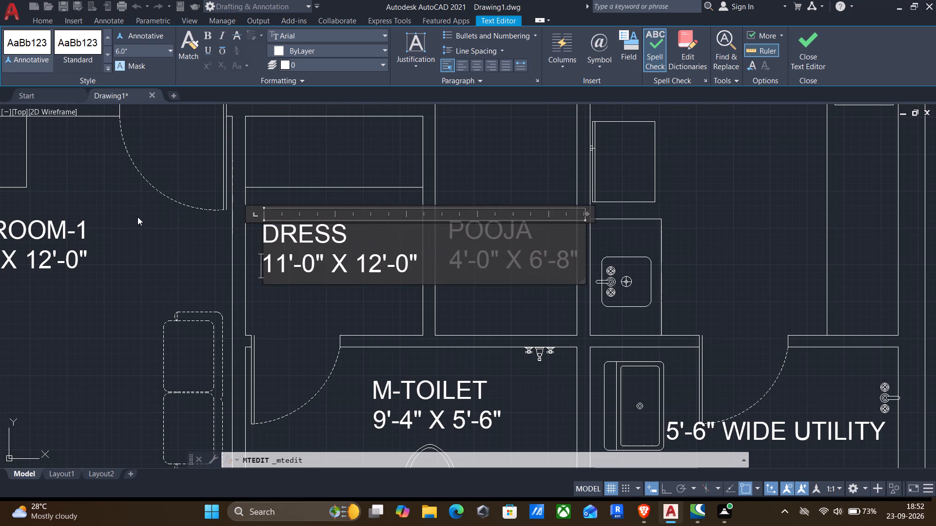
# Change the size in the DRESS label to 5'-0" X 6'-2" and finish editing it.
pyautogui.click(287, 264)
pyautogui.press('BackSpace')
pyautogui.press('BackSpace')
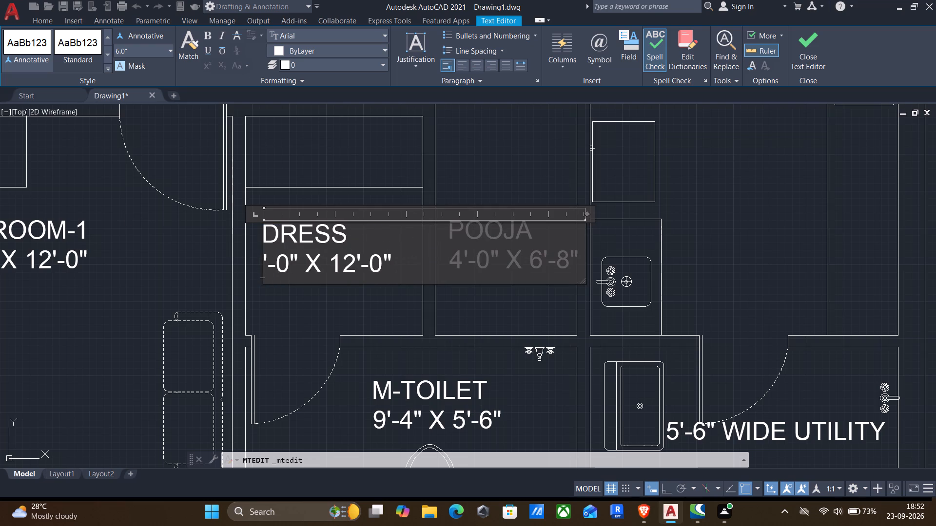
pyautogui.press('5')
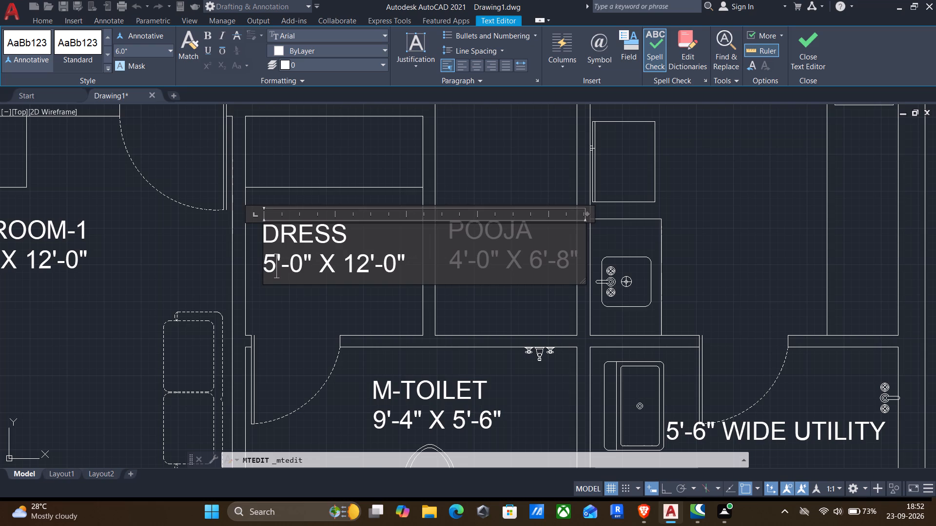
pyautogui.press('Right')
pyautogui.press('Right')
pyautogui.press('Right')
pyautogui.press('Right')
pyautogui.press('Right')
pyautogui.press('Right')
pyautogui.press('Right')
pyautogui.press('Right')
pyautogui.press('Right')
pyautogui.press('Right')
pyautogui.press('Left')
pyautogui.press('BackSpace')
pyautogui.press('BackSpace')
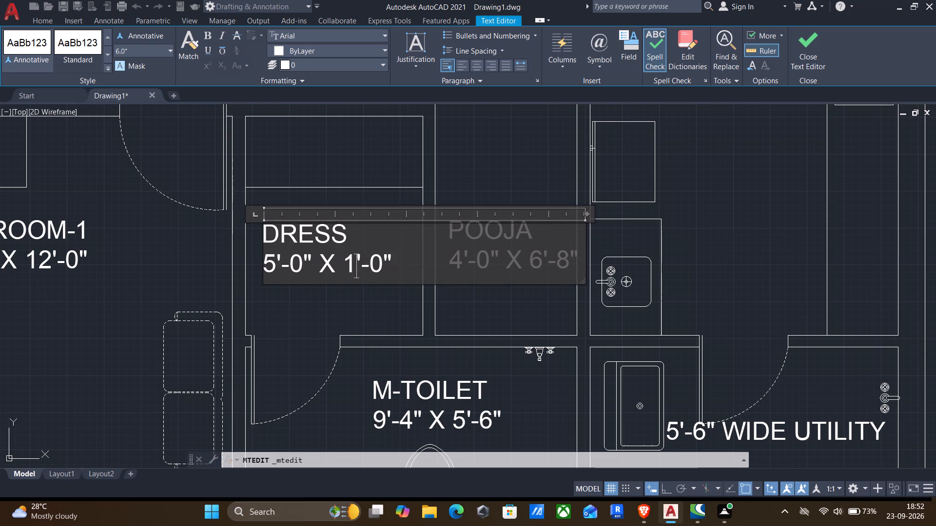
pyautogui.press('6')
pyautogui.press('Right')
pyautogui.press('Right')
pyautogui.press('Right')
pyautogui.press('BackSpace')
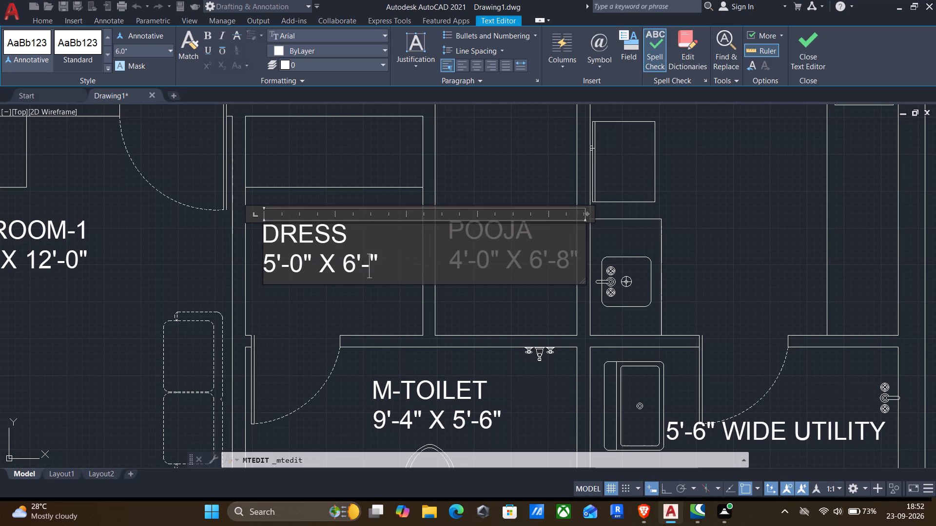
pyautogui.press('2')
pyautogui.click(214, 263)
# Change the room name in the BED ROOM-1 label of the bedroom west of DRESS to M-BED ROOM.
pyautogui.scroll(-1, 219, 287)
pyautogui.moveTo(225, 309); pyautogui.dragTo(415, 287, button='middle')
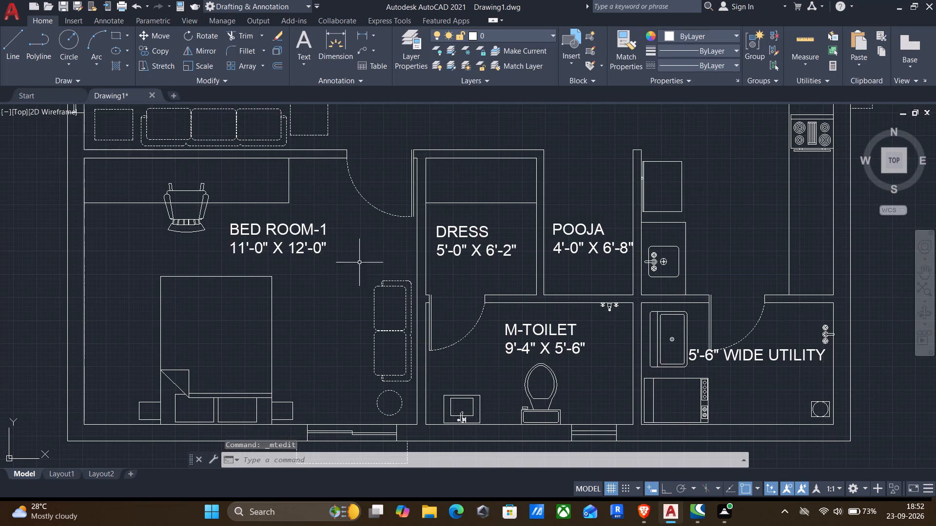
pyautogui.doubleClick(255, 234)
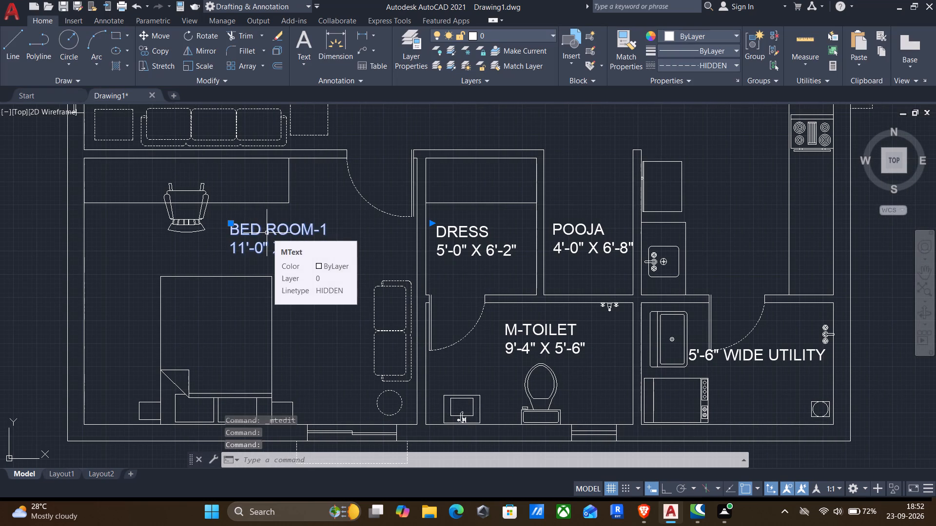
pyautogui.doubleClick(241, 231)
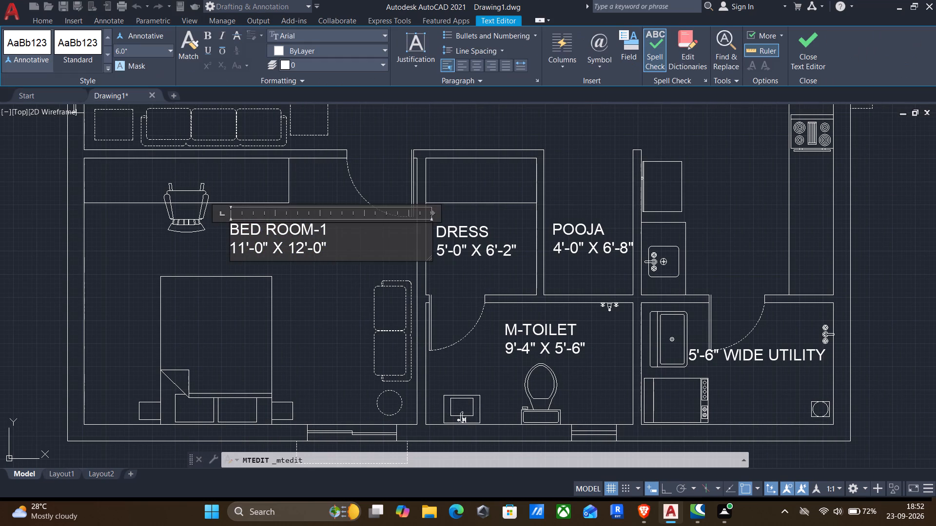
pyautogui.click(332, 231)
pyautogui.press('BackSpace')
pyautogui.press('BackSpace')
pyautogui.moveTo(328, 233); pyautogui.dragTo(218, 234)
pyautogui.press('m')
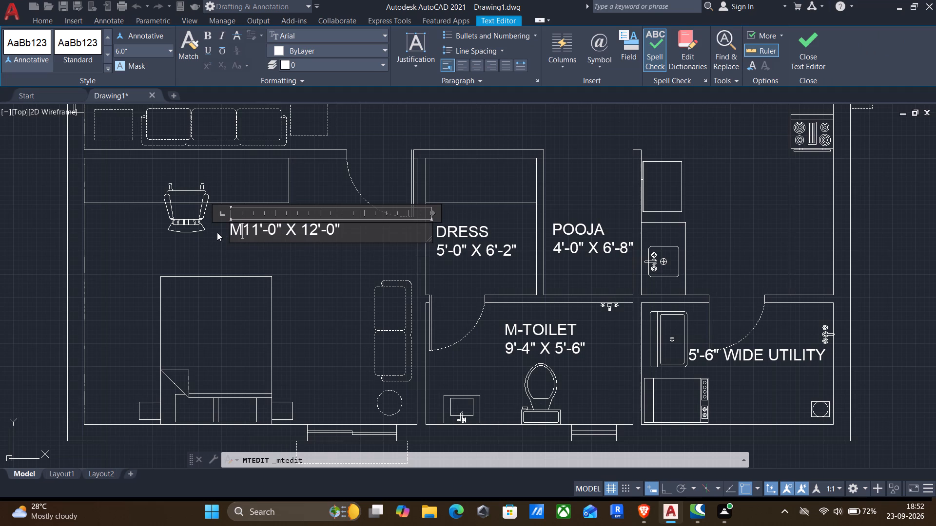
pyautogui.write('-BED ROOM')
pyautogui.press('Return')
# Change the size in the M-BED ROOM label to 15'-0" X 12'-0" and finish editing it.
pyautogui.press('Right')
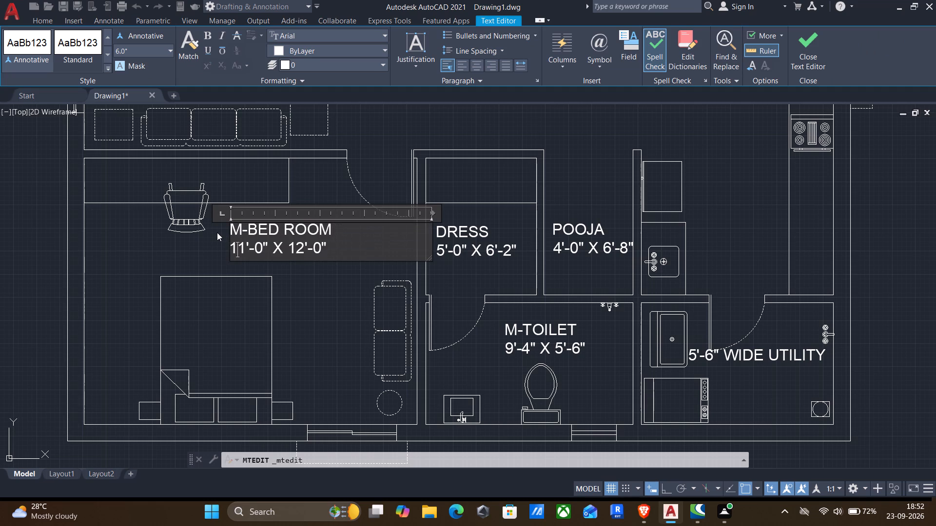
pyautogui.press('Right')
pyautogui.press('BackSpace')
pyautogui.press('4')
pyautogui.press('BackSpace')
pyautogui.press('5')
pyautogui.press('Right')
pyautogui.press('Right')
pyautogui.press('Right')
pyautogui.click(324, 304)
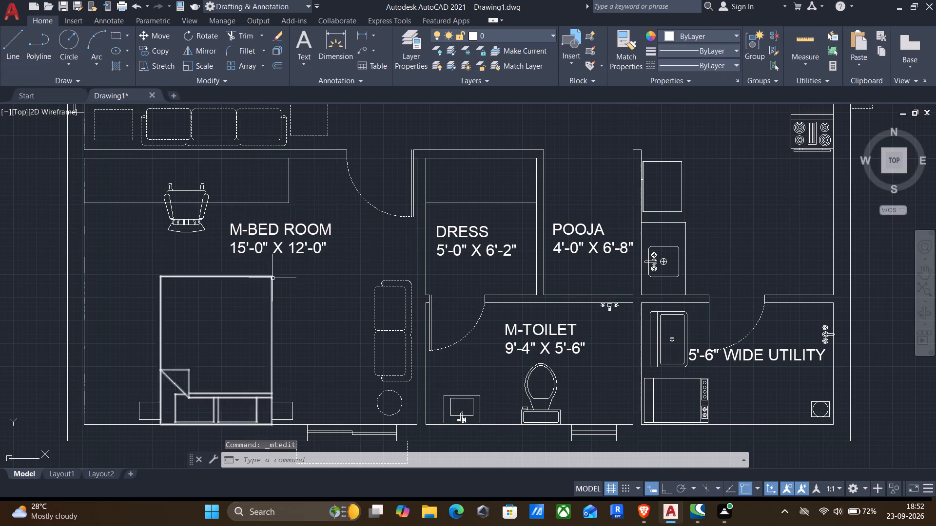
# Change the room name in the label of the sofa seating area north of M-BED ROOM to DRAWING.
pyautogui.moveTo(273, 279); pyautogui.dragTo(290, 402, button='middle')
pyautogui.moveTo(259, 265); pyautogui.dragTo(282, 416, button='middle')
pyautogui.click(246, 254)
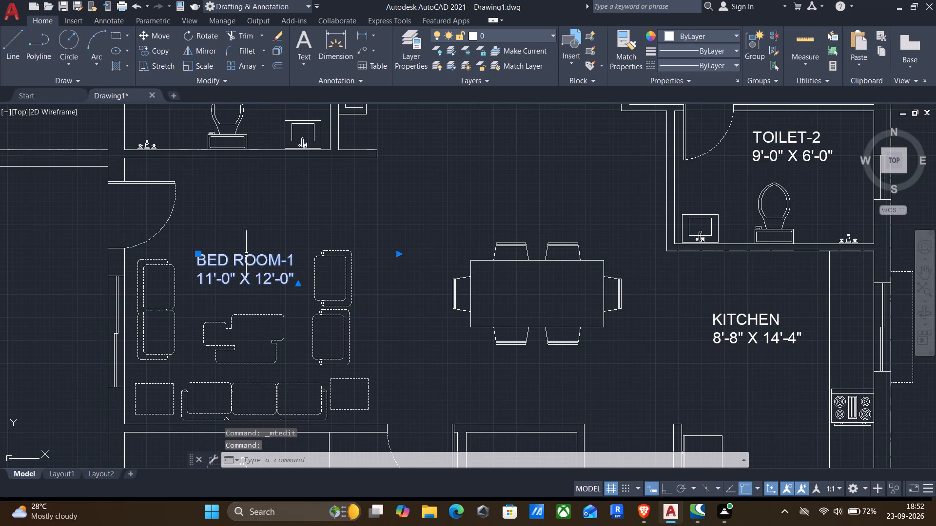
pyautogui.tripleClick(248, 260)
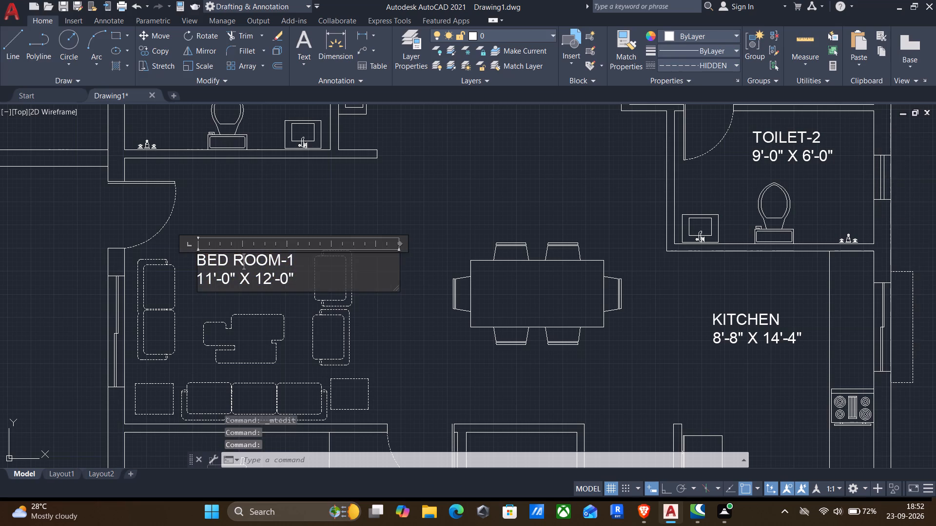
pyautogui.moveTo(306, 258); pyautogui.dragTo(103, 238)
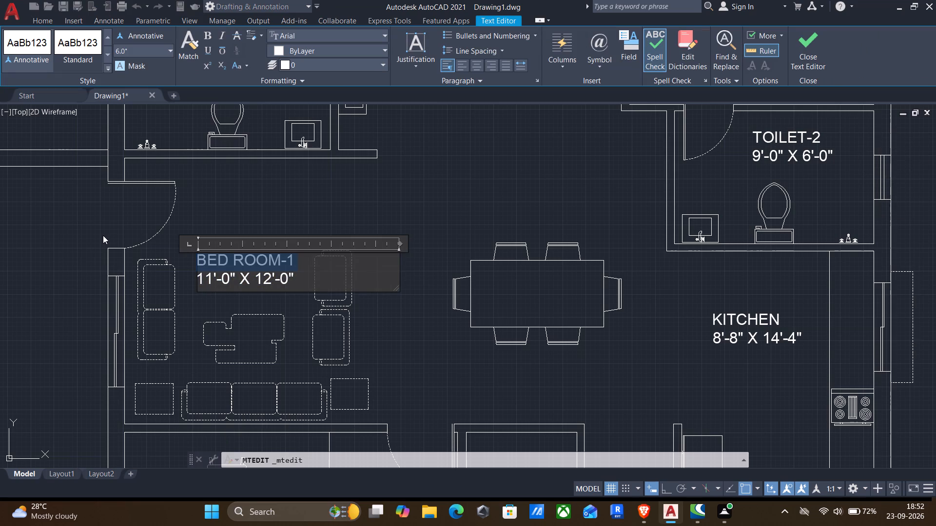
pyautogui.write('DRAWING')
pyautogui.press('Return')
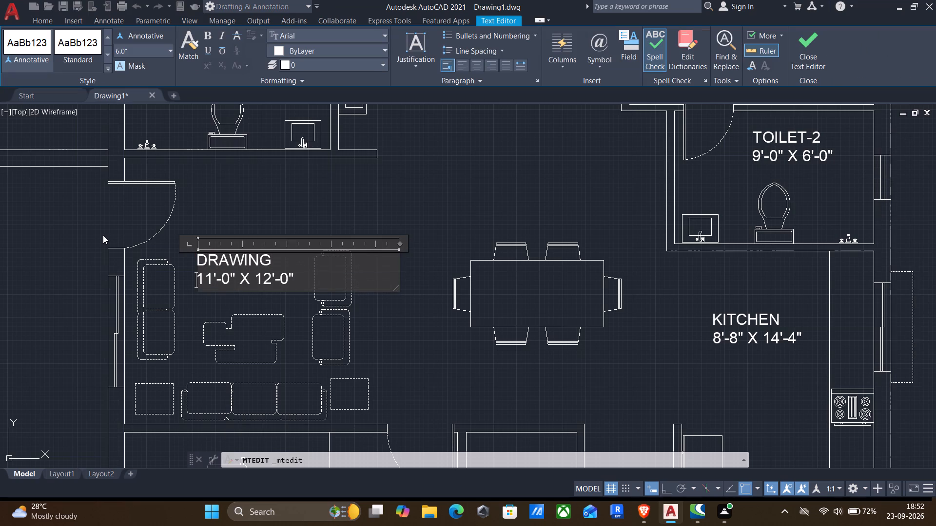
# Change the size in the DRAWING label to 11'-6" X 12'-0" and finish editing it.
pyautogui.press('Right')
pyautogui.press('Right')
pyautogui.press('Right')
pyautogui.press('Right')
pyautogui.press('Right')
pyautogui.press('BackSpace')
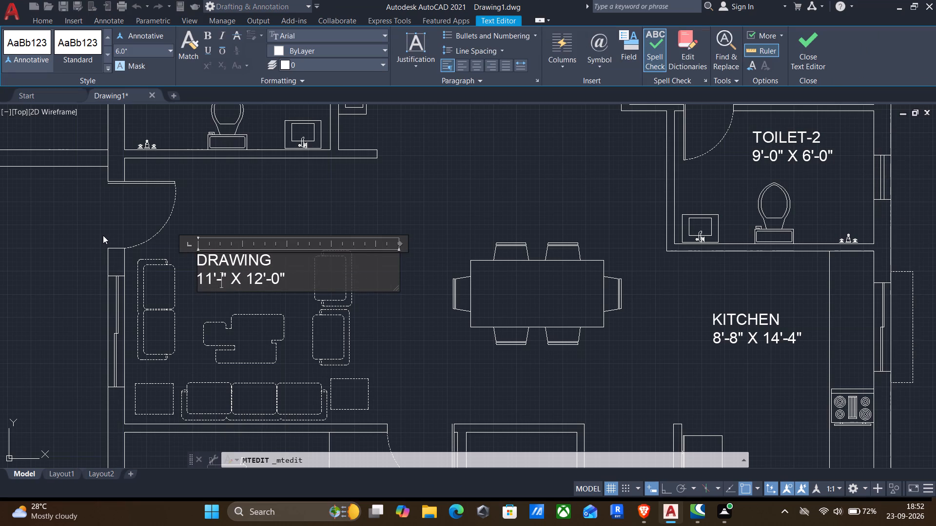
pyautogui.press('6')
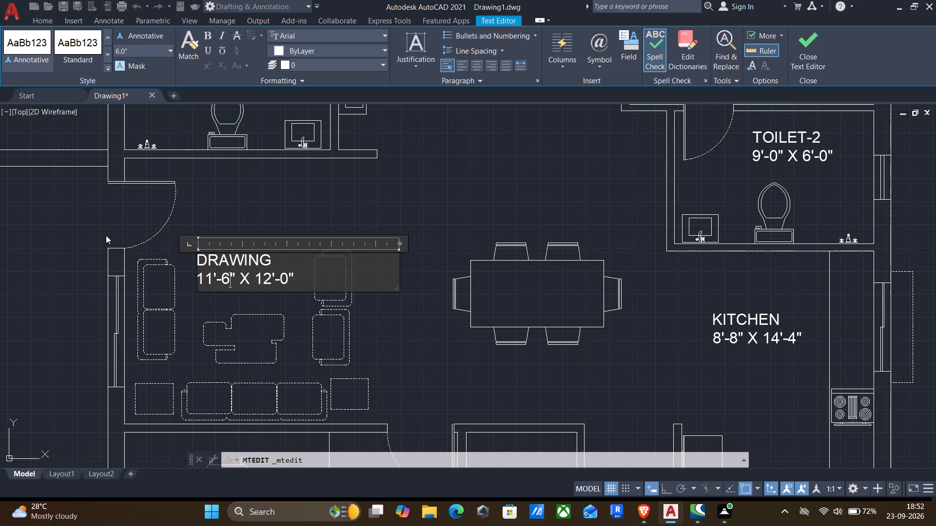
pyautogui.click(288, 207)
# Change the room name in the label of the toilet north of DRAWING to TOILET-1.
pyautogui.moveTo(288, 208); pyautogui.dragTo(298, 364, button='middle')
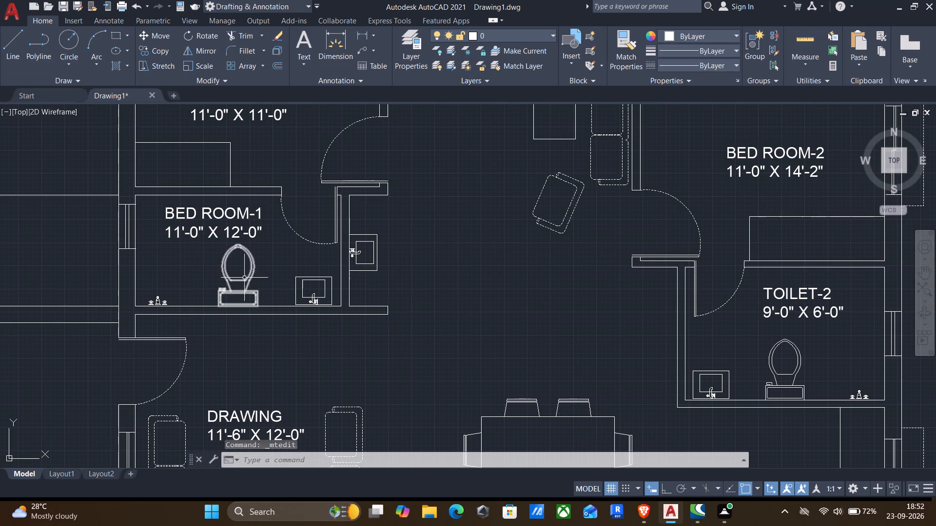
pyautogui.doubleClick(216, 220)
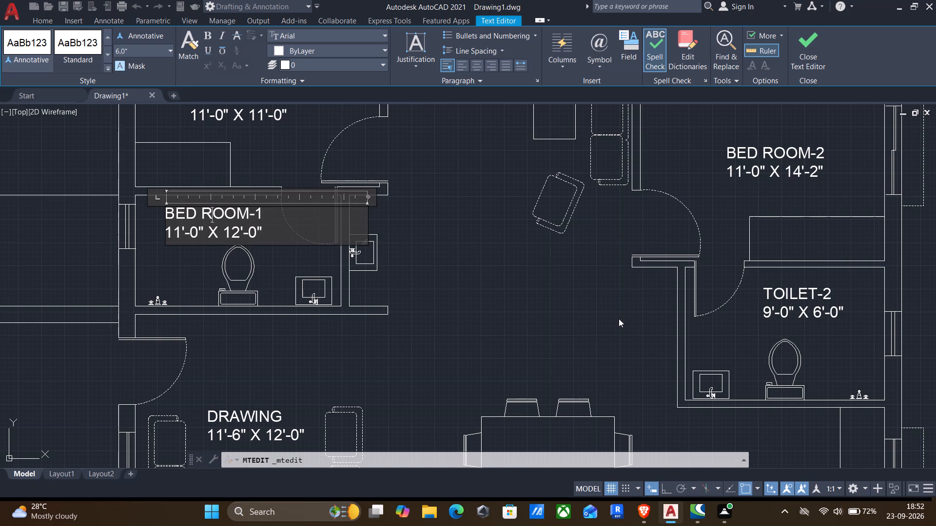
pyautogui.moveTo(272, 216); pyautogui.dragTo(0, 178)
pyautogui.rightClick(0, 179)
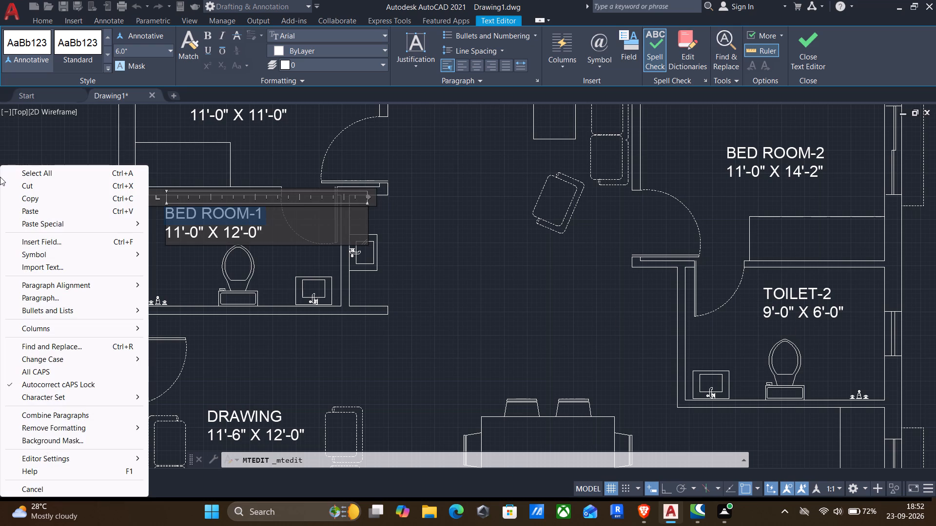
pyautogui.press('BackSpace')
pyautogui.click(265, 213)
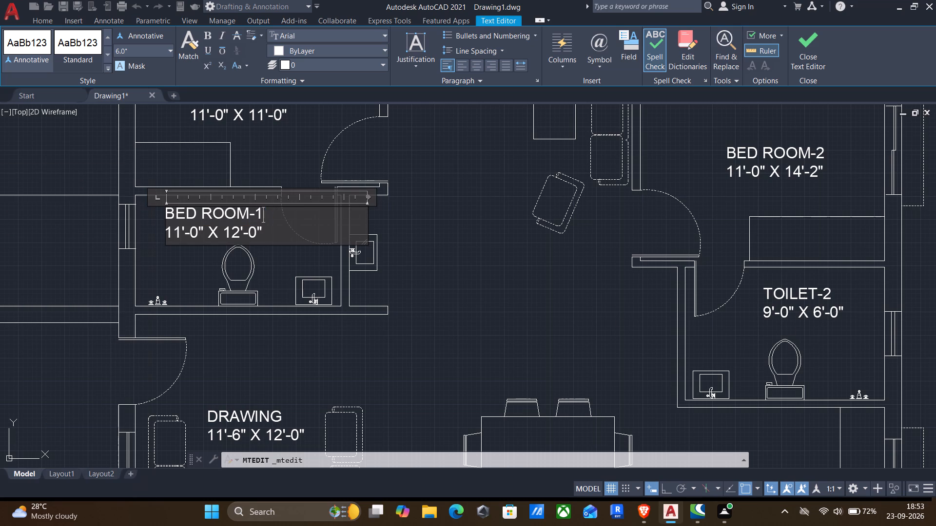
pyautogui.moveTo(266, 213); pyautogui.dragTo(106, 201)
pyautogui.press('BackSpace')
pyautogui.write('TOILET-1')
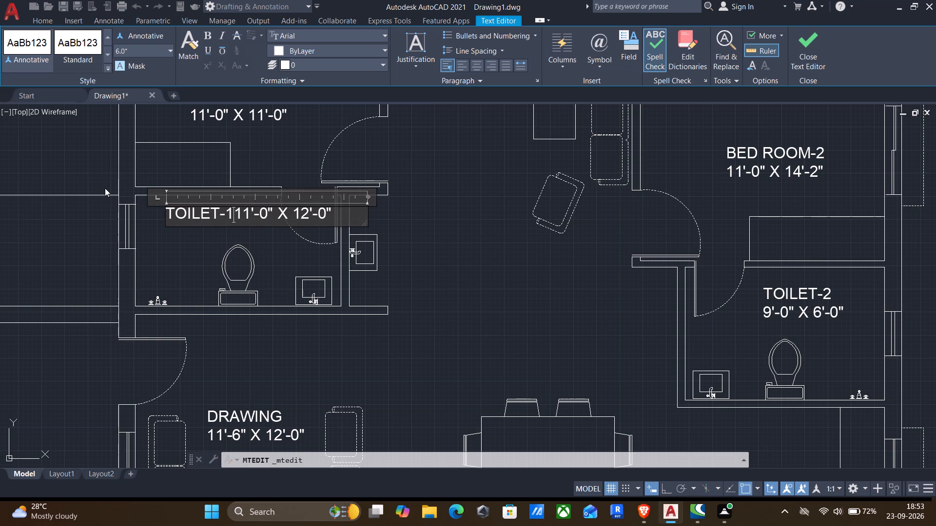
pyautogui.press('Return')
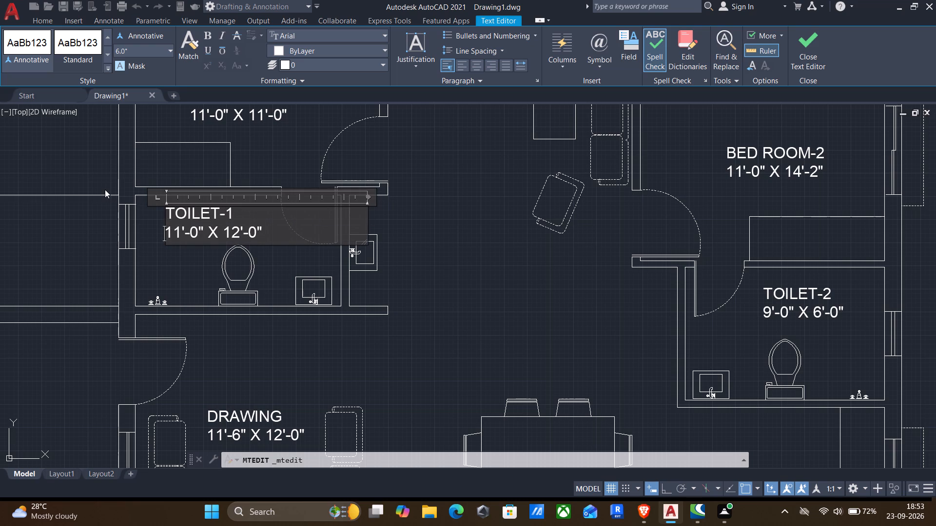
# Change the size in the TOILET-1 label to 9'-3" X 5'-0" and finish editing it.
pyautogui.press('Right')
pyautogui.press('Right')
pyautogui.press('BackSpace')
pyautogui.press('BackSpace')
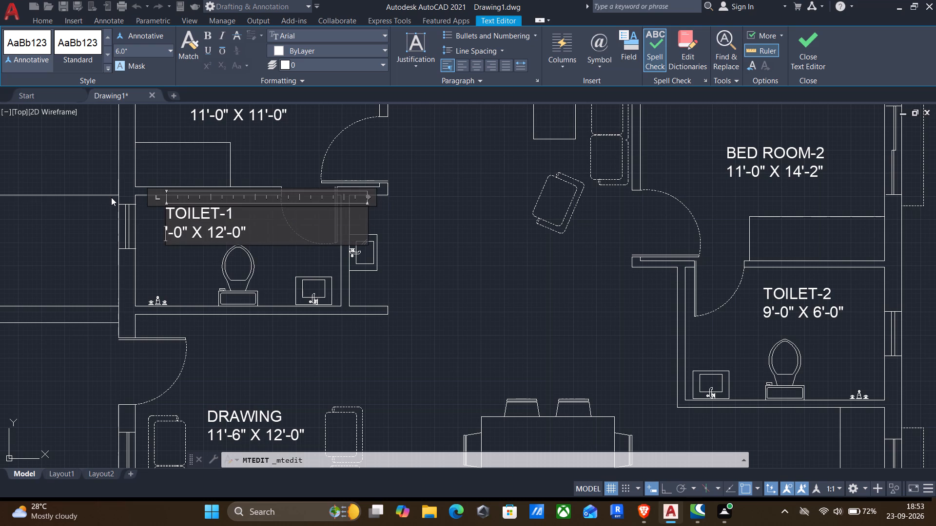
pyautogui.press('9')
pyautogui.press('Right')
pyautogui.press('Right')
pyautogui.press('Right')
pyautogui.press('BackSpace')
pyautogui.press('3')
pyautogui.press('Right')
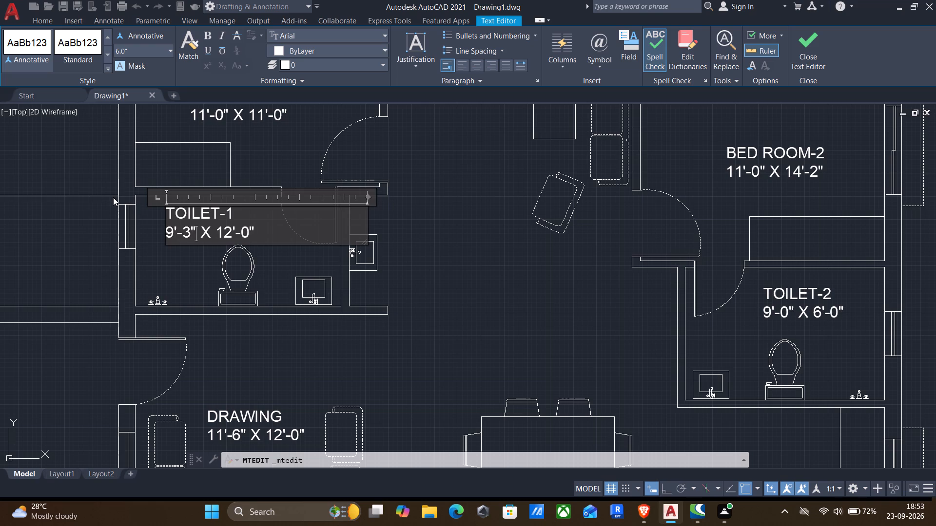
pyautogui.press('Right')
pyautogui.press('Right')
pyautogui.press('Right')
pyautogui.press('Right')
pyautogui.press('Right')
pyautogui.press('Right')
pyautogui.press('Right')
pyautogui.press('Left')
pyautogui.press('Left')
pyautogui.press('BackSpace')
pyautogui.press('BackSpace')
pyautogui.press('5')
pyautogui.click(450, 282)
# Erase the stray chair lying in the empty space between the western and eastern units.
pyautogui.scroll(-2, 402, 270)
pyautogui.moveTo(402, 265); pyautogui.dragTo(409, 268, button='middle')
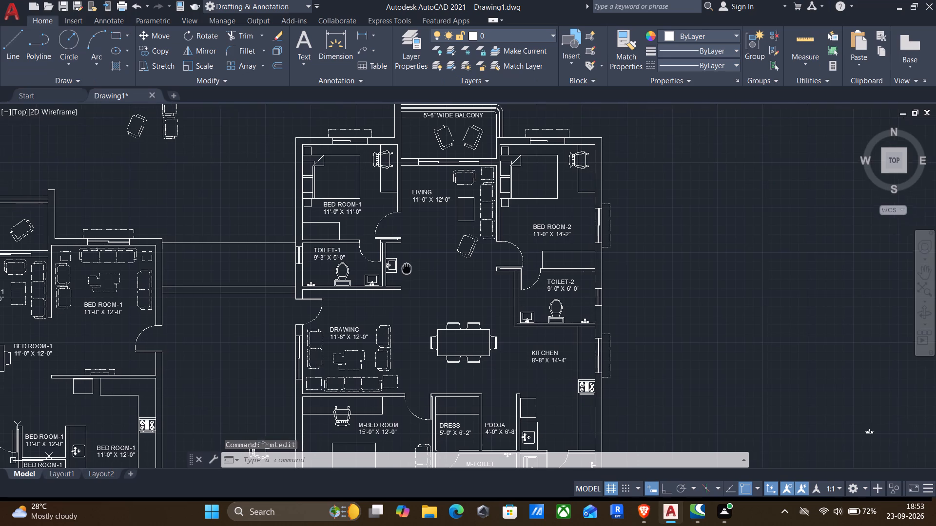
pyautogui.moveTo(409, 268); pyautogui.dragTo(480, 235, button='middle')
pyautogui.moveTo(287, 263); pyautogui.dragTo(361, 241, button='middle')
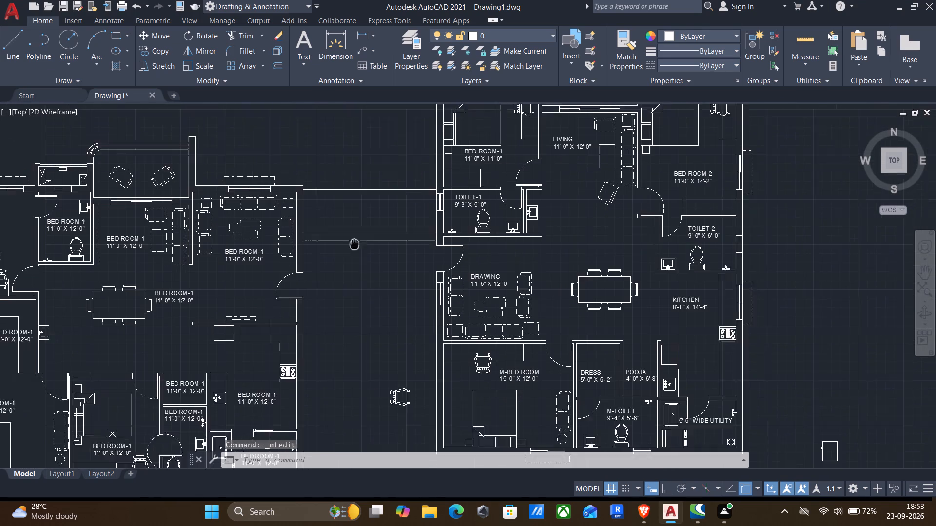
pyautogui.moveTo(361, 241); pyautogui.dragTo(390, 233, button='middle')
pyautogui.moveTo(286, 235); pyautogui.dragTo(326, 221, button='middle')
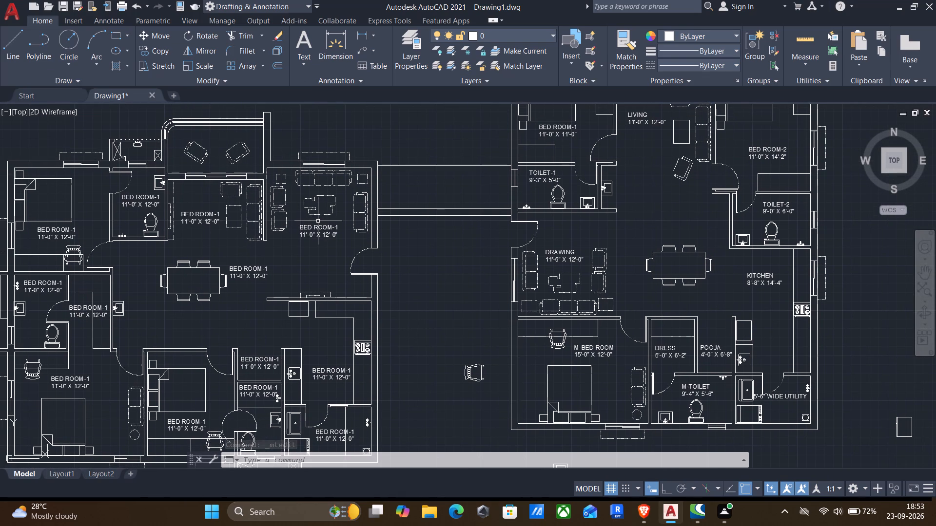
pyautogui.moveTo(318, 223); pyautogui.dragTo(377, 224, button='middle')
pyautogui.scroll(1, 411, 283)
pyautogui.moveTo(410, 284); pyautogui.dragTo(311, 248, button='middle')
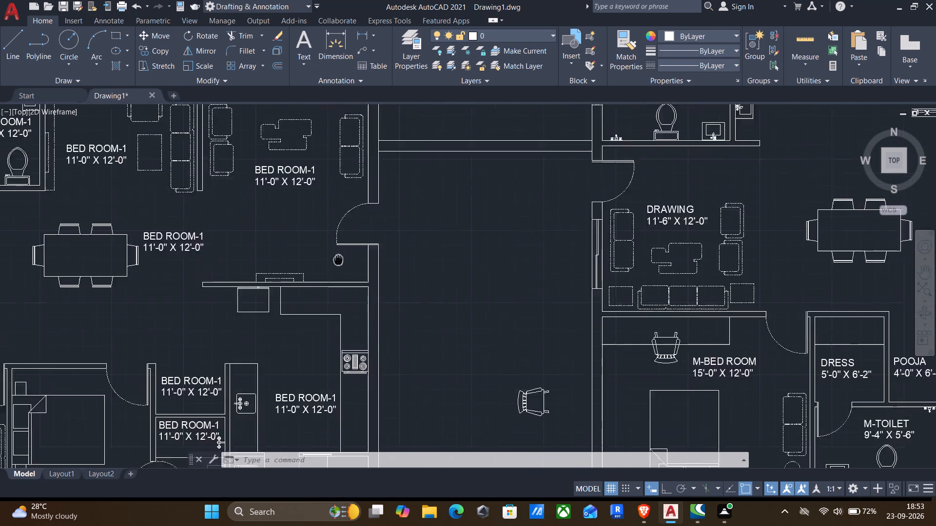
pyautogui.moveTo(311, 248); pyautogui.dragTo(288, 237, button='middle')
pyautogui.moveTo(414, 387); pyautogui.dragTo(415, 251, button='middle')
pyautogui.click(409, 200)
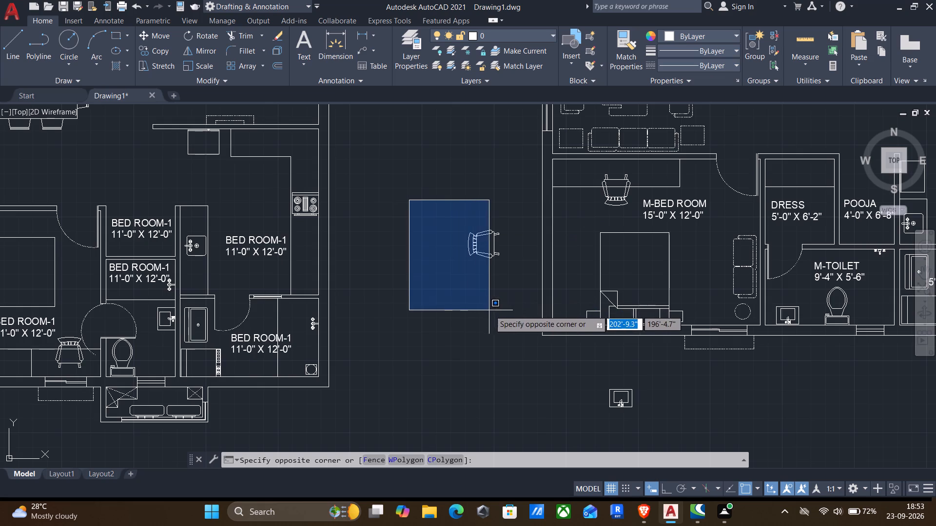
pyautogui.click(511, 302)
pyautogui.press('Delete')
# Erase the stray washbasin lying outside the eastern unit, south of M-BED ROOM.
pyautogui.click(575, 361)
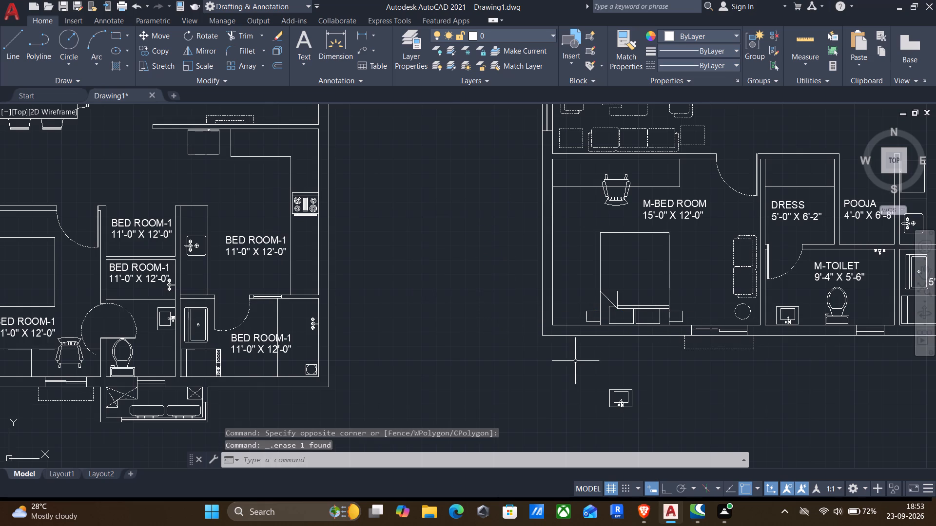
pyautogui.click(652, 434)
pyautogui.press('Delete')
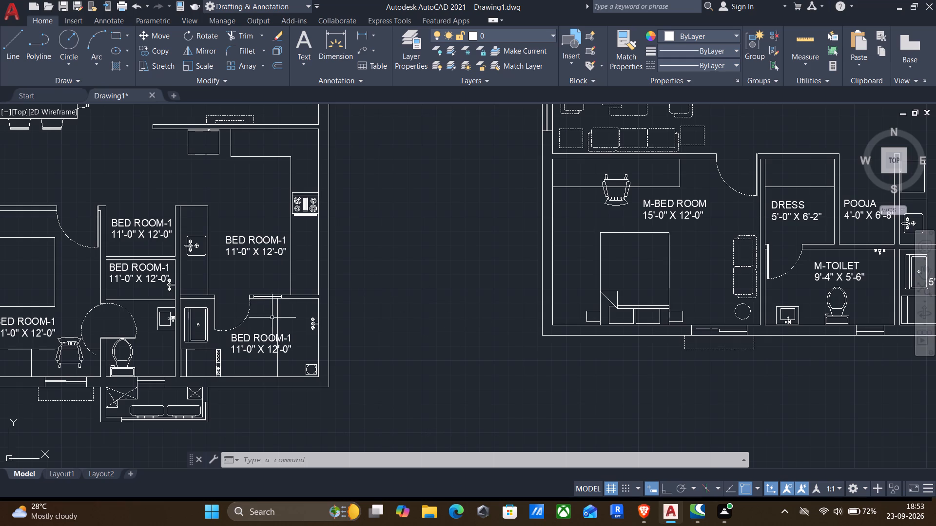
# Replace the label in the western unit's southeast corner room, south of the stove room, with 5'-8" WIDE UTILITY.
pyautogui.doubleClick(253, 337)
pyautogui.moveTo(310, 351); pyautogui.dragTo(34, 333)
pyautogui.press('5')
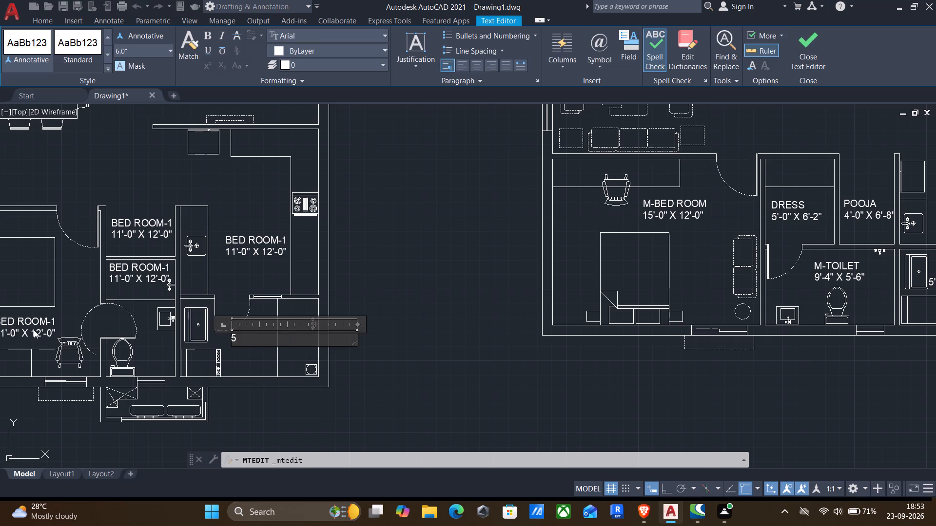
pyautogui.write('\'-8" WIDE UTILITY')
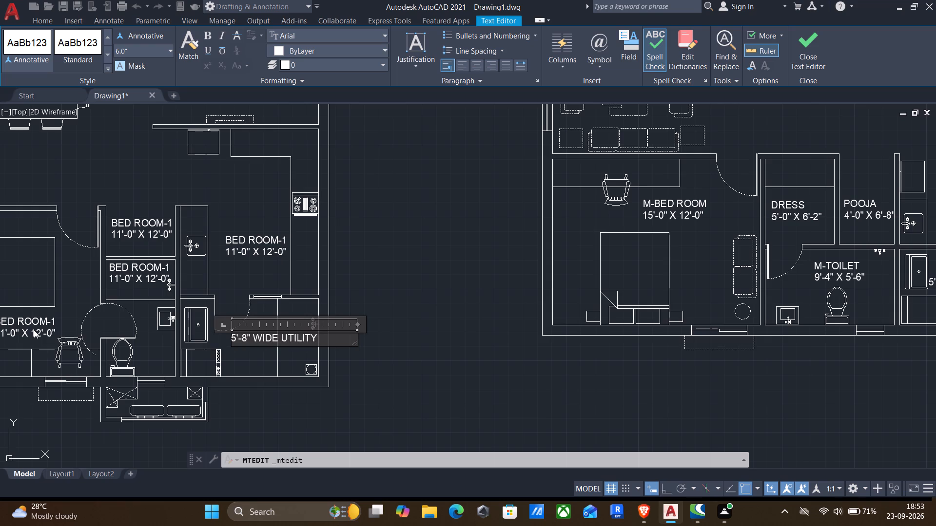
pyautogui.click(383, 387)
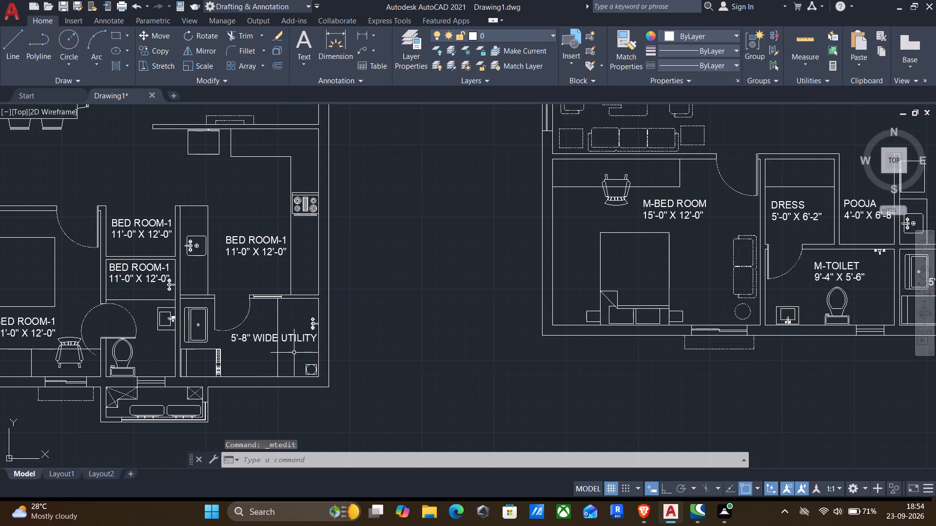
# Change the room name in the label of the stove room north of the 5'-8" WIDE UTILITY to KITCHEN.
pyautogui.moveTo(300, 350); pyautogui.dragTo(393, 394, button='middle')
pyautogui.doubleClick(361, 281)
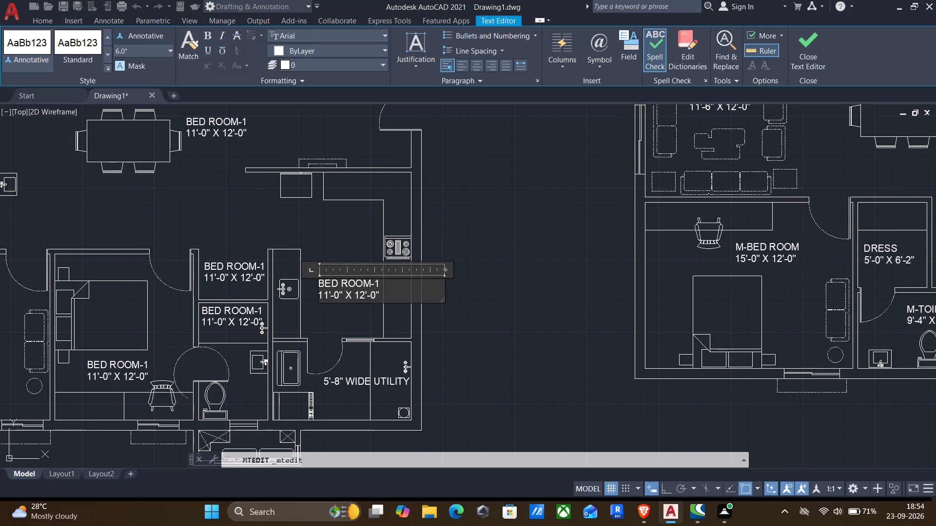
pyautogui.moveTo(393, 286); pyautogui.dragTo(219, 274)
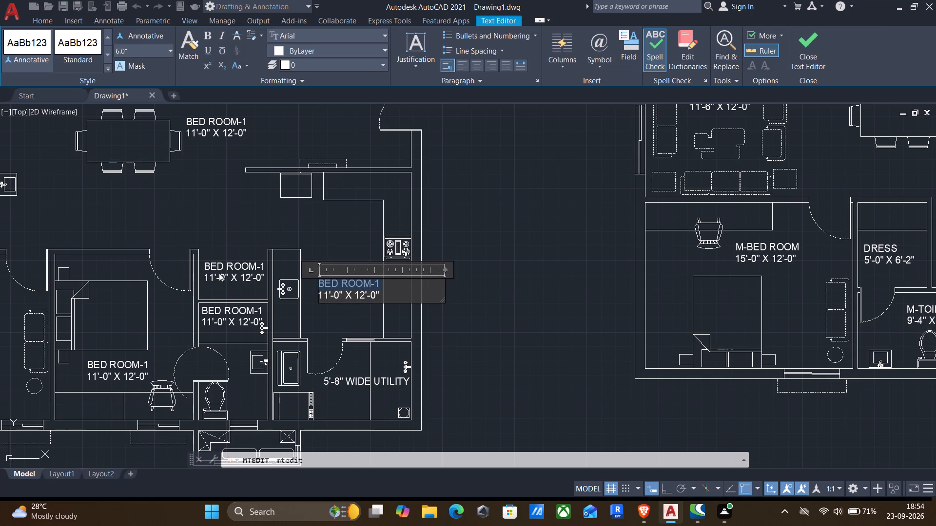
pyautogui.press('k')
pyautogui.write('ITCHEN')
pyautogui.press('Return')
# Change the size in the western unit's KITCHEN label to 10'-0" X 12'-0" and finish editing it.
pyautogui.press('Right')
pyautogui.press('Right')
pyautogui.press('Right')
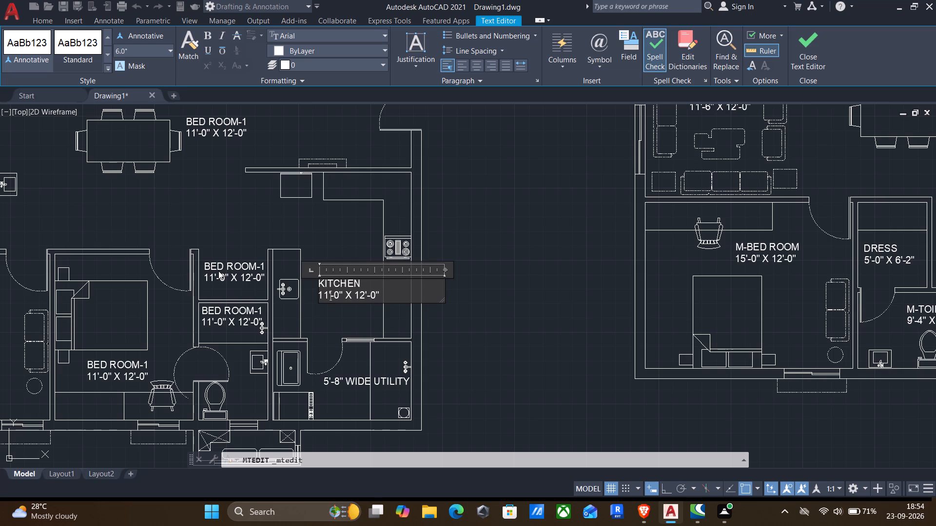
pyautogui.press('Left')
pyautogui.press('BackSpace')
pyautogui.press('0')
pyautogui.click(313, 219)
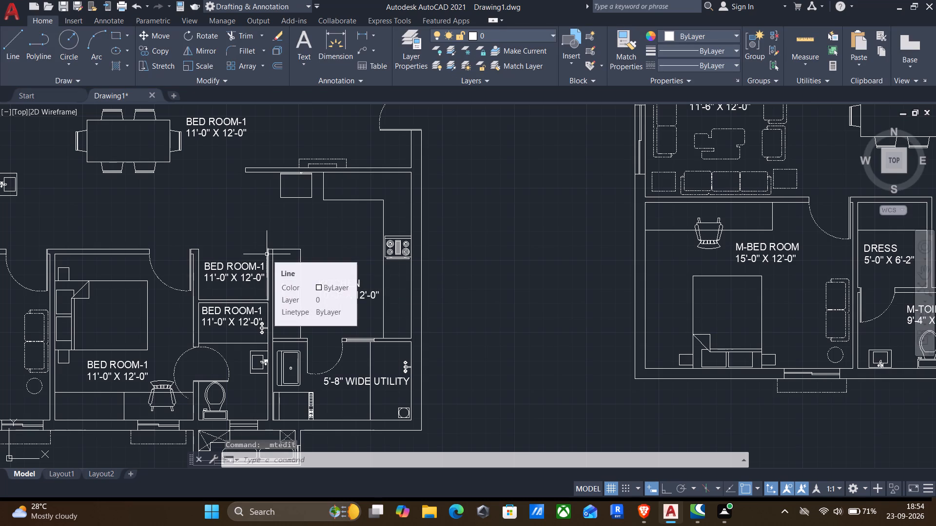
# Change the room name in the label of the small room just west of KITCHEN to POOJA.
pyautogui.doubleClick(245, 267)
pyautogui.moveTo(271, 264); pyautogui.dragTo(96, 251)
pyautogui.write('POOJA')
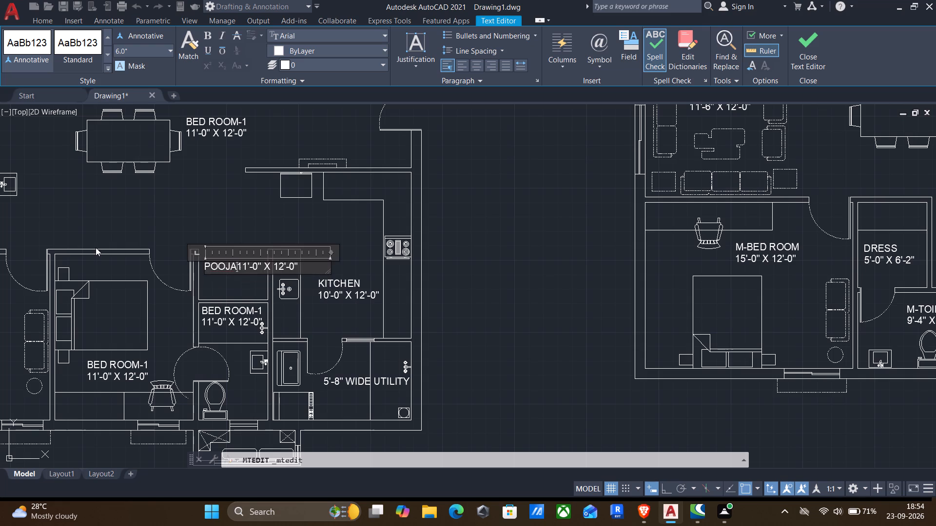
pyautogui.press('Return')
# Change the size in the western unit's POOJA label to 5'-0" X 3'-8" and finish editing it.
pyautogui.press('Right')
pyautogui.press('Right')
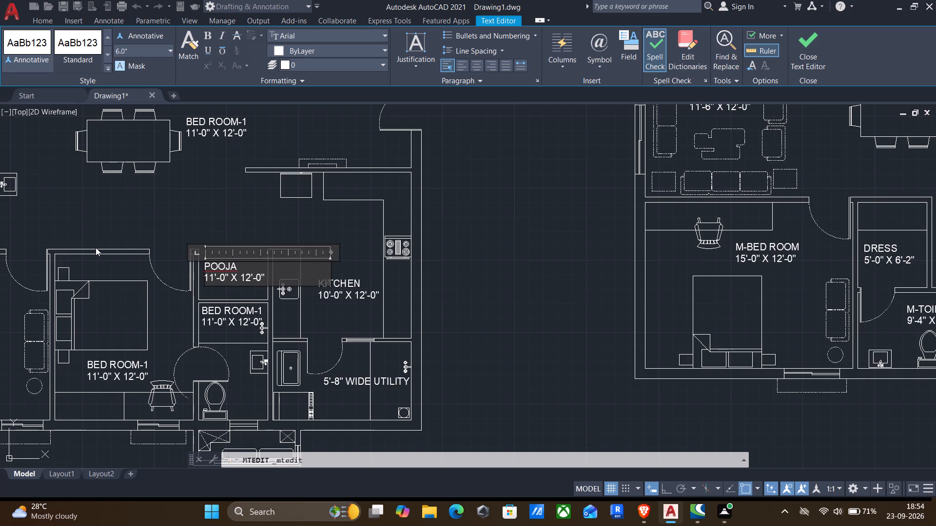
pyautogui.press('BackSpace')
pyautogui.press('BackSpace')
pyautogui.press('5')
pyautogui.press('Right')
pyautogui.press('Right')
pyautogui.press('Right')
pyautogui.press('Right')
pyautogui.press('Right')
pyautogui.press('Right')
pyautogui.press('Right')
pyautogui.press('Right')
pyautogui.press('Right')
pyautogui.press('BackSpace')
pyautogui.press('BackSpace')
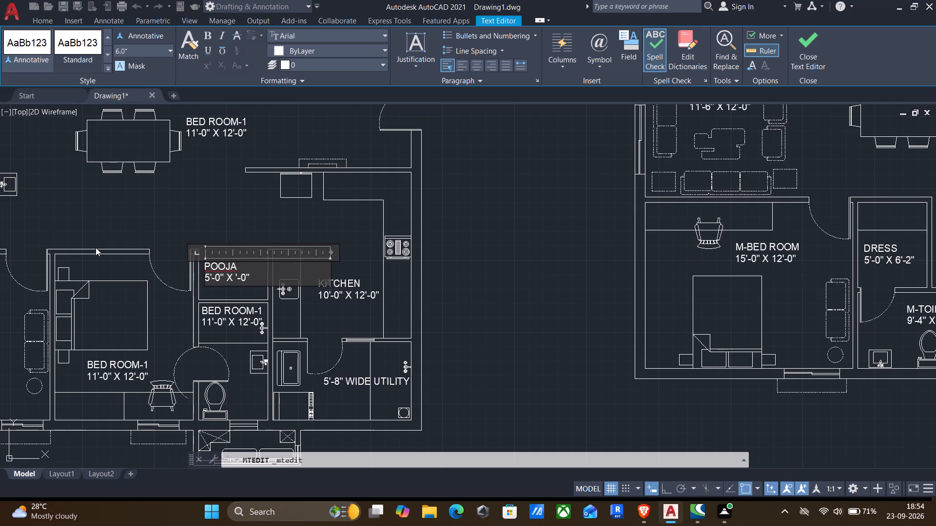
pyautogui.press('3')
pyautogui.press('Right')
pyautogui.press('Right')
pyautogui.press('Right')
pyautogui.press('Right')
pyautogui.press('Left')
pyautogui.press('BackSpace')
pyautogui.press('8')
pyautogui.click(182, 234)
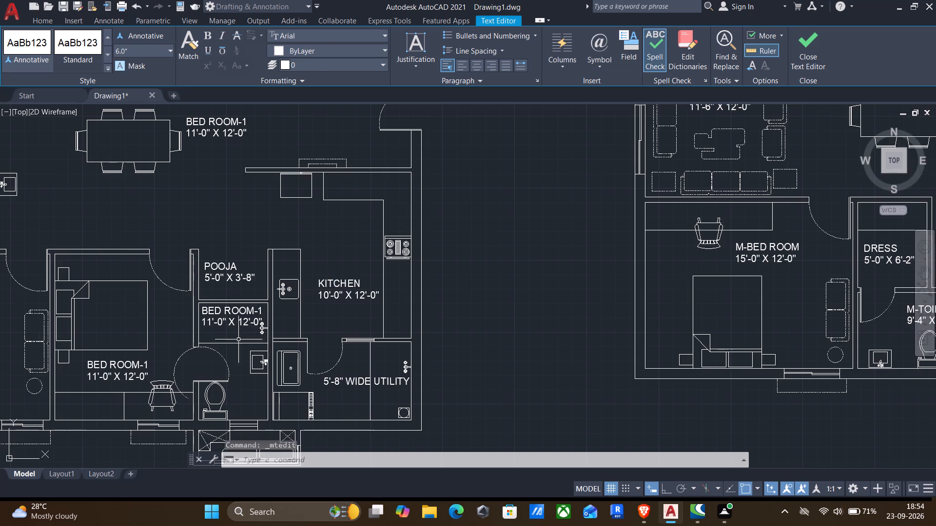
# Change the room name in the label of the toilet directly south of POOJA to TOILET-2.
pyautogui.doubleClick(245, 317)
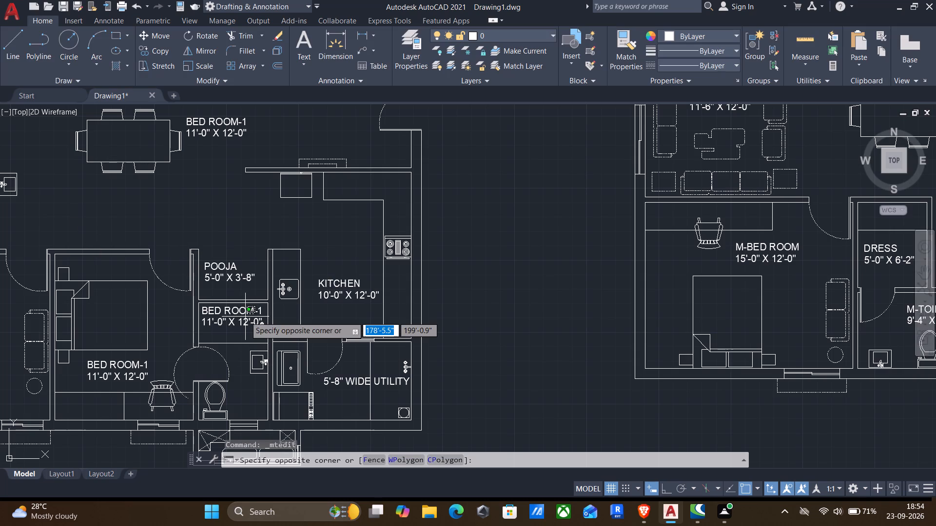
pyautogui.doubleClick(237, 312)
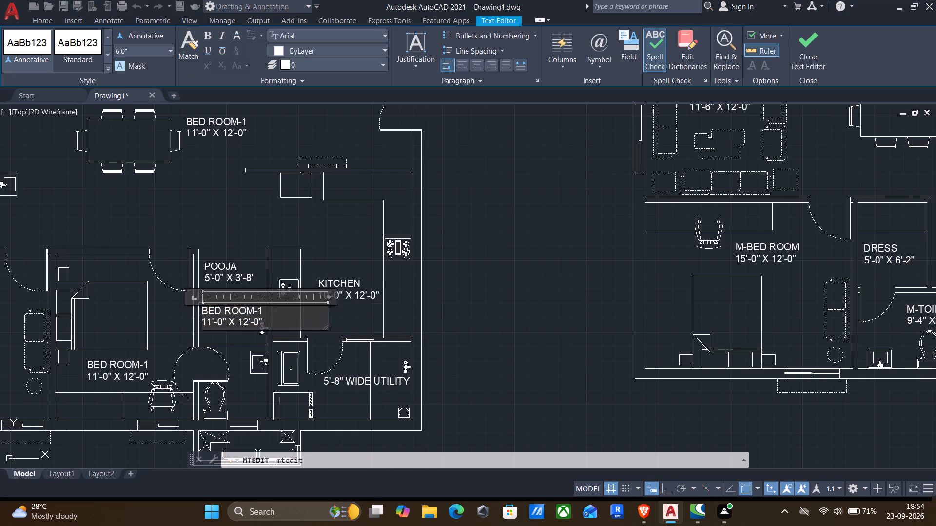
pyautogui.moveTo(262, 309); pyautogui.dragTo(80, 300)
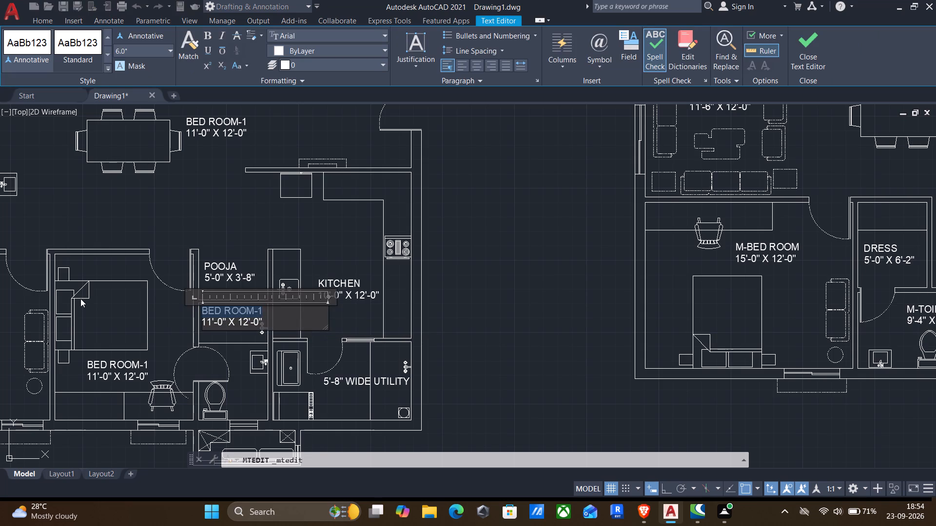
pyautogui.press('t')
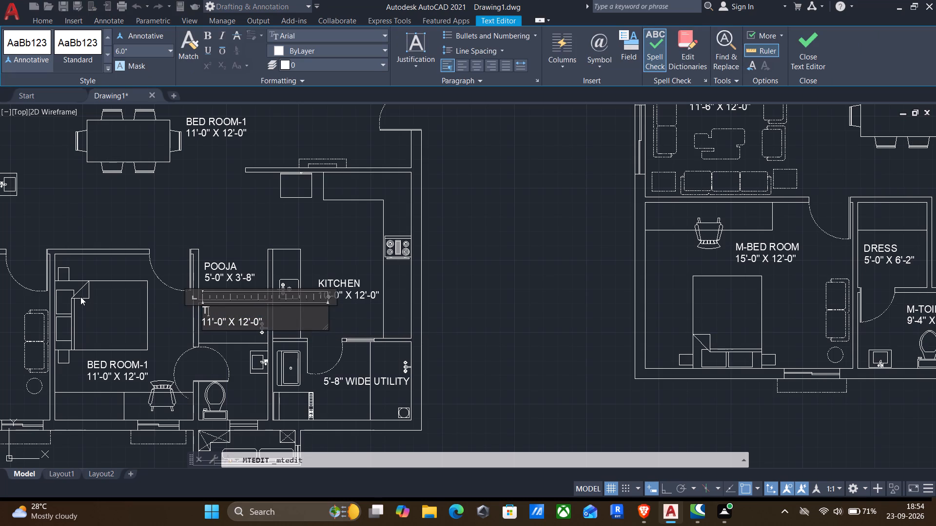
pyautogui.write('OILET-2')
# Change the size in the western unit's TOILET-2 label to 5'-0" X 8'-6" and finish editing it.
pyautogui.press('Down')
pyautogui.press('Right')
pyautogui.press('BackSpace')
pyautogui.press('BackSpace')
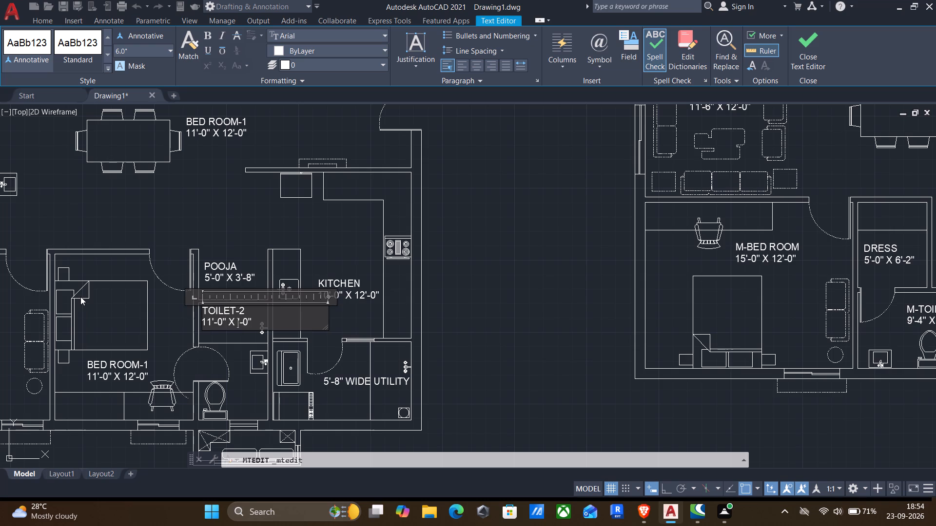
pyautogui.press('8')
pyautogui.press('Right')
pyautogui.press('Right')
pyautogui.press('Right')
pyautogui.press('BackSpace')
pyautogui.press('6')
pyautogui.press('Left')
pyautogui.press('Left')
pyautogui.press('Left')
pyautogui.press('Left')
pyautogui.press('Left')
pyautogui.press('Left')
pyautogui.press('Left')
pyautogui.press('Left')
pyautogui.press('Left')
pyautogui.press('Left')
pyautogui.press('Left')
pyautogui.press('Left')
pyautogui.press('Left')
pyautogui.press('Right')
pyautogui.press('Right')
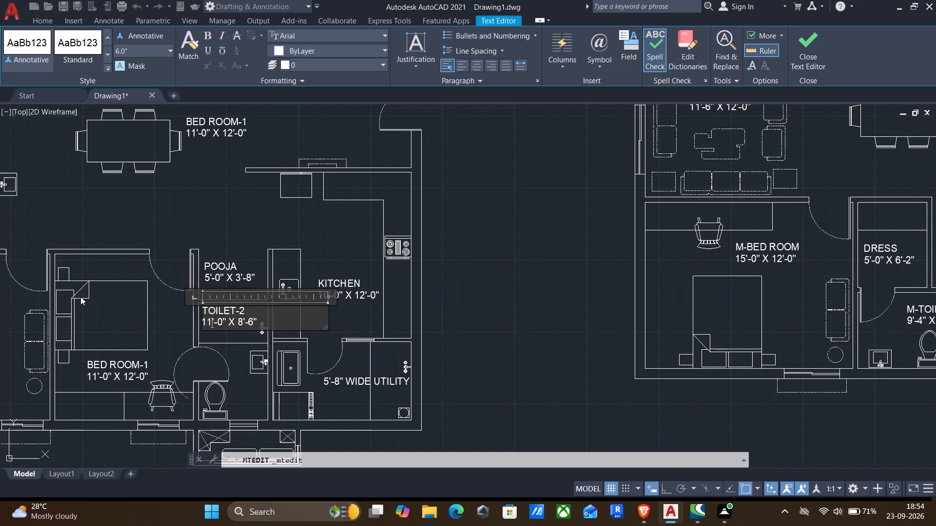
pyautogui.press('BackSpace')
pyautogui.press('BackSpace')
pyautogui.press('5')
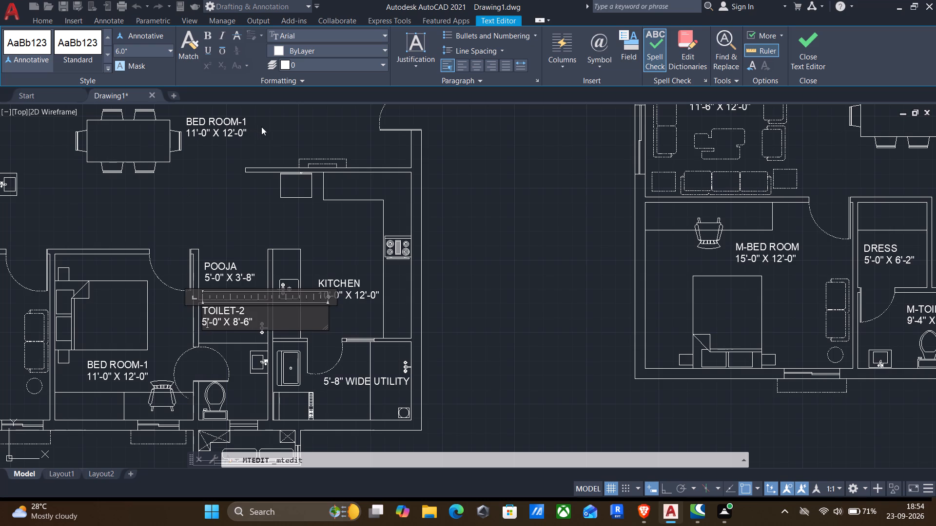
pyautogui.click(225, 198)
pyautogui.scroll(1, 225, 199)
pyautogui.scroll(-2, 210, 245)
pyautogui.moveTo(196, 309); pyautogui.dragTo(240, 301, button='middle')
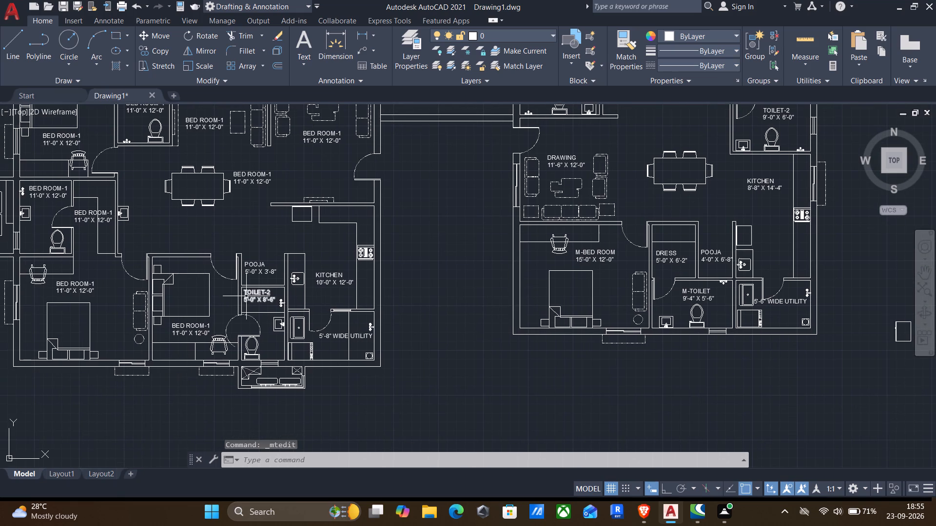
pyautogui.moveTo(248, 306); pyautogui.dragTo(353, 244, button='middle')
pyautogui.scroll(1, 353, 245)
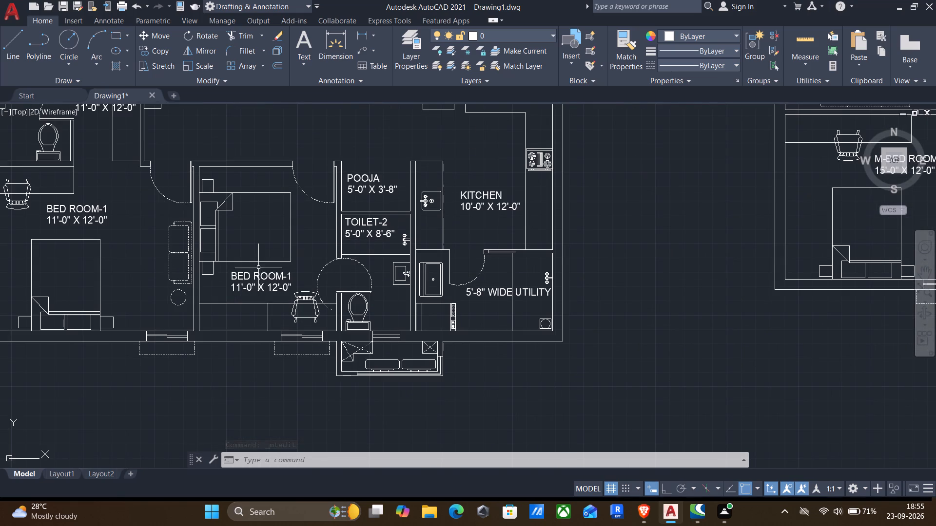
# Change the label of the bedroom directly west of TOILET-2 to BED ROOM-2 with size 10'-0" X 12'-0" and finish editing it.
pyautogui.doubleClick(242, 279)
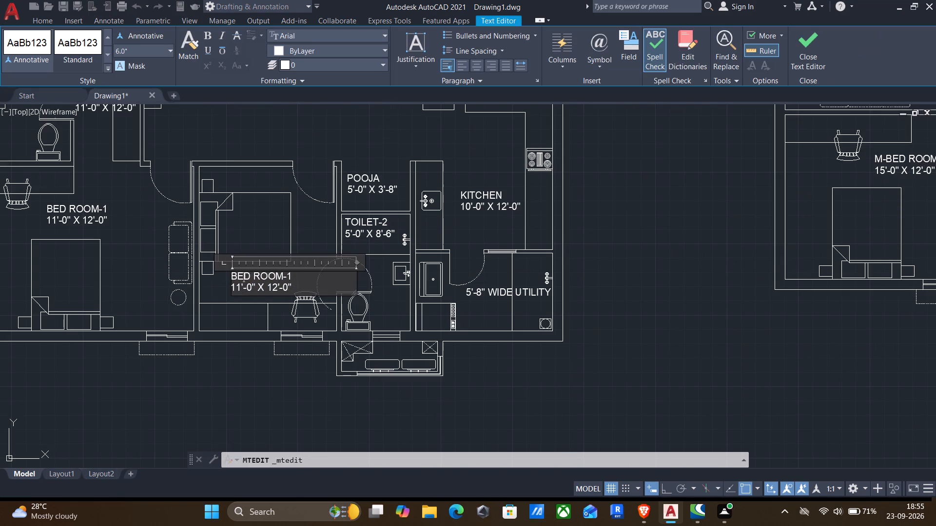
pyautogui.moveTo(294, 276); pyautogui.dragTo(171, 273)
pyautogui.write('BED ROOM-2')
pyautogui.press('Return')
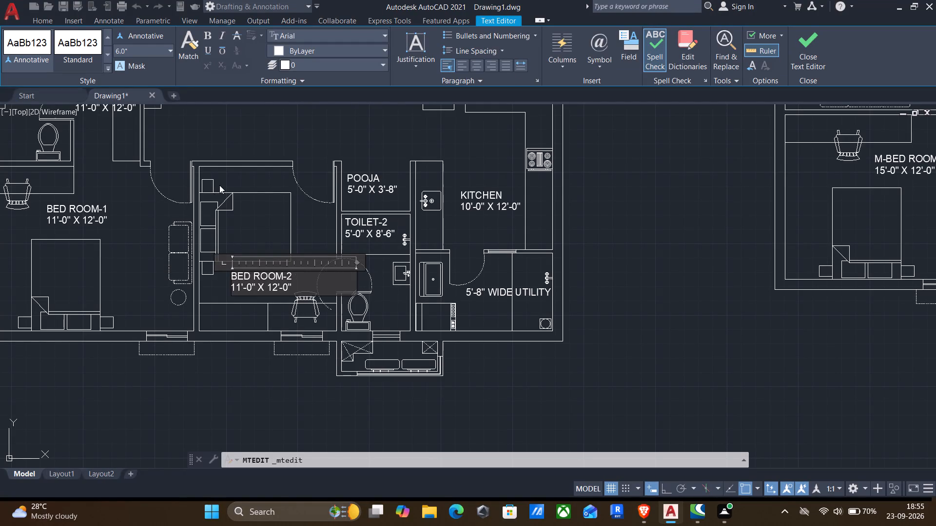
pyautogui.press('Right')
pyautogui.press('Right')
pyautogui.press('BackSpace')
pyautogui.press('0')
pyautogui.press('Right')
pyautogui.press('Right')
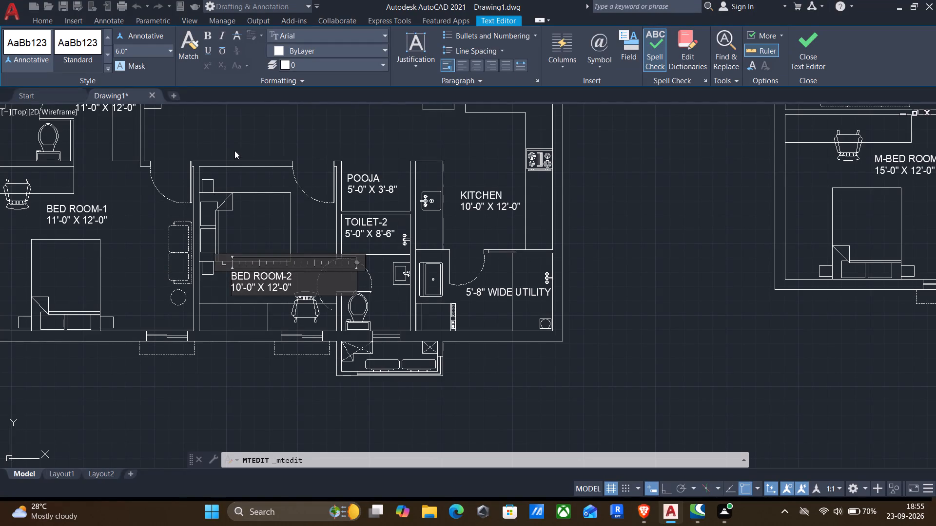
pyautogui.click(238, 141)
# Change the room name in the label of the western unit's southwest corner bedroom to M-BED ROOM.
pyautogui.moveTo(244, 182); pyautogui.dragTo(483, 239, button='middle')
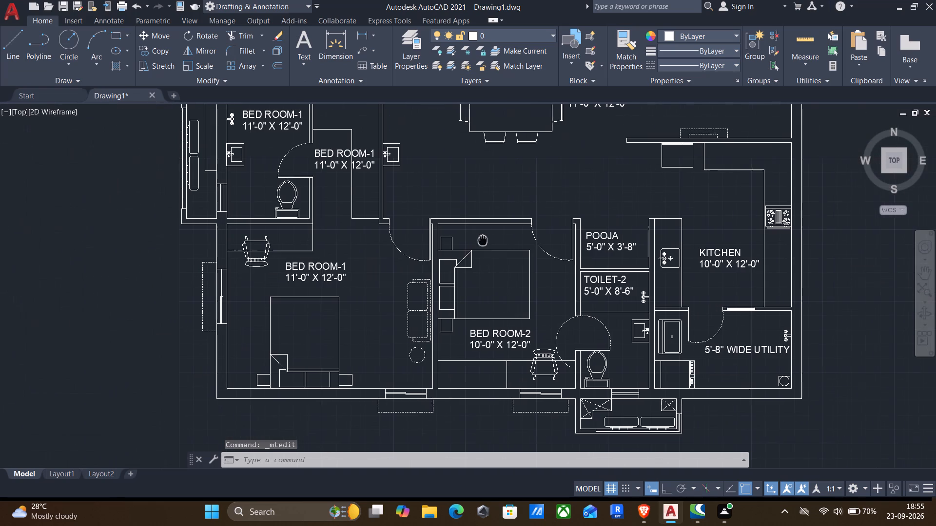
pyautogui.moveTo(483, 239); pyautogui.dragTo(484, 239, button='middle')
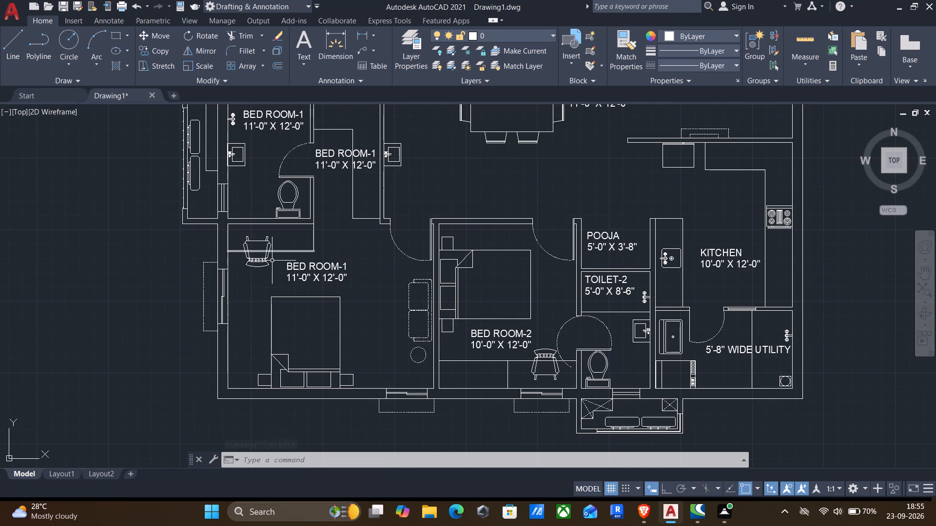
pyautogui.doubleClick(311, 269)
pyautogui.moveTo(372, 267); pyautogui.dragTo(335, 273)
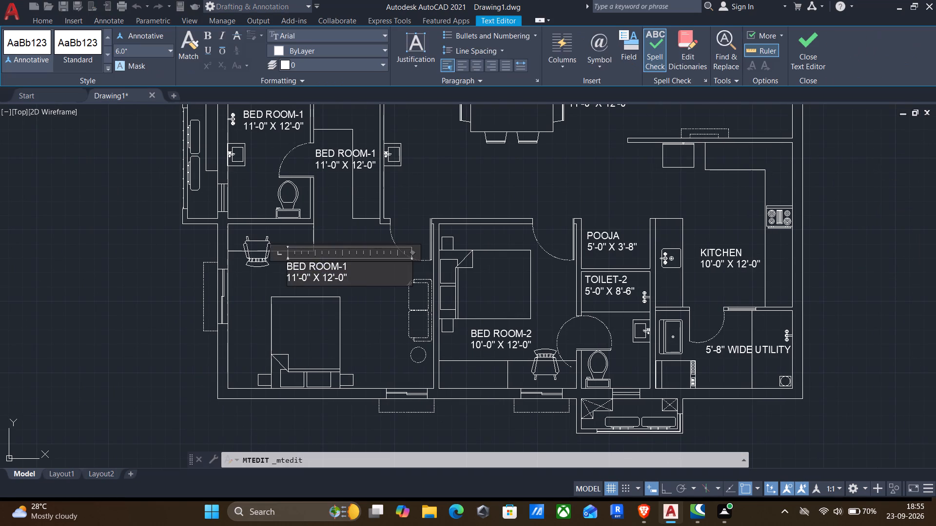
pyautogui.moveTo(335, 273); pyautogui.dragTo(180, 247)
pyautogui.write('M-BED ROOM')
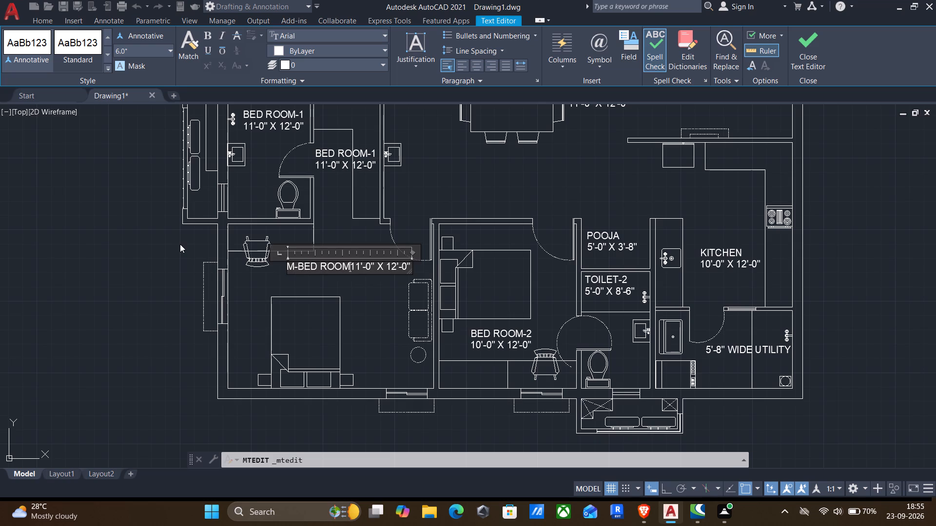
pyautogui.press('Return')
# Change the size in the western unit's M-BED ROOM label to 15'-0" X 12'-0" and finish editing it.
pyautogui.press('Right')
pyautogui.press('Right')
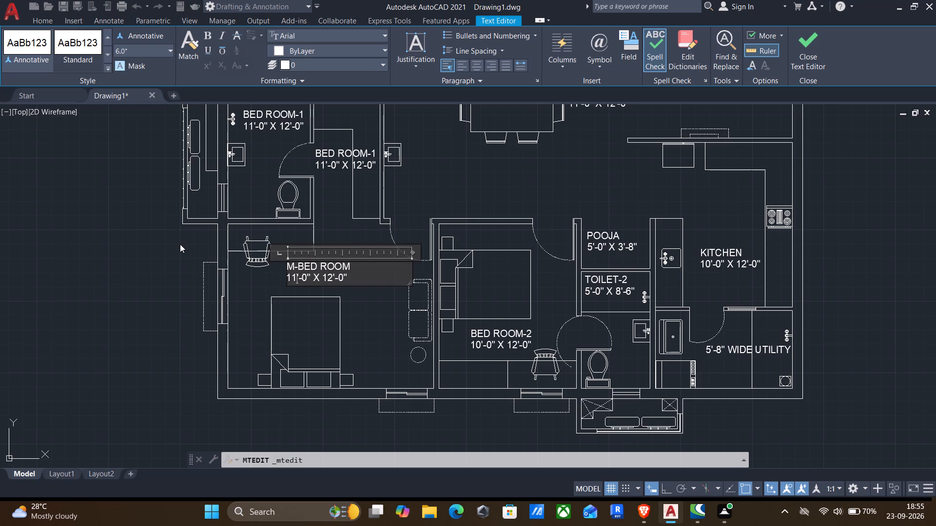
pyautogui.press('BackSpace')
pyautogui.press('5')
pyautogui.press('Right')
pyautogui.press('Right')
pyautogui.press('Right')
pyautogui.press('Right')
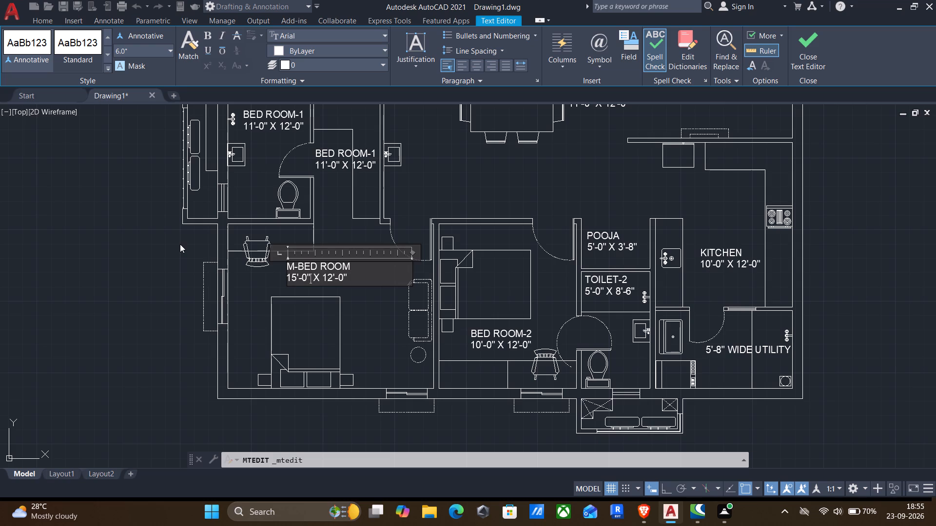
pyautogui.click(180, 245)
# Change the room name in the label of the toilet directly north of M-BED ROOM to M-TOILET.
pyautogui.moveTo(266, 196); pyautogui.dragTo(267, 202, button='middle')
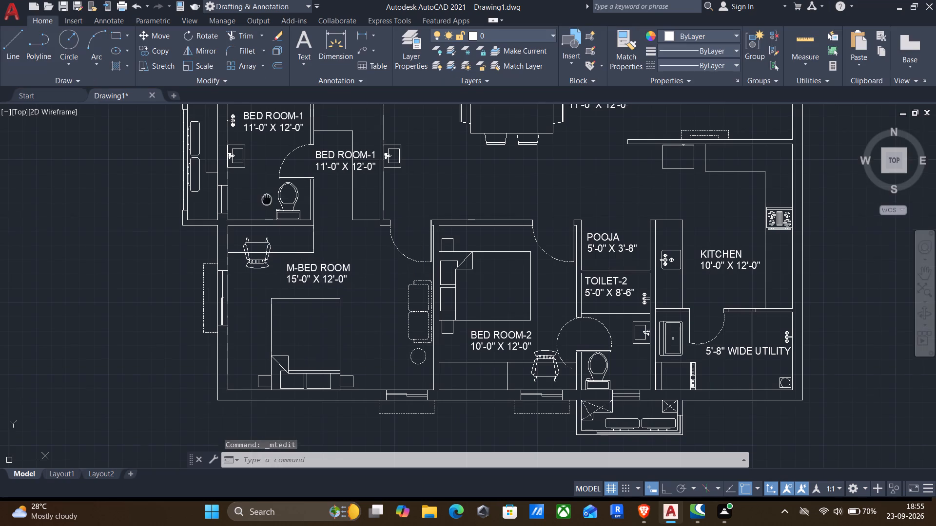
pyautogui.moveTo(267, 202); pyautogui.dragTo(319, 328, button='middle')
pyautogui.doubleClick(329, 246)
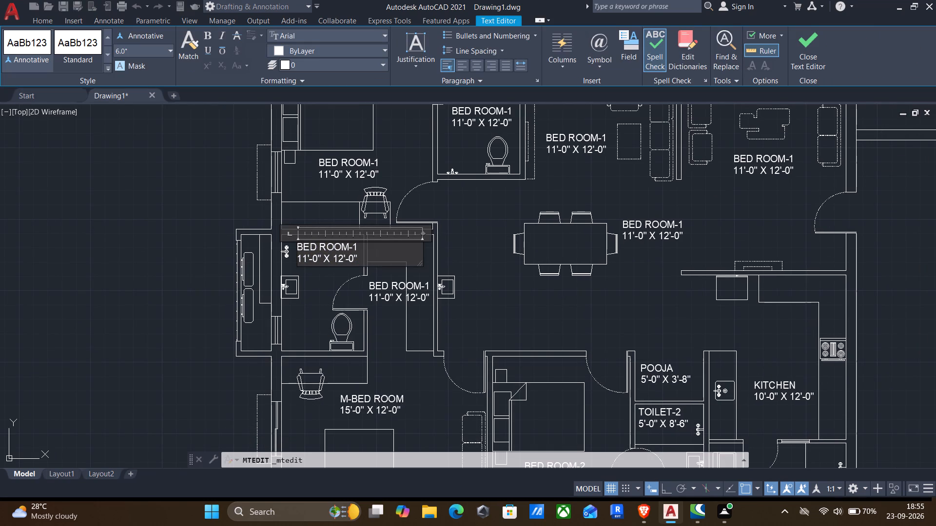
pyautogui.moveTo(360, 248); pyautogui.dragTo(172, 222)
pyautogui.press('m')
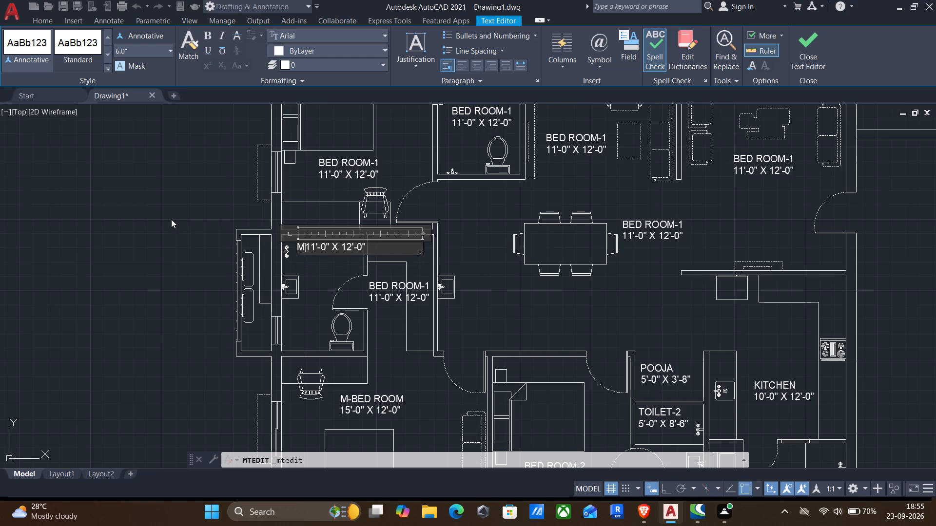
pyautogui.press('space')
pyautogui.press('BackSpace')
pyautogui.write('-TOILET')
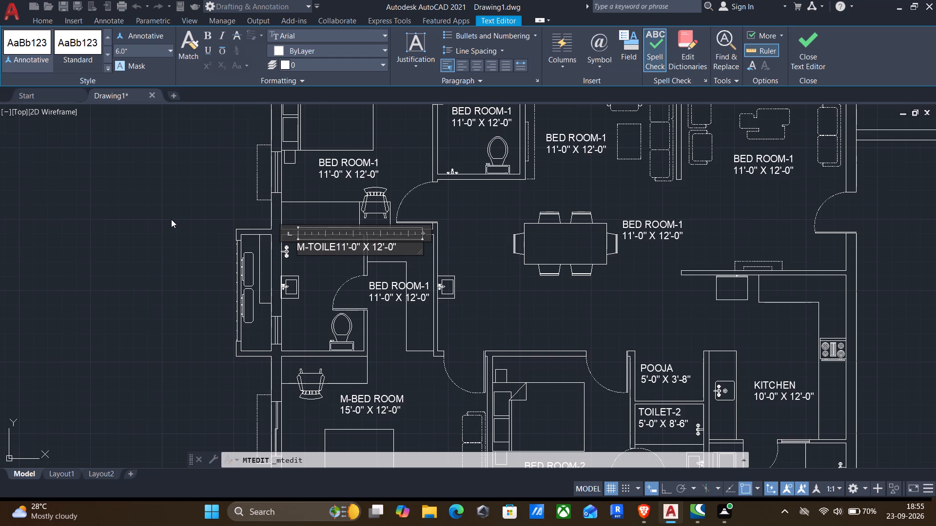
pyautogui.press('Return')
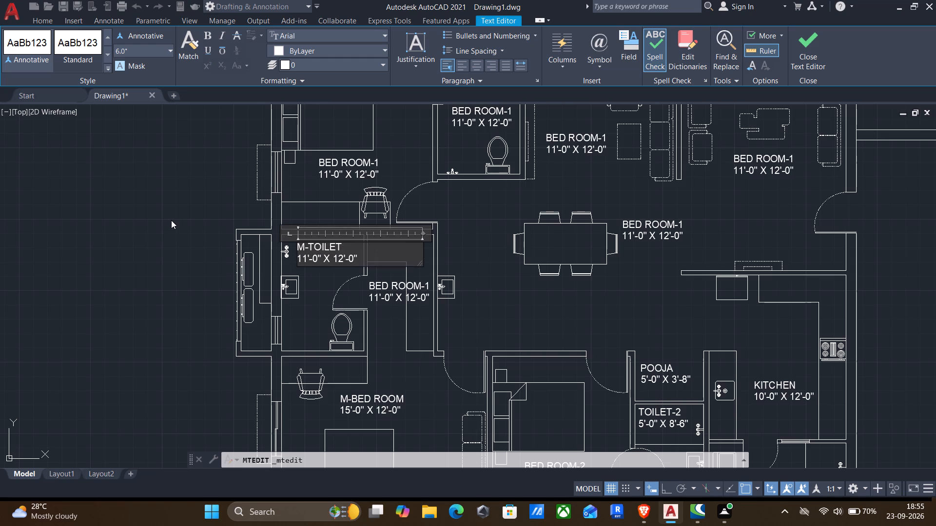
# Change the size in the western unit's M-TOILET label to 6'-0" X 8'-6" and finish editing it.
pyautogui.press('Right')
pyautogui.press('Right')
pyautogui.press('BackSpace')
pyautogui.press('BackSpace')
pyautogui.press('6')
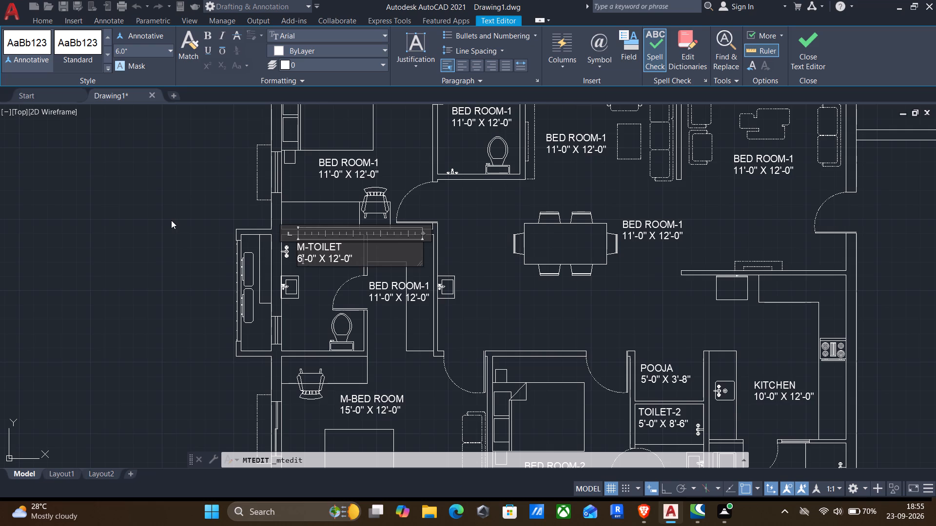
pyautogui.press('Right')
pyautogui.press('Right')
pyautogui.press('Right')
pyautogui.press('Right')
pyautogui.press('Right')
pyautogui.press('Right')
pyautogui.press('Right')
pyautogui.press('Right')
pyautogui.press('Right')
pyautogui.press('BackSpace')
pyautogui.press('BackSpace')
pyautogui.press('8')
pyautogui.press('Right')
pyautogui.press('Right')
pyautogui.press('Right')
pyautogui.press('BackSpace')
pyautogui.press('6')
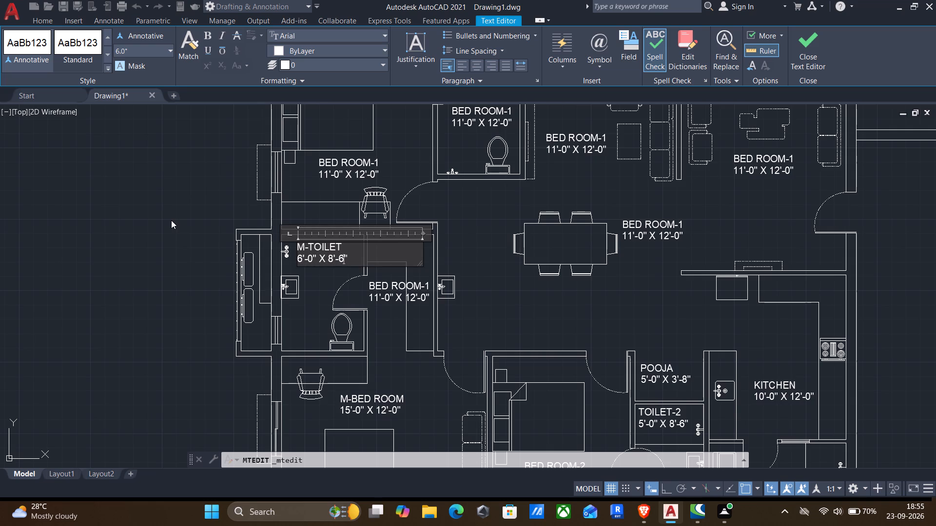
pyautogui.click(171, 220)
# Change the room name in the label of the small room directly east of M-TOILET to DRESS.
pyautogui.doubleClick(406, 294)
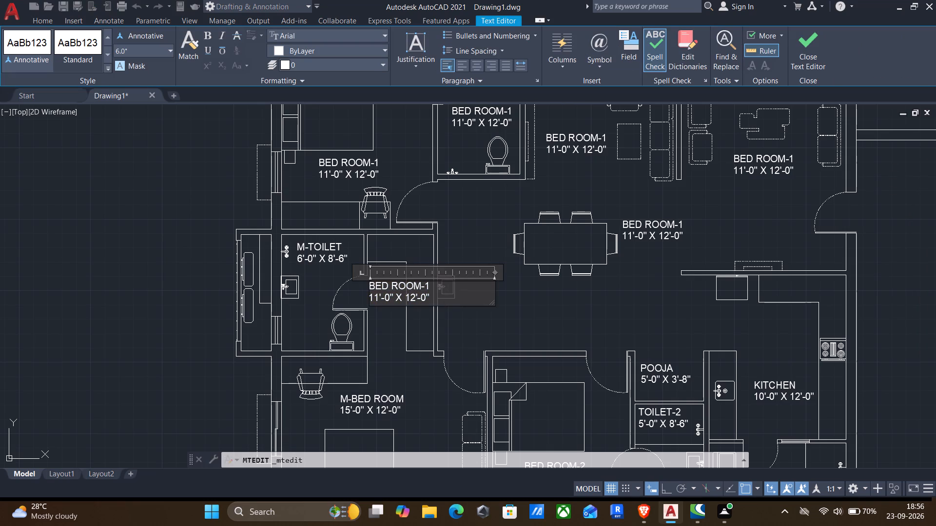
pyautogui.moveTo(431, 289); pyautogui.dragTo(284, 274)
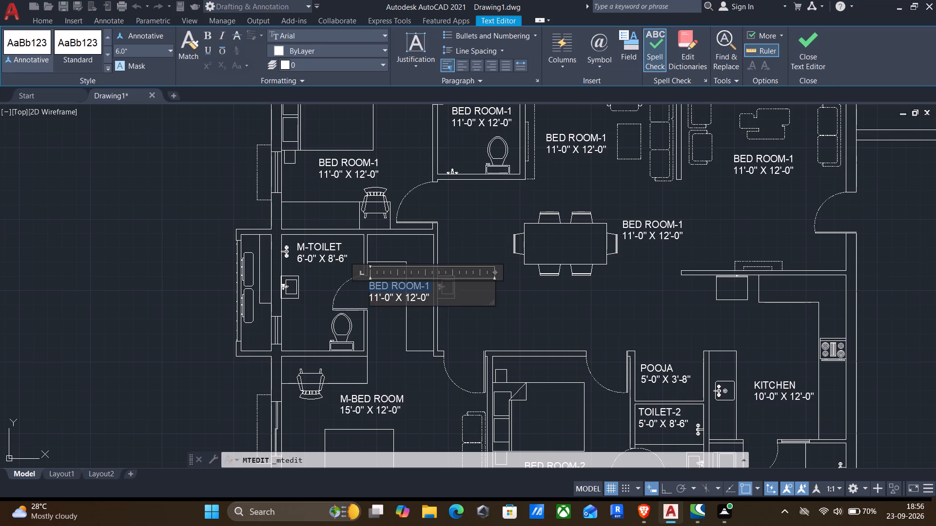
pyautogui.moveTo(284, 274); pyautogui.dragTo(283, 274)
pyautogui.write('DRESS')
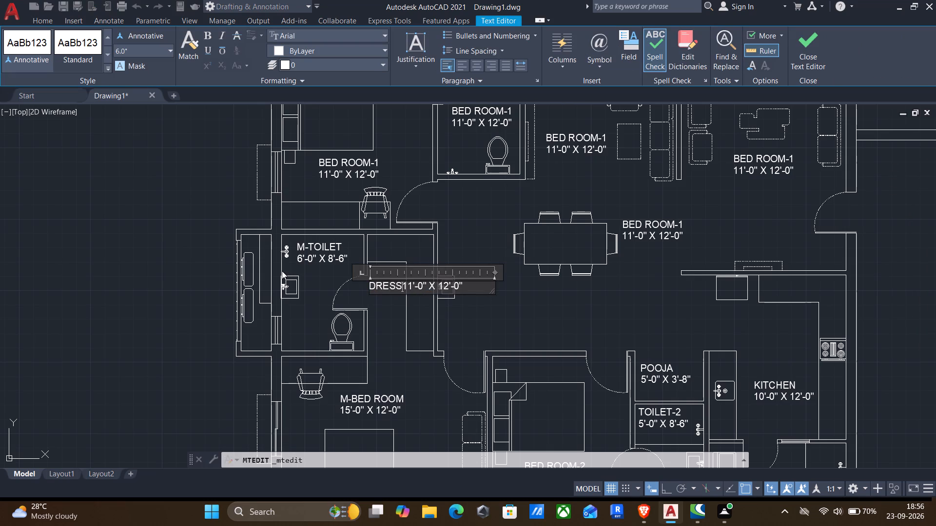
pyautogui.press('Return')
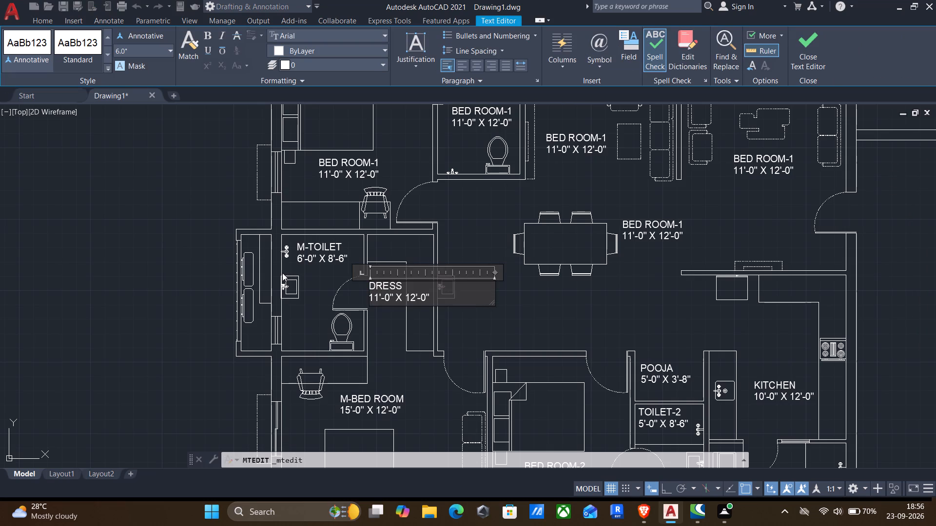
# Change the size in the western unit's DRESS label to 5'-0" X 8'-6" and finish editing it.
pyautogui.scroll(1, 349, 300)
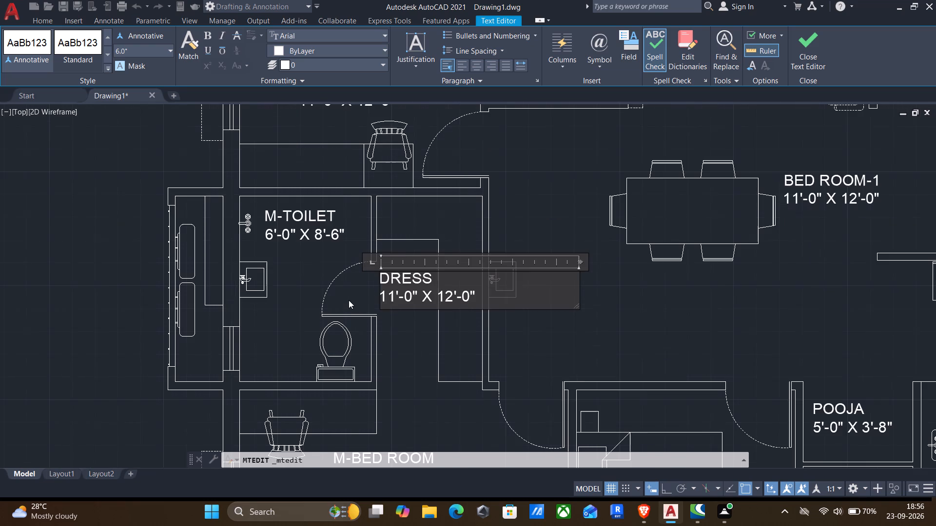
pyautogui.press('Right')
pyautogui.press('Right')
pyautogui.press('BackSpace')
pyautogui.press('BackSpace')
pyautogui.press('5')
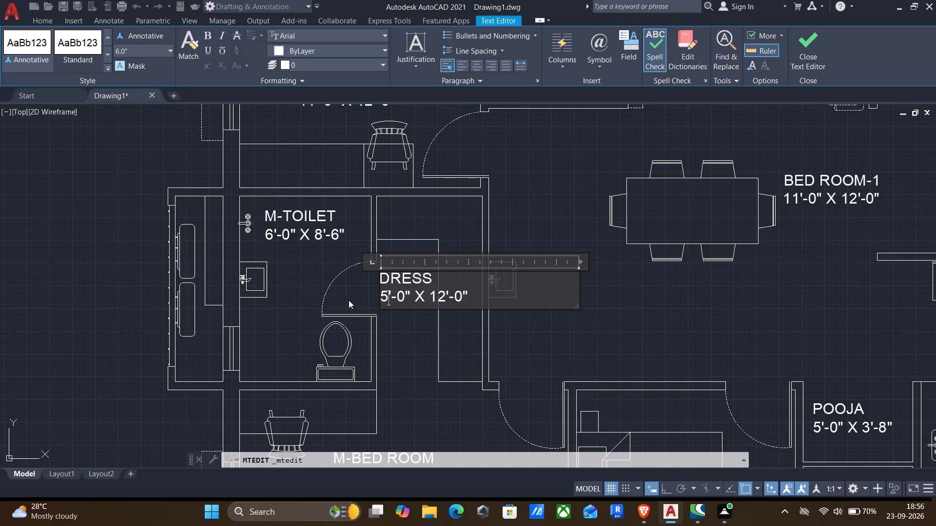
pyautogui.click(444, 301)
pyautogui.press('BackSpace')
pyautogui.press('BackSpace')
pyautogui.press('8')
pyautogui.click(463, 300)
pyautogui.press('Left')
pyautogui.press('BackSpace')
pyautogui.press('6')
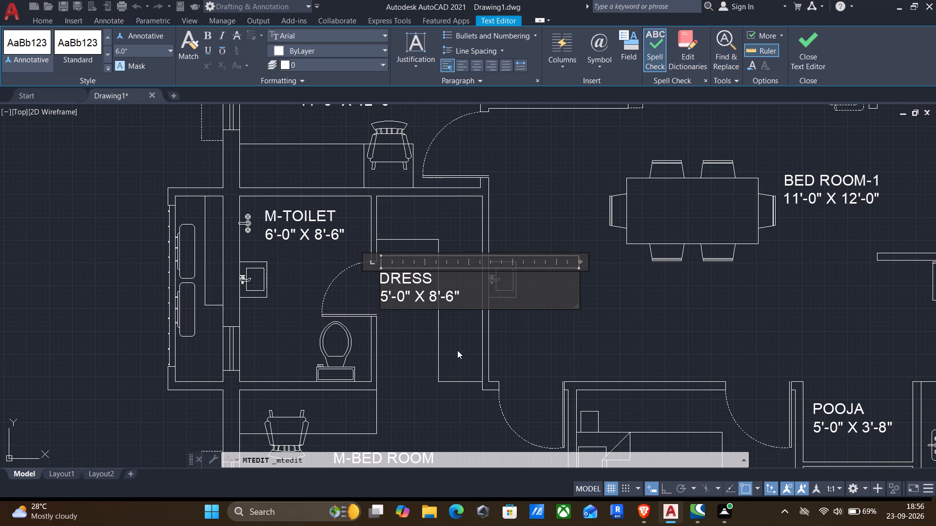
pyautogui.click(457, 351)
# Change the room name in the label beside the western unit's six-seat dining table to DINING.
pyautogui.scroll(-1, 478, 327)
pyautogui.moveTo(556, 321); pyautogui.dragTo(371, 223, button='middle')
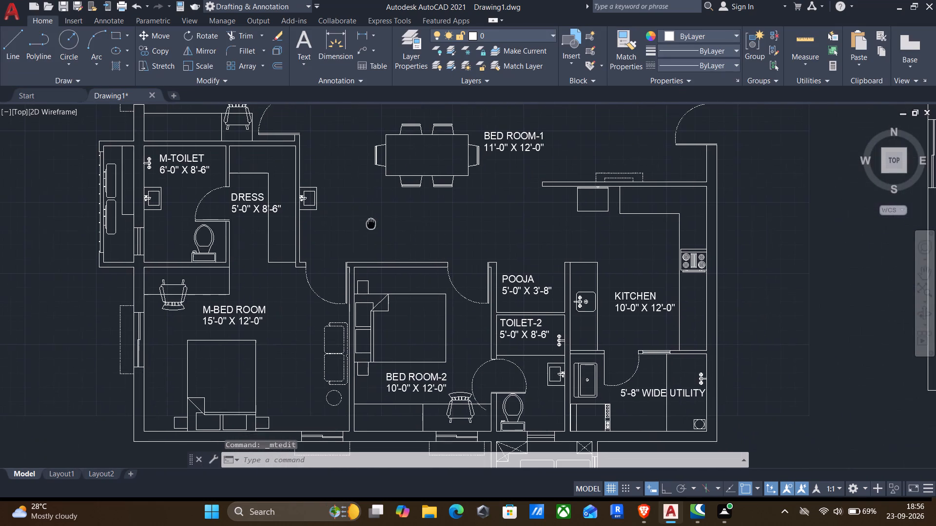
pyautogui.moveTo(371, 223); pyautogui.dragTo(370, 223, button='middle')
pyautogui.moveTo(376, 242); pyautogui.dragTo(425, 334, button='middle')
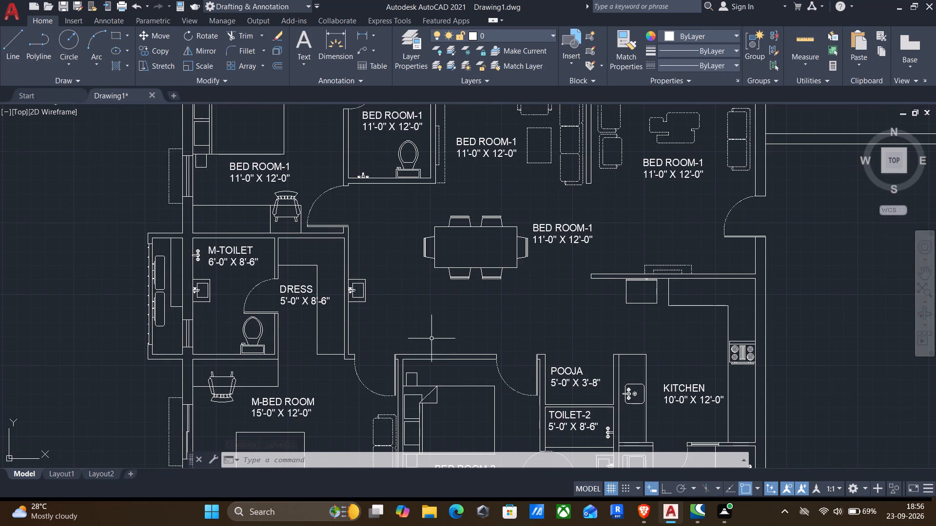
pyautogui.doubleClick(557, 232)
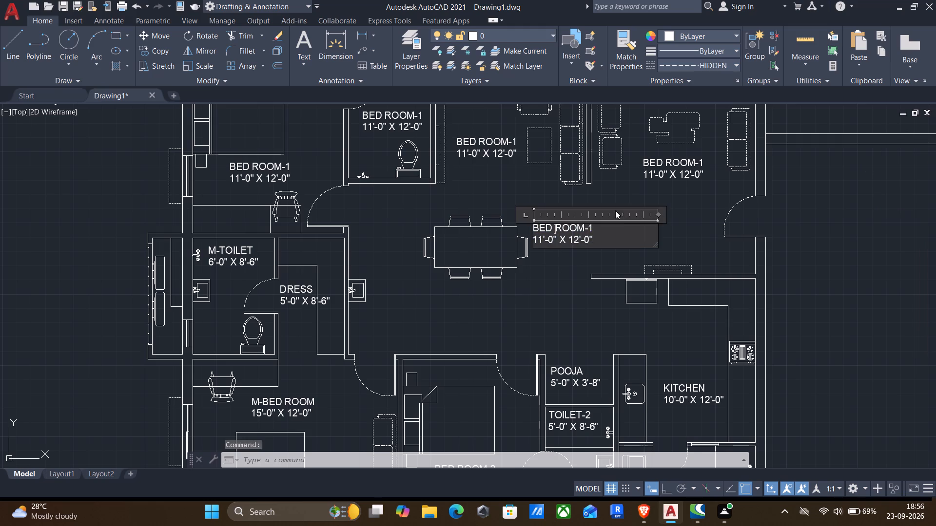
pyautogui.moveTo(604, 231); pyautogui.dragTo(492, 232)
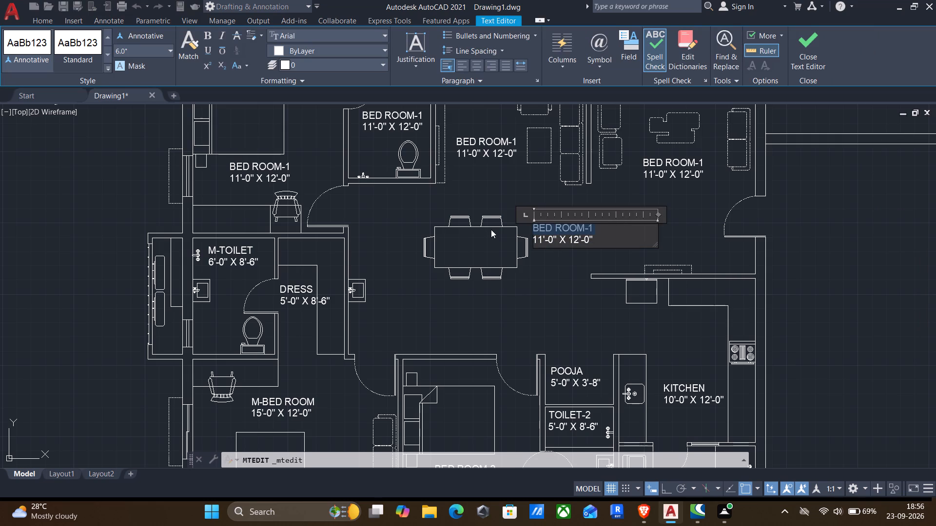
pyautogui.write('DI')
pyautogui.write('NING')
pyautogui.press('Return')
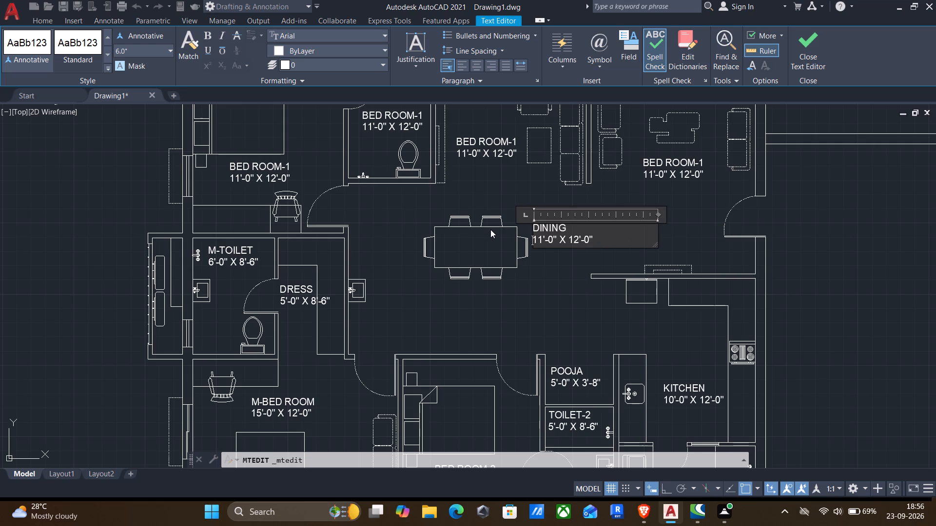
# Change the size in the western unit's DINING label to 17'-6" X 12'-6" and finish editing it.
pyautogui.press('Right')
pyautogui.press('Right')
pyautogui.press('BackSpace')
pyautogui.press('7')
pyautogui.press('Right')
pyautogui.press('Right')
pyautogui.press('Right')
pyautogui.press('BackSpace')
pyautogui.press('5')
pyautogui.press('BackSpace')
pyautogui.press('6')
pyautogui.press('Right')
pyautogui.press('Right')
pyautogui.press('Right')
pyautogui.press('Right')
pyautogui.press('Right')
pyautogui.press('Right')
pyautogui.press('Right')
pyautogui.press('Right')
pyautogui.press('Right')
pyautogui.press('BackSpace')
pyautogui.press('6')
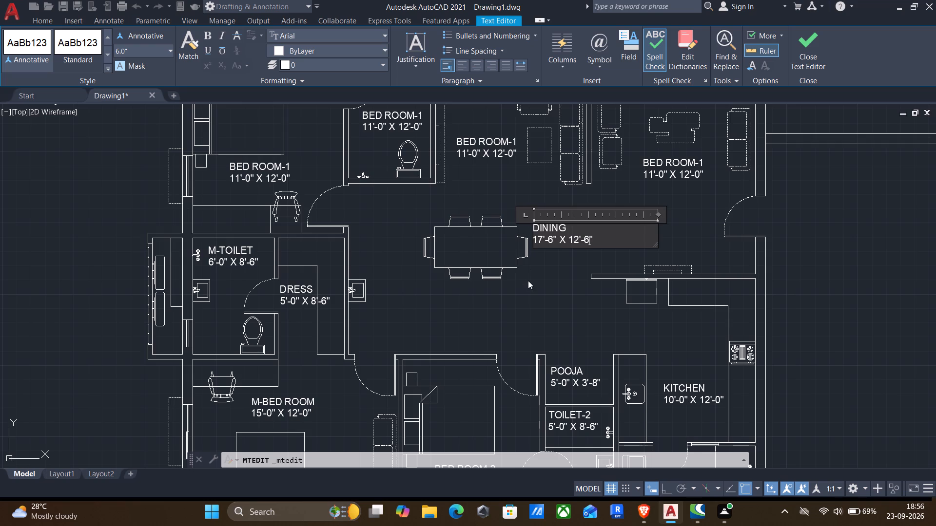
pyautogui.click(528, 281)
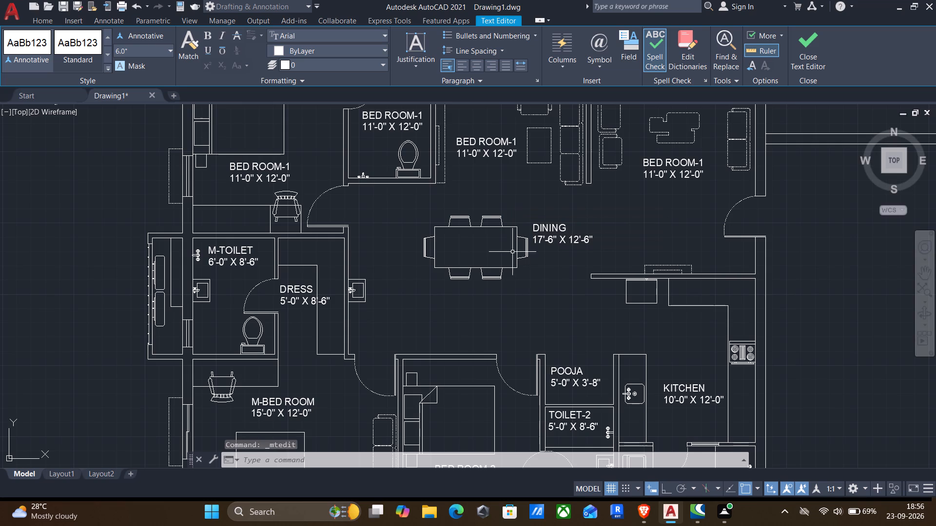
# Change the room name in the label of the western unit's sofa area directly south of the balcony to LIVING.
pyautogui.doubleClick(505, 139)
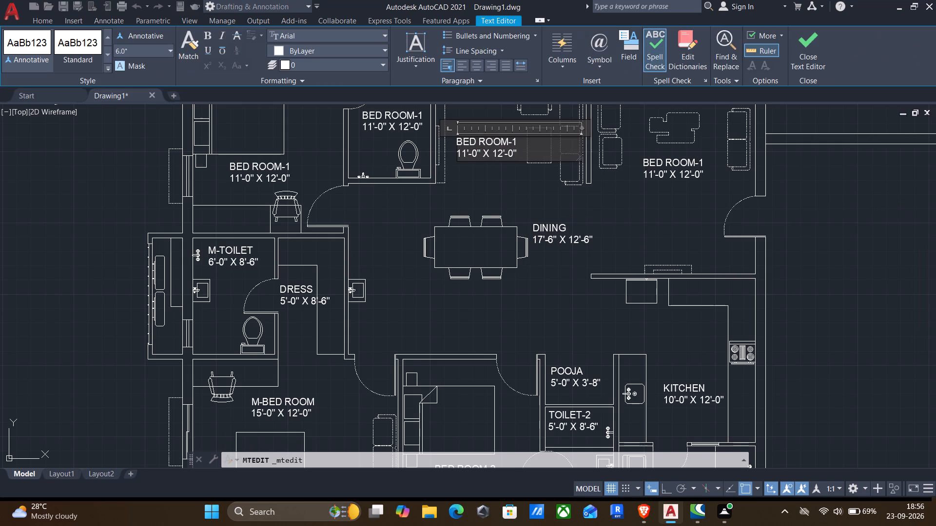
pyautogui.moveTo(519, 139); pyautogui.dragTo(448, 139)
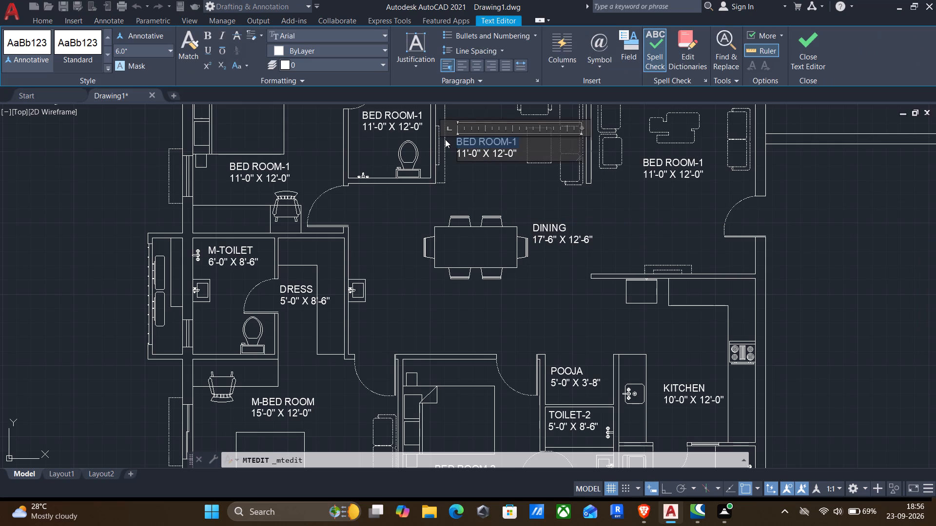
pyautogui.write('LIVING')
pyautogui.press('Return')
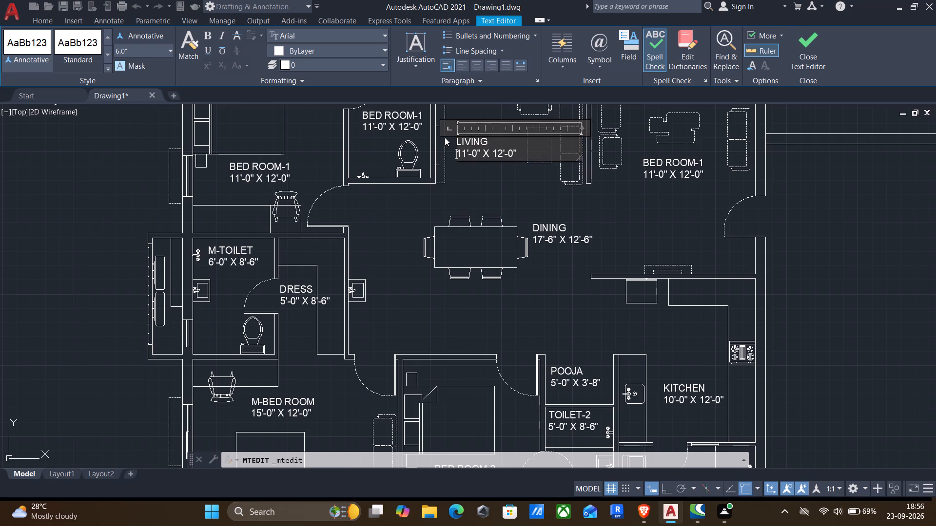
# Change the size in the western unit's LIVING label to 11'-0" X 7'-0" and finish editing it.
pyautogui.press('Right')
pyautogui.press('Right')
pyautogui.press('Right')
pyautogui.press('Right')
pyautogui.press('Right')
pyautogui.press('Right')
pyautogui.press('Right')
pyautogui.press('Right')
pyautogui.press('Right')
pyautogui.press('Right')
pyautogui.press('Right')
pyautogui.press('BackSpace')
pyautogui.press('BackSpace')
pyautogui.press('7')
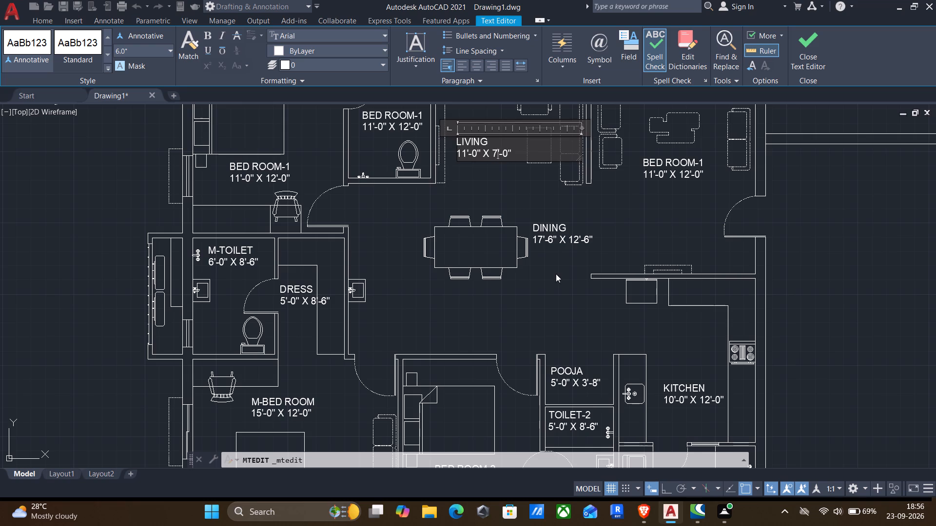
pyautogui.click(556, 274)
# Change the room name in the label of the western unit's north-east seating room, east of LIVING, to DRAWING.
pyautogui.doubleClick(655, 160)
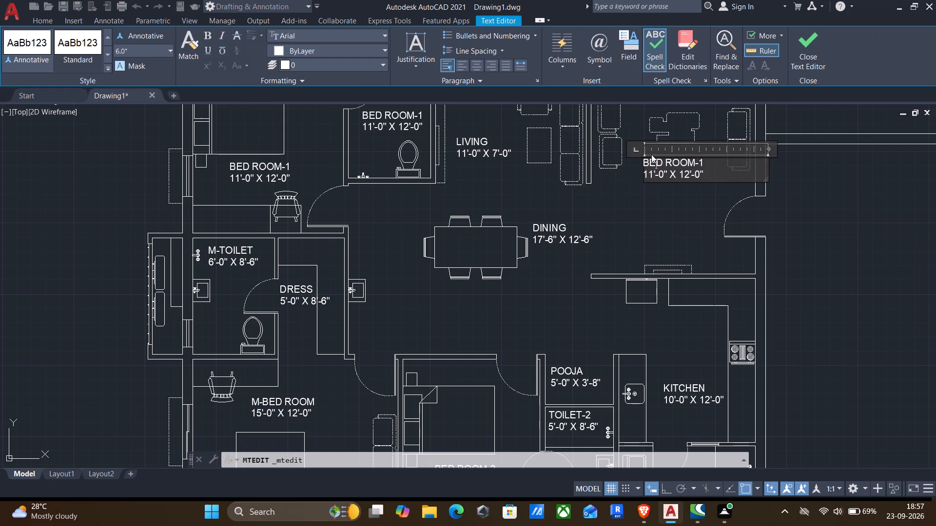
pyautogui.moveTo(709, 163); pyautogui.dragTo(529, 150)
pyautogui.write('DRAWING')
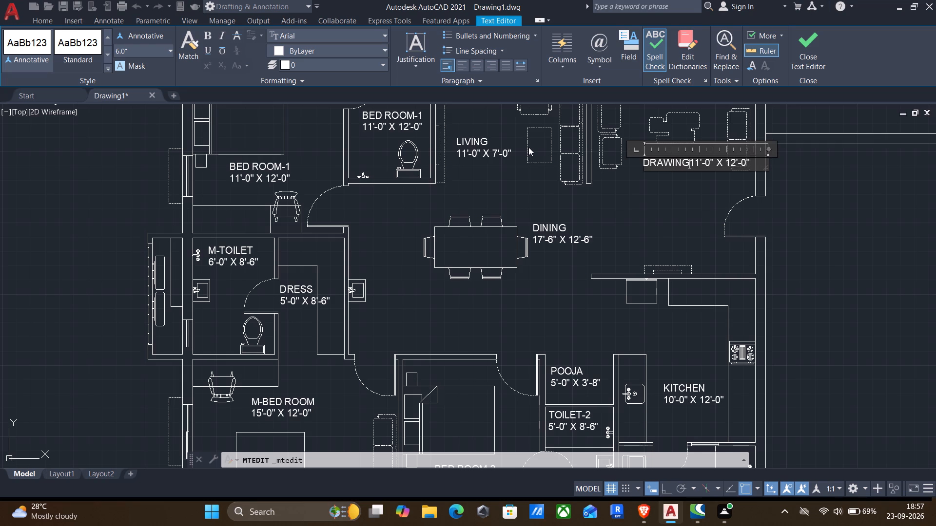
pyautogui.press('Return')
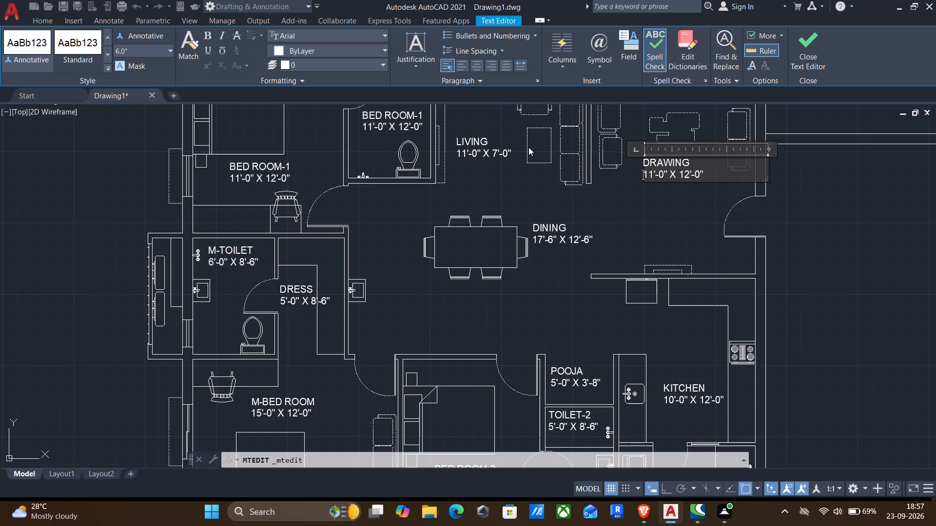
# Change the size in the western unit's DRAWING label to 12'-0" X 15'-0" and finish editing it.
pyautogui.press('Right')
pyautogui.press('Right')
pyautogui.press('BackSpace')
pyautogui.press('2')
pyautogui.click(688, 174)
pyautogui.press('BackSpace')
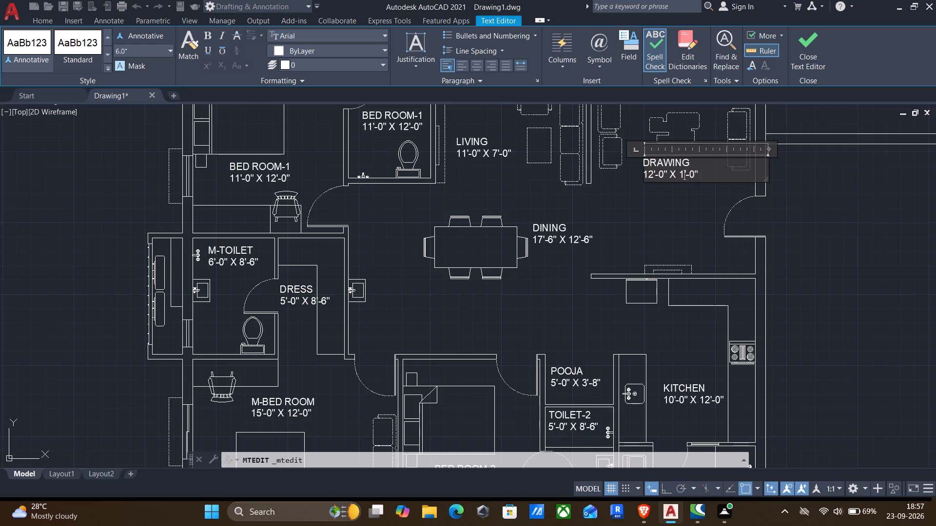
pyautogui.press('5')
pyautogui.click(682, 212)
# Change the room name in the label of the western unit's toilet between the north-west bedroom and LIVING to TOILET-1.
pyautogui.moveTo(553, 217); pyautogui.dragTo(598, 210, button='middle')
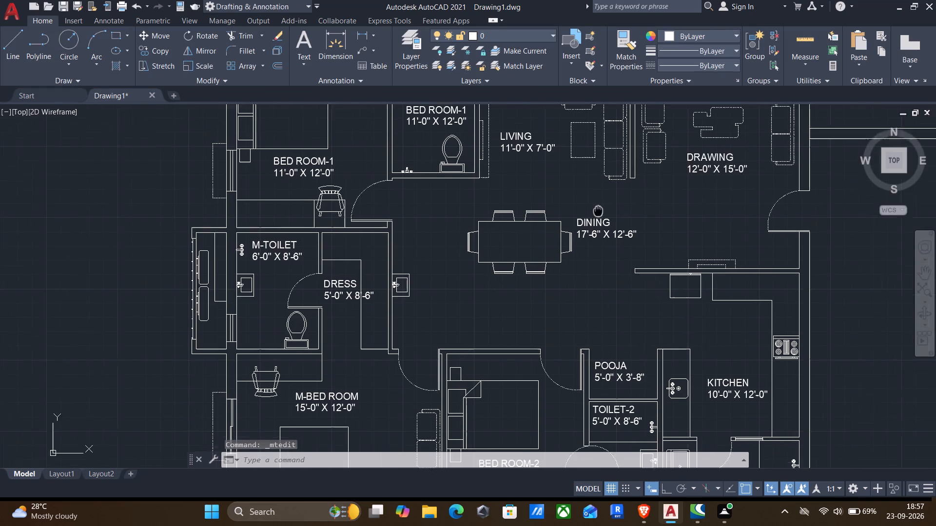
pyautogui.moveTo(598, 210); pyautogui.dragTo(712, 283, button='middle')
pyautogui.moveTo(734, 231); pyautogui.dragTo(758, 279, button='middle')
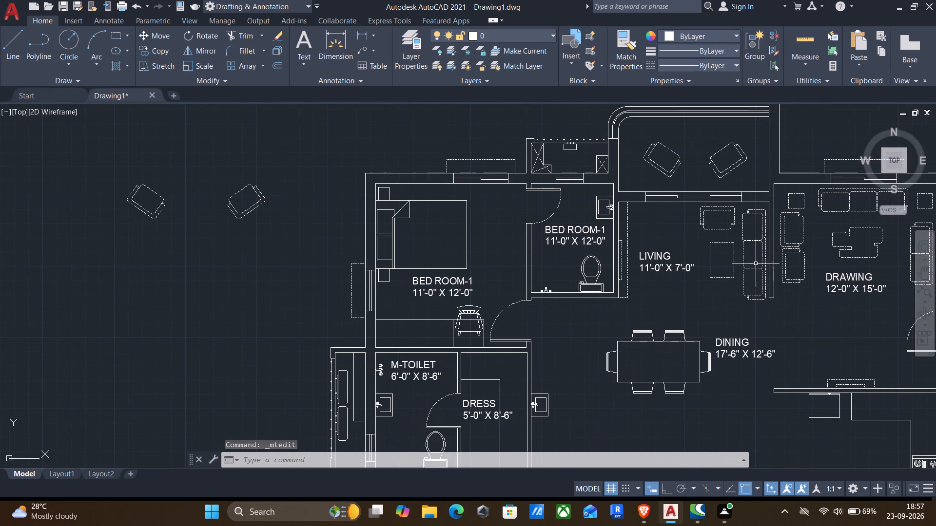
pyautogui.click(575, 230)
pyautogui.click(577, 228)
pyautogui.click(577, 228)
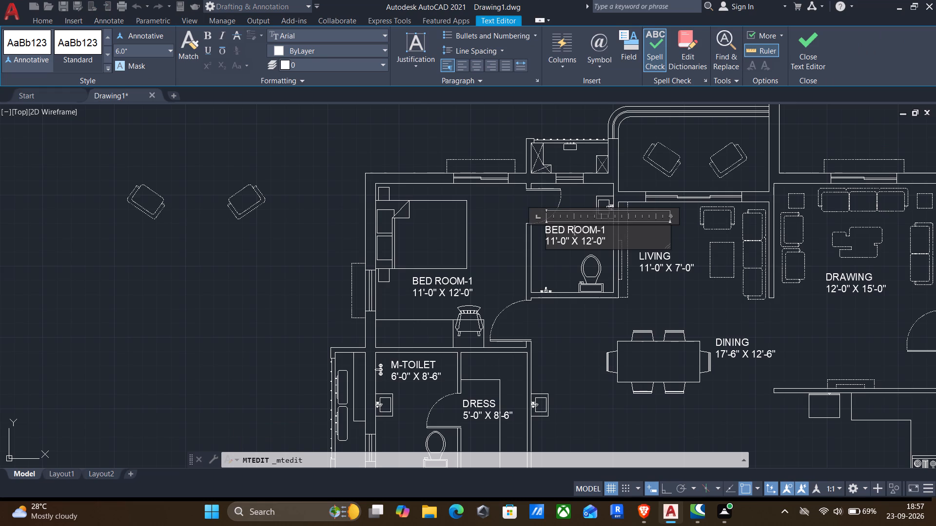
pyautogui.moveTo(610, 227); pyautogui.dragTo(492, 223)
pyautogui.write('TOILET')
pyautogui.press('Return')
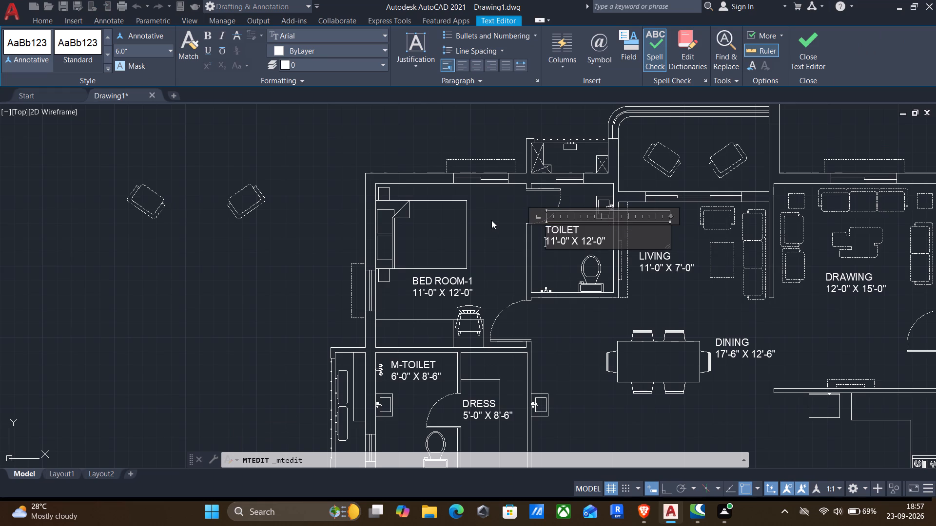
pyautogui.press('BackSpace')
pyautogui.press('-')
pyautogui.press('1')
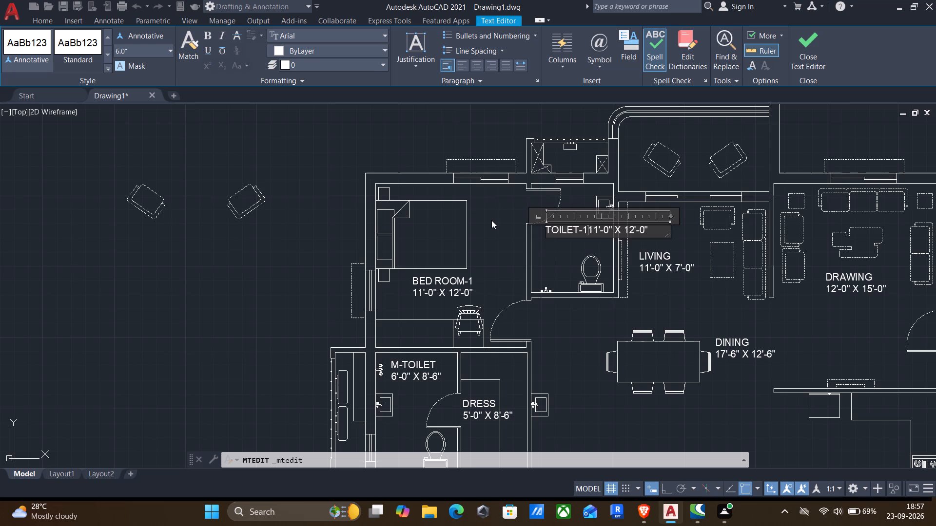
pyautogui.press('Return')
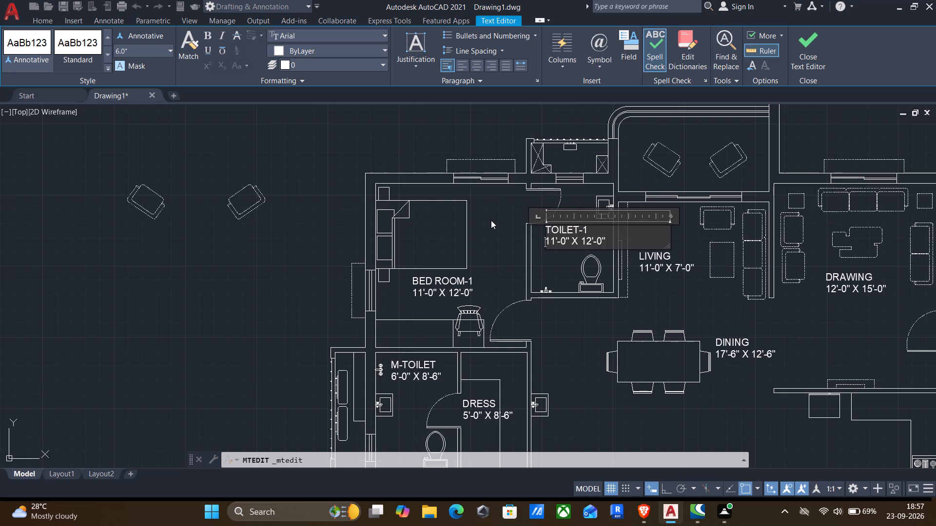
# Change the size in the western unit's TOILET-1 label to 6'-0" X 8'-0" and finish editing it.
pyautogui.press('Right')
pyautogui.press('Right')
pyautogui.press('BackSpace')
pyautogui.press('BackSpace')
pyautogui.press('6')
pyautogui.press('Right')
pyautogui.press('Right')
pyautogui.press('Right')
pyautogui.press('Right')
pyautogui.press('Right')
pyautogui.press('Right')
pyautogui.press('Right')
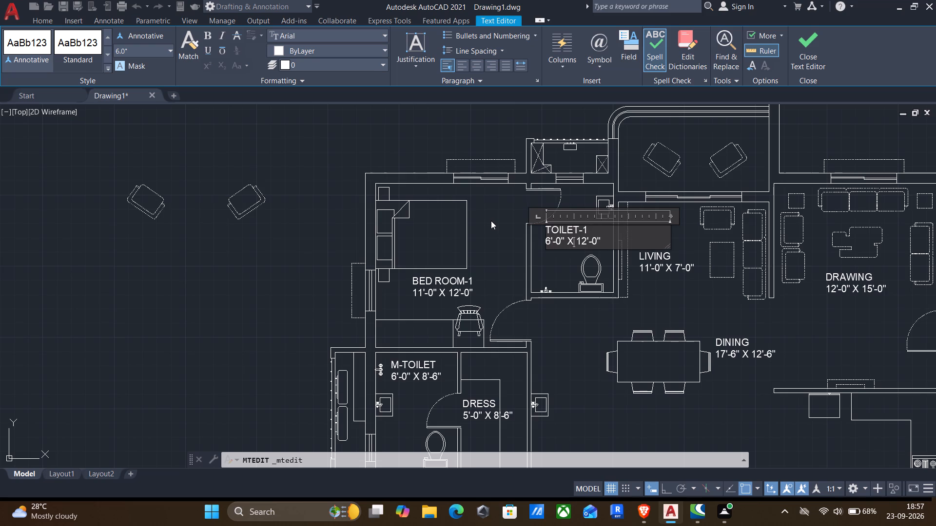
pyautogui.press('Right')
pyautogui.press('Right')
pyautogui.press('BackSpace')
pyautogui.press('BackSpace')
pyautogui.press('8')
pyautogui.click(351, 132)
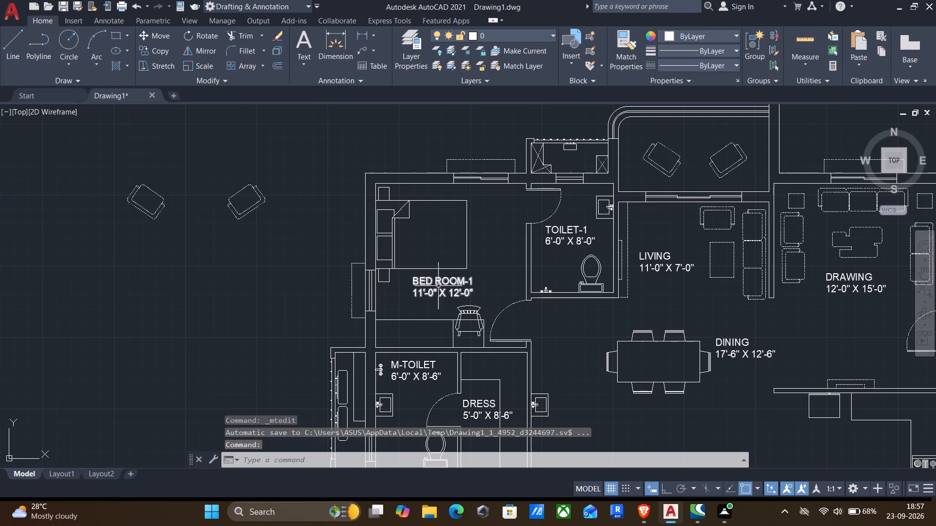
# Open the western unit's BED ROOM-1 label for editing and close it.
pyautogui.doubleClick(434, 283)
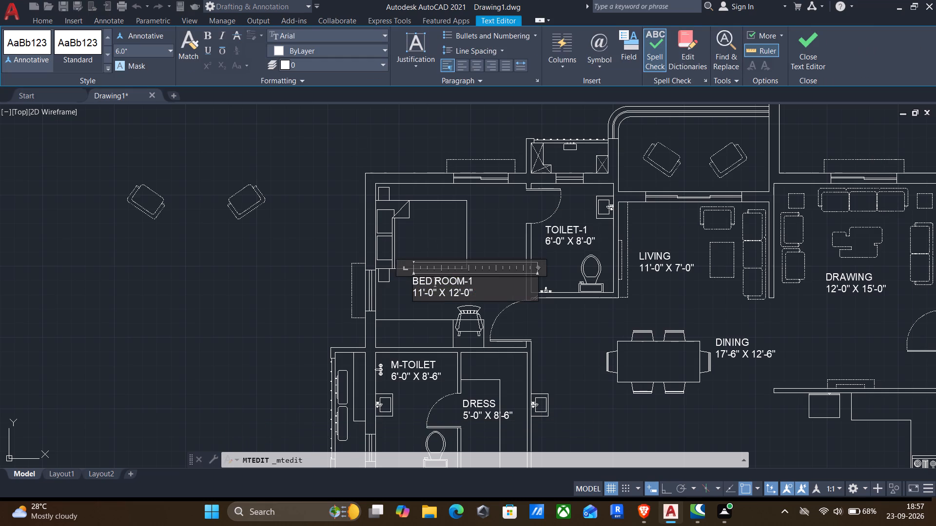
pyautogui.click(289, 245)
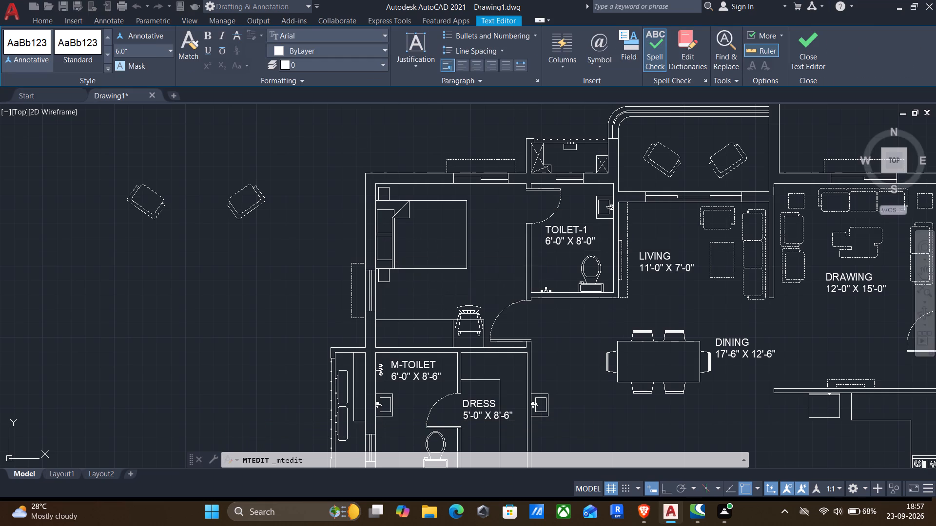
# Copy the eastern unit's 5'-6" WIDE BALCONY label into the western unit's balcony, above the two chairs.
pyautogui.scroll(-1, 289, 246)
pyautogui.moveTo(291, 256); pyautogui.dragTo(258, 248, button='middle')
pyautogui.scroll(-1, 428, 272)
pyautogui.moveTo(428, 272); pyautogui.dragTo(258, 283, button='middle')
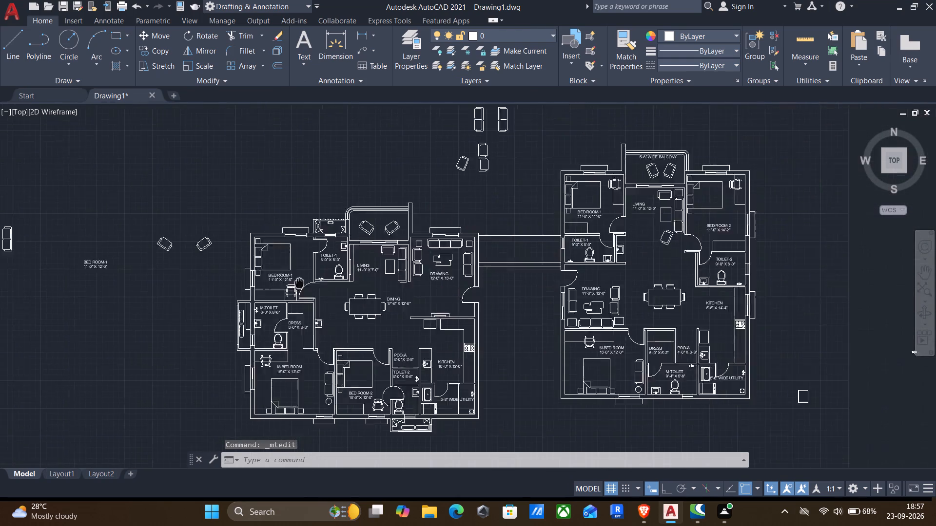
pyautogui.moveTo(258, 283); pyautogui.dragTo(188, 289, button='middle')
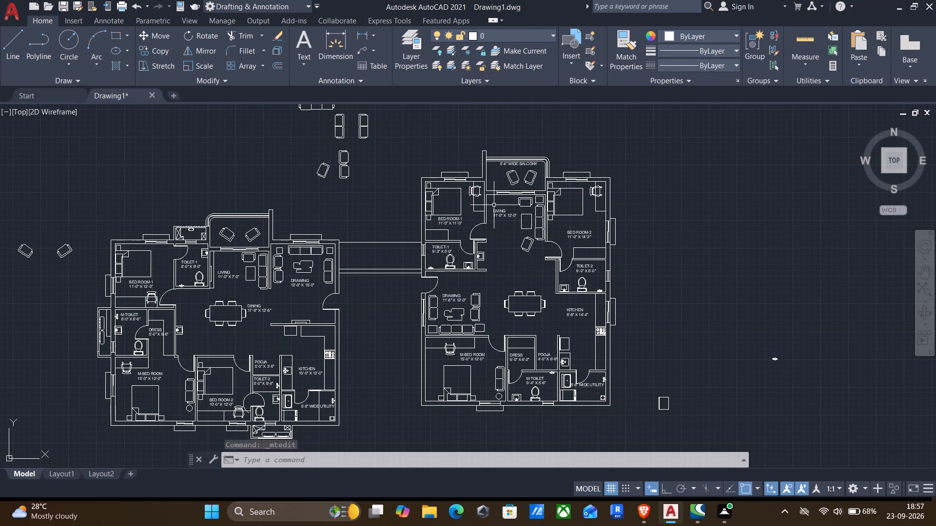
pyautogui.scroll(3, 518, 174)
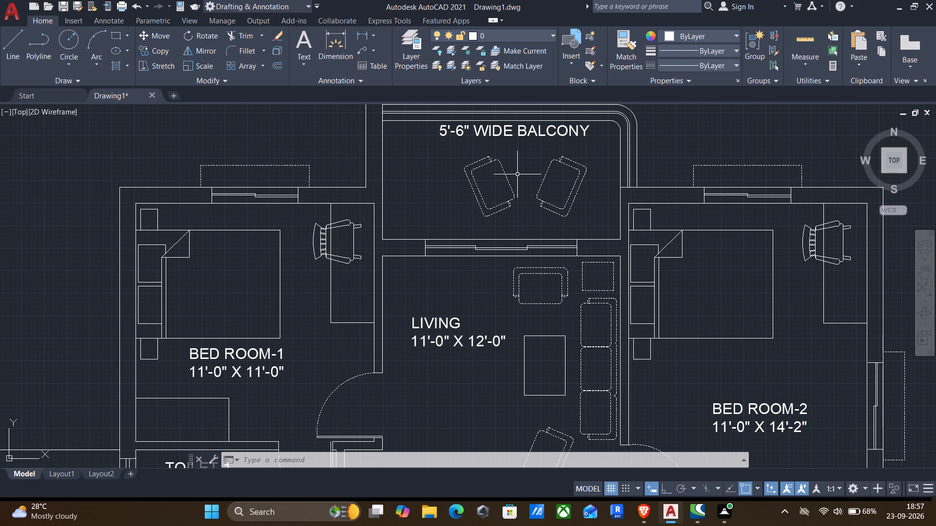
pyautogui.click(484, 135)
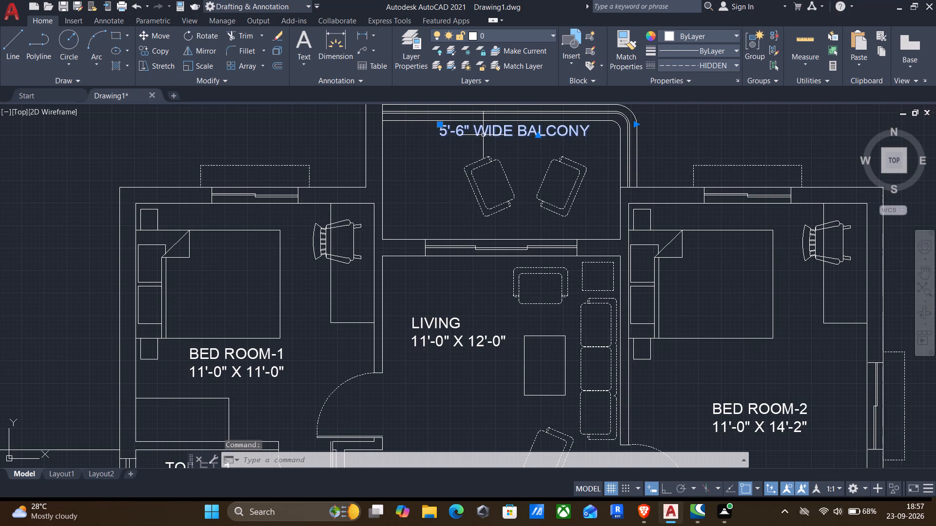
pyautogui.write('CO')
pyautogui.press('Return')
pyautogui.click(436, 123)
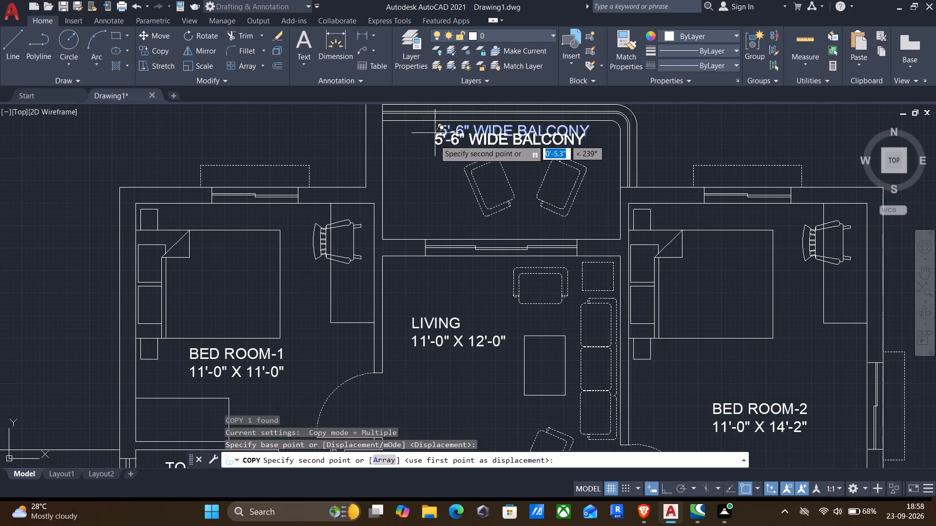
pyautogui.scroll(-1, 428, 162)
pyautogui.moveTo(419, 184); pyautogui.dragTo(582, 203, button='middle')
pyautogui.moveTo(409, 263); pyautogui.dragTo(935, 227, button='middle')
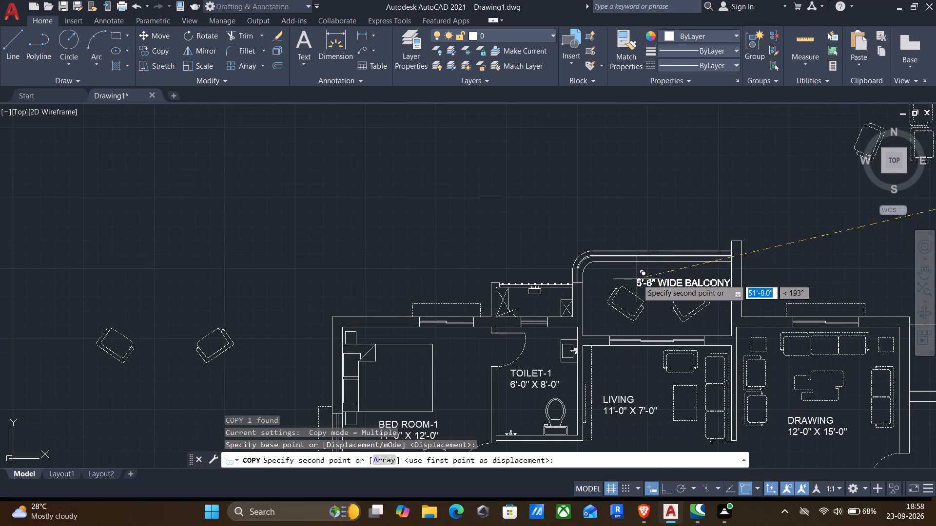
pyautogui.scroll(3, 640, 277)
pyautogui.click(515, 261)
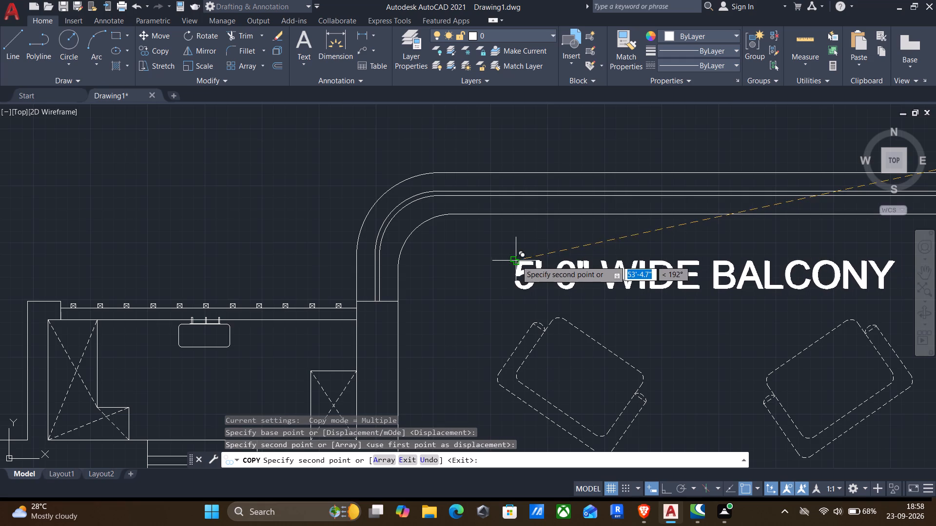
pyautogui.press('Escape')
# Copy the western balcony label to the empty space north-west of the balcony, above the small shaft area.
pyautogui.scroll(-1, 571, 268)
pyautogui.moveTo(572, 273); pyautogui.dragTo(487, 229, button='middle')
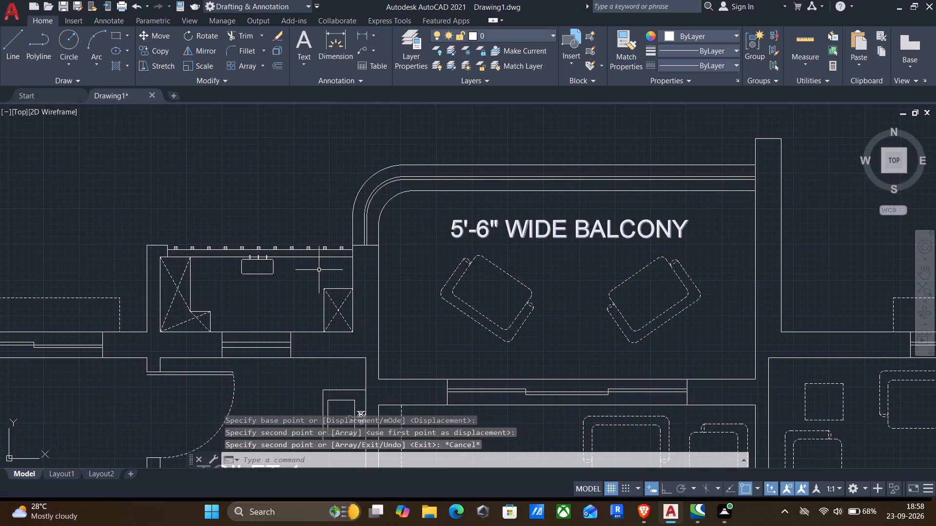
pyautogui.click(483, 230)
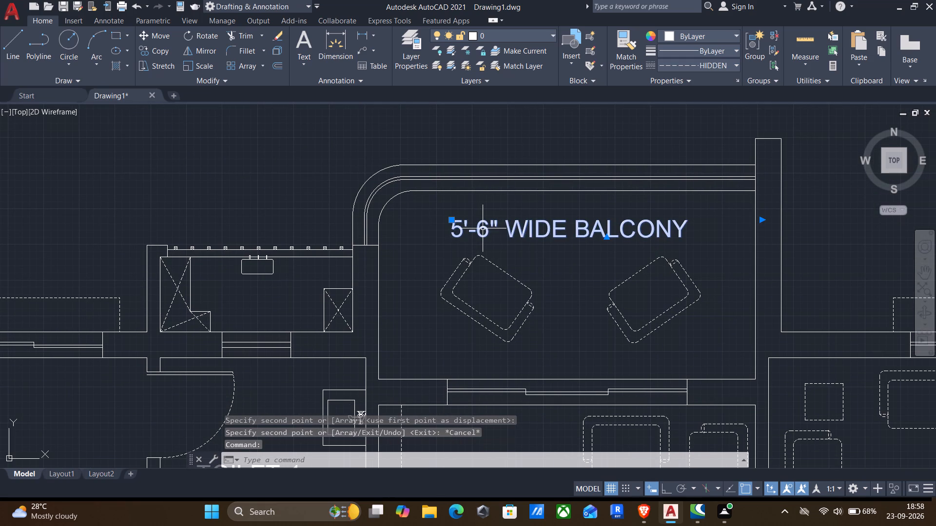
pyautogui.write('CO')
pyautogui.press('Return')
pyautogui.click(460, 222)
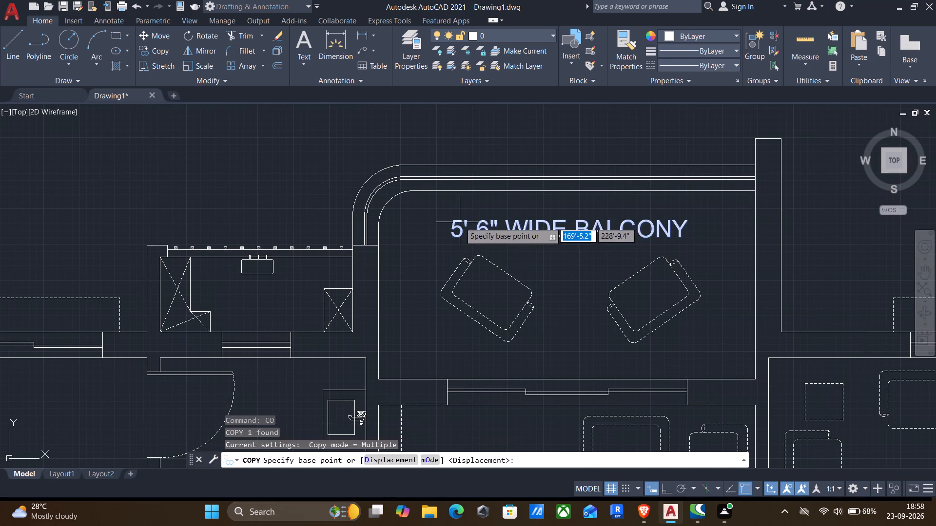
pyautogui.moveTo(188, 126); pyautogui.dragTo(342, 179, button='middle')
pyautogui.click(259, 171)
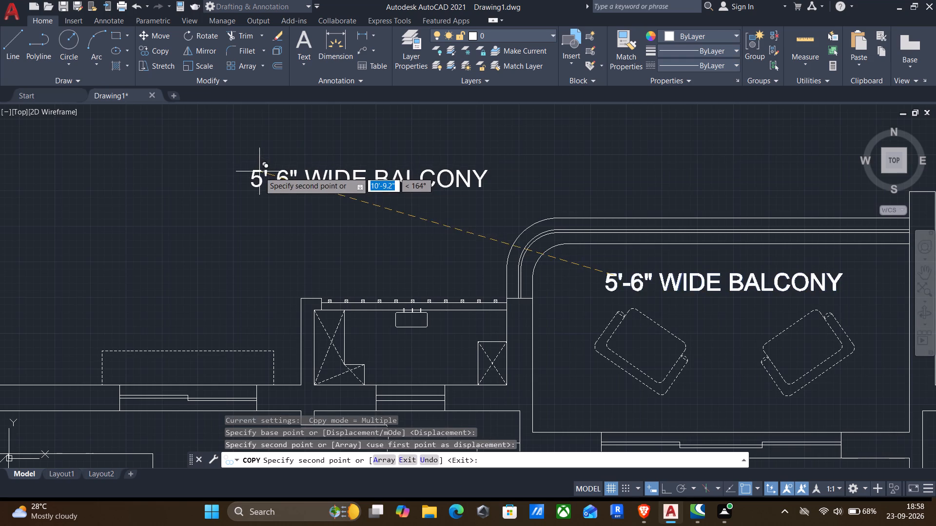
pyautogui.press('Escape')
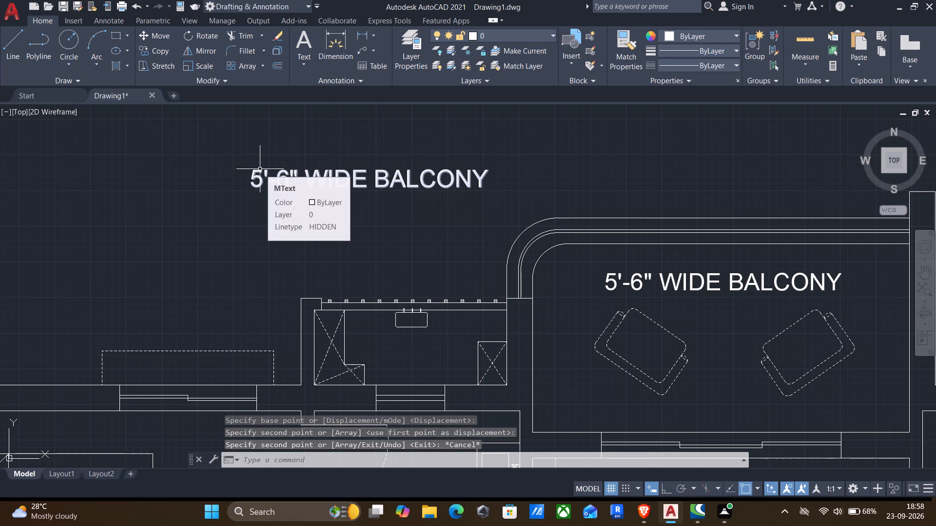
# Replace the text of the copied balcony label outside the plan with ODU and finish editing it.
pyautogui.doubleClick(290, 175)
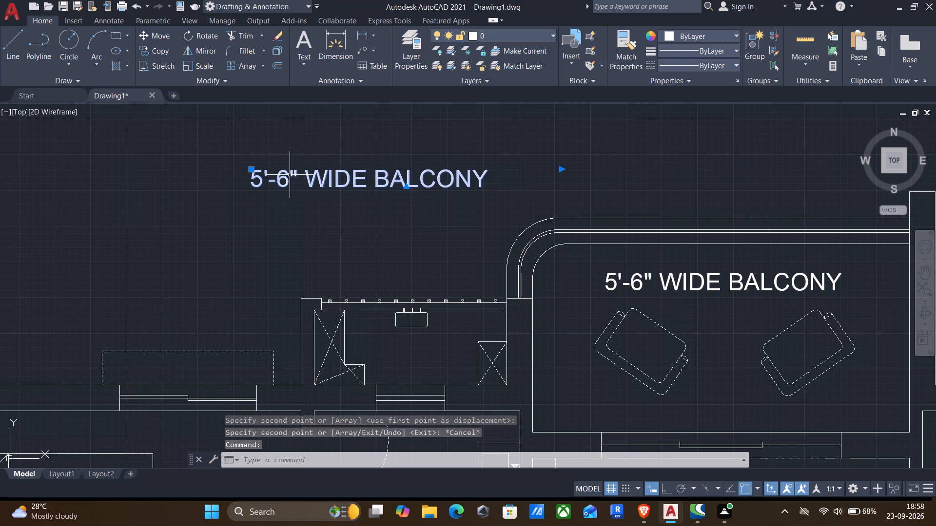
pyautogui.moveTo(497, 173); pyautogui.dragTo(0, 123)
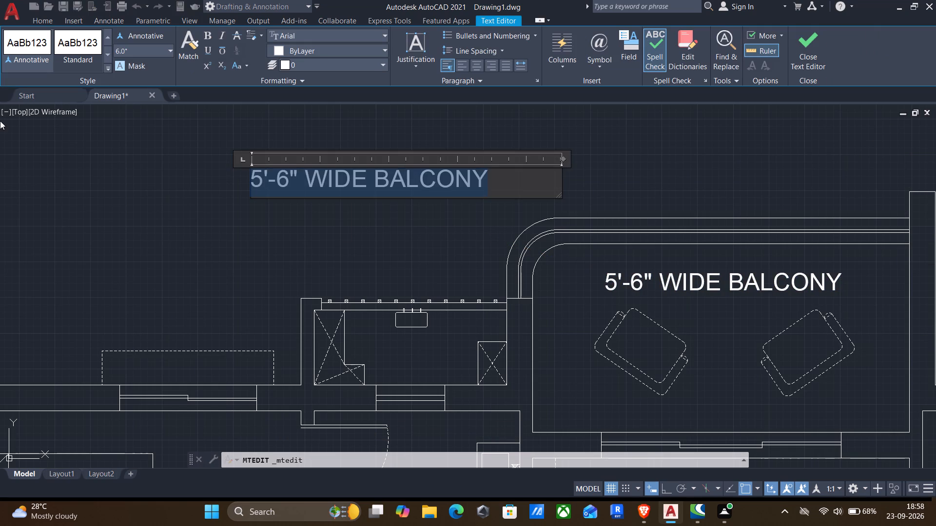
pyautogui.write('OD')
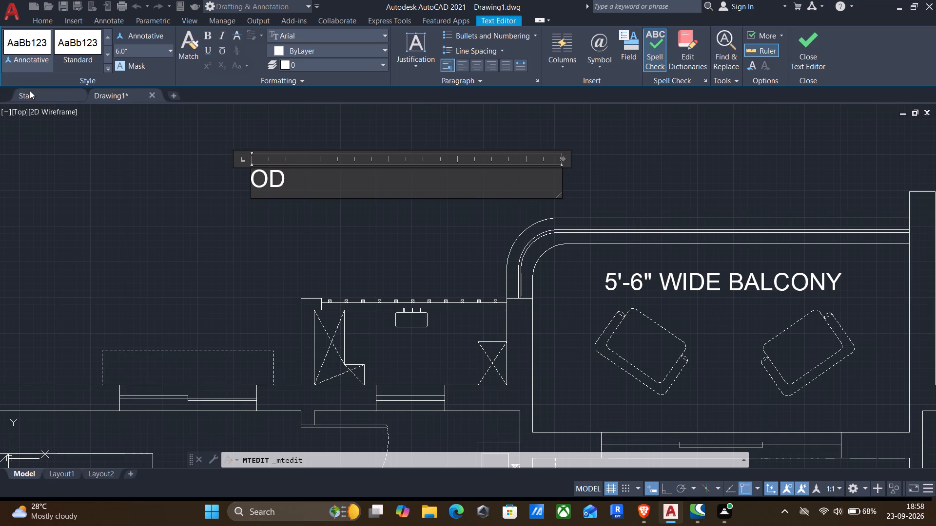
pyautogui.press('u')
pyautogui.click(134, 228)
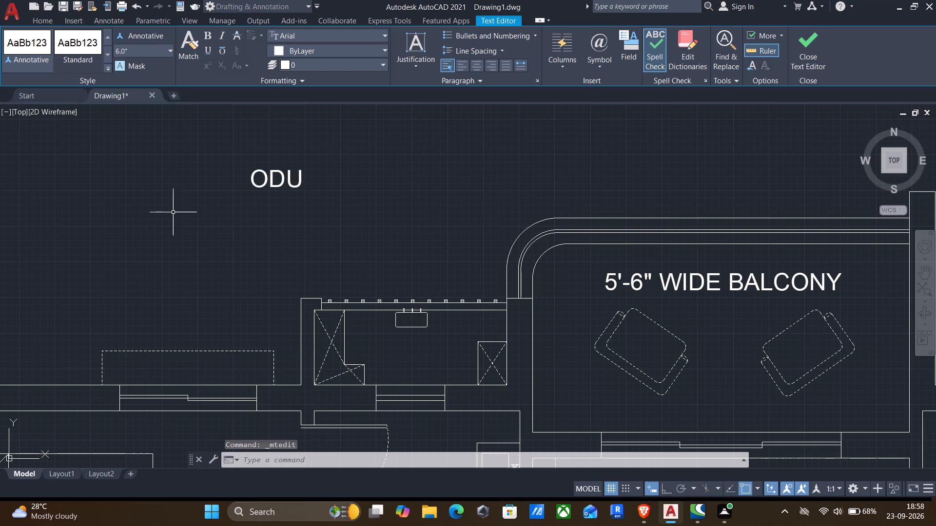
# Copy the ODU label about 1'-6" to the south-west, just below the original.
pyautogui.click(280, 174)
pyautogui.write('CO')
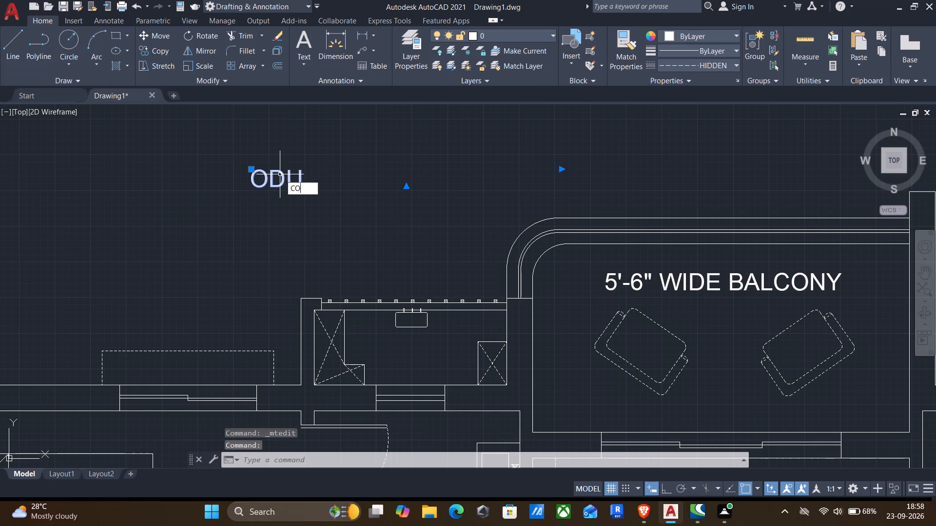
pyautogui.press('Return')
pyautogui.moveTo(253, 175); pyautogui.dragTo(214, 197)
pyautogui.click(208, 199)
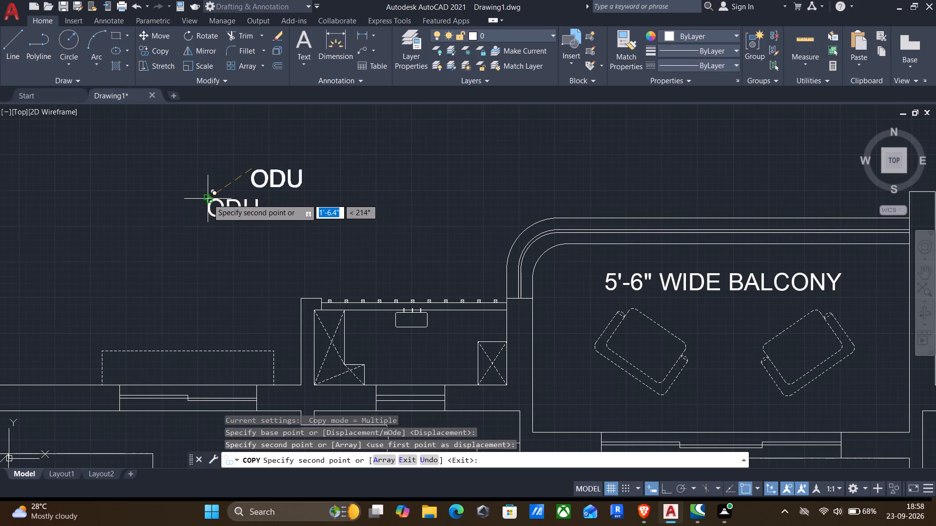
pyautogui.press('Escape')
# Replace the text of the lower ODU copy with Shaft and finish editing it.
pyautogui.doubleClick(217, 199)
pyautogui.moveTo(266, 207); pyautogui.dragTo(143, 193)
pyautogui.write('SHAFTY')
pyautogui.press('BackSpace')
pyautogui.press('BackSpace')
pyautogui.press('BackSpace')
pyautogui.press('BackSpace')
pyautogui.press('BackSpace')
pyautogui.press('BackSpace')
pyautogui.press('BackSpace')
pyautogui.press('BackSpace')
pyautogui.press('BackSpace')
pyautogui.press('BackSpace')
pyautogui.press('BackSpace')
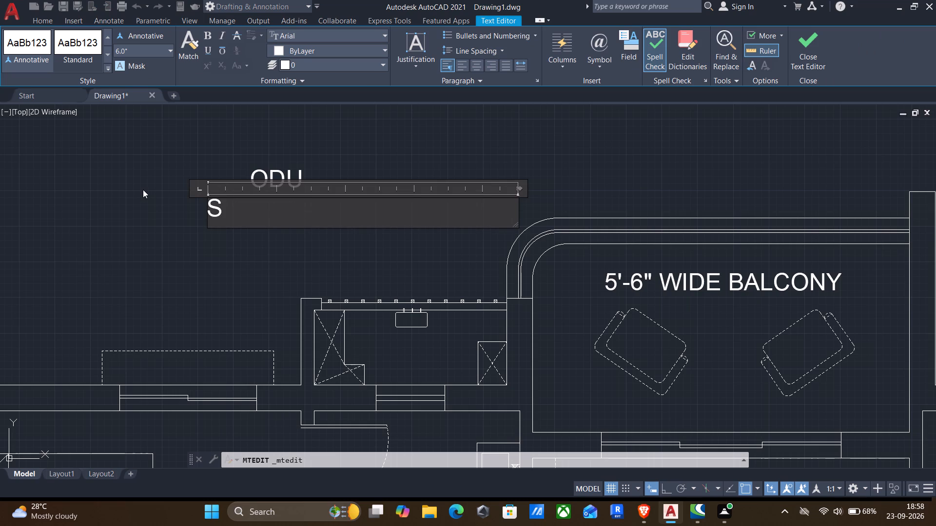
pyautogui.write('haft')
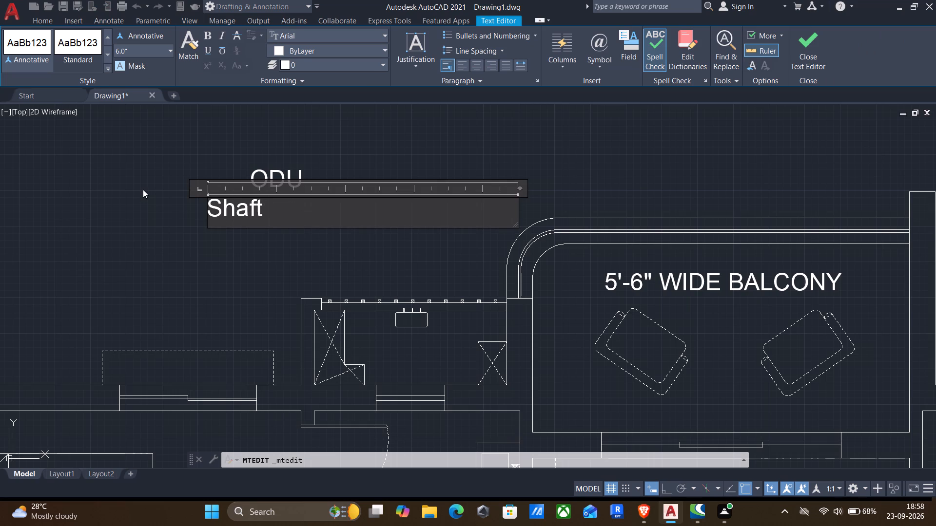
pyautogui.click(154, 223)
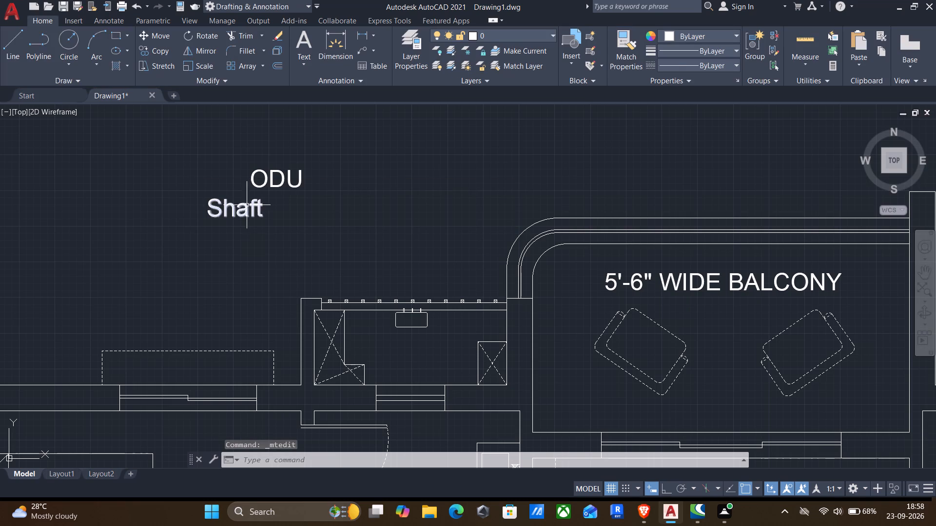
# Set the Shaft label's text height to 4" in its properties.
pyautogui.click(241, 210)
pyautogui.rightClick(103, 221)
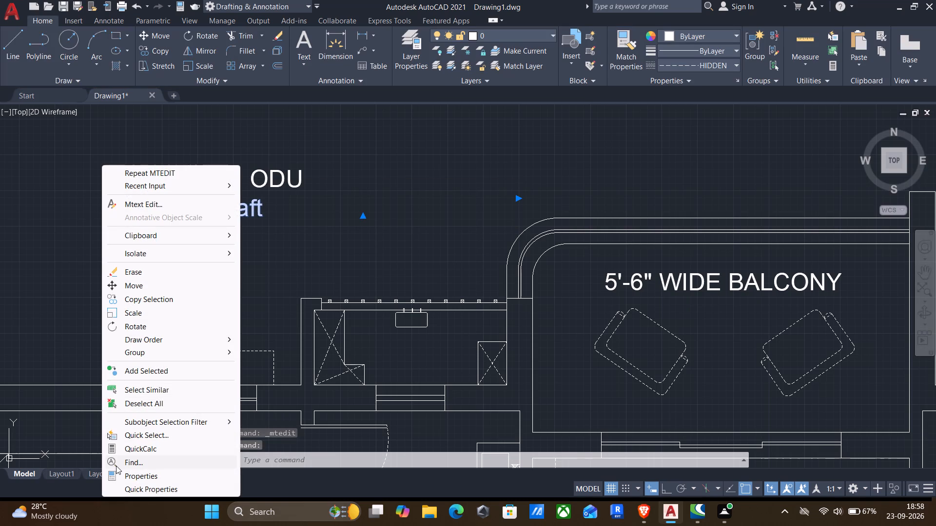
pyautogui.click(120, 474)
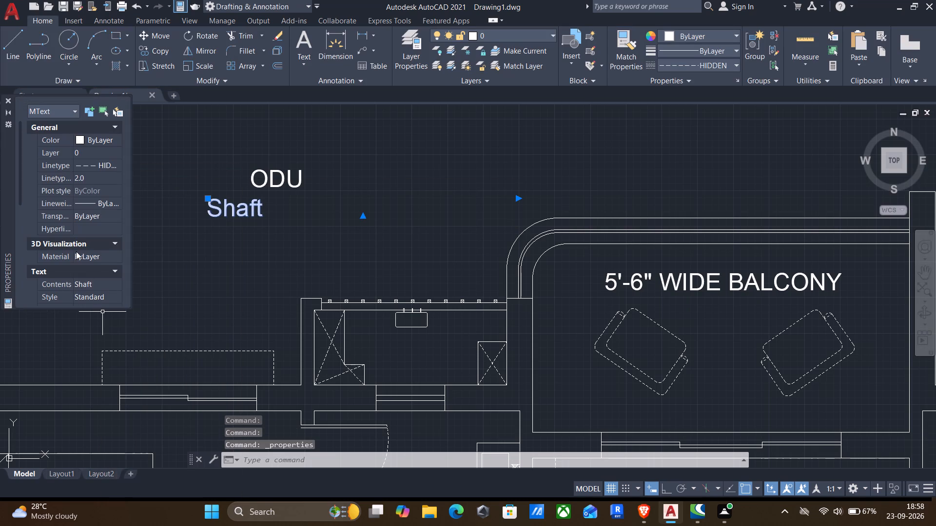
pyautogui.scroll(-3, 76, 251)
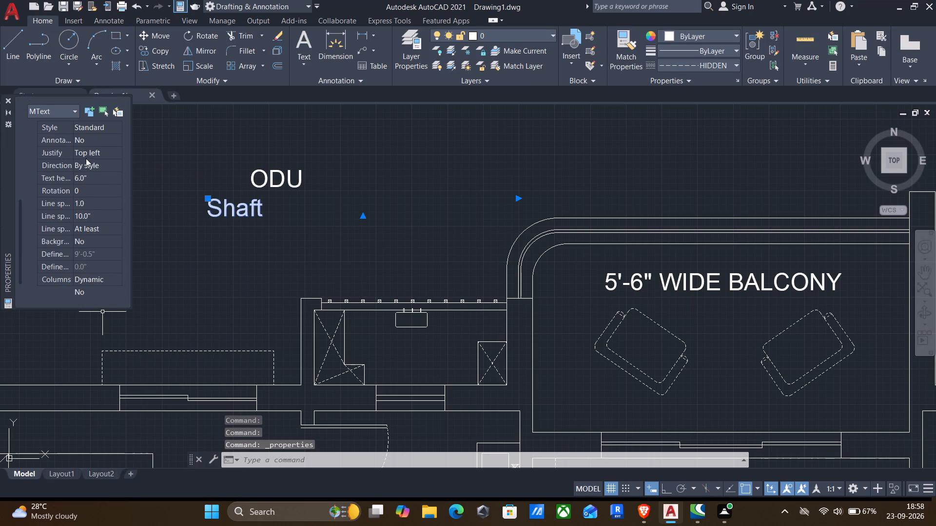
pyautogui.scroll(-4, 72, 280)
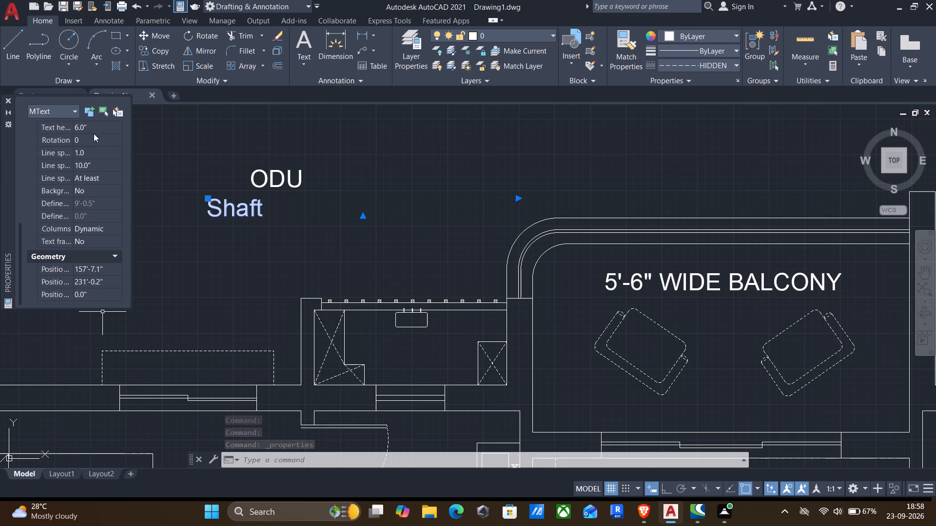
pyautogui.click(97, 127)
pyautogui.press('4')
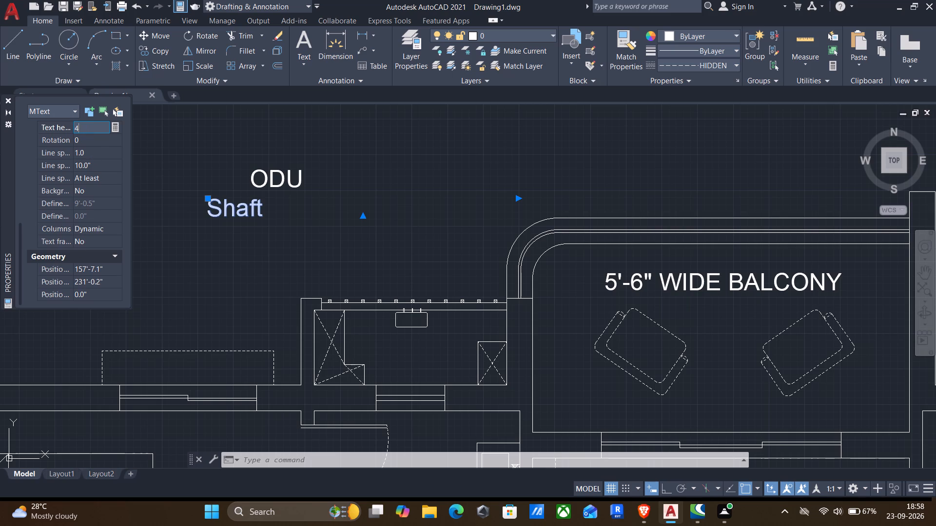
pyautogui.hotkey('shift', '"')
pyautogui.press('Return')
# Add the ODU label to the selection, set the text height to 4", and clear the selection.
pyautogui.click(273, 183)
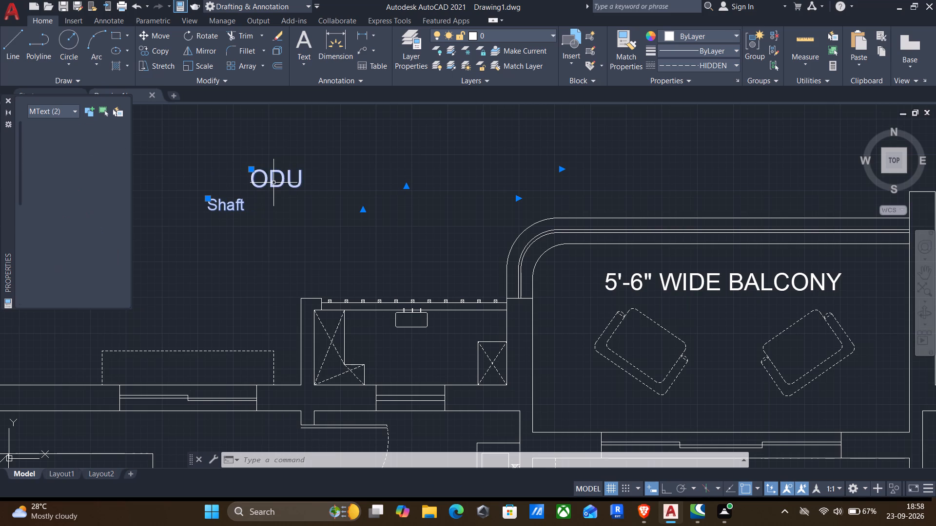
pyautogui.scroll(-3, 50, 201)
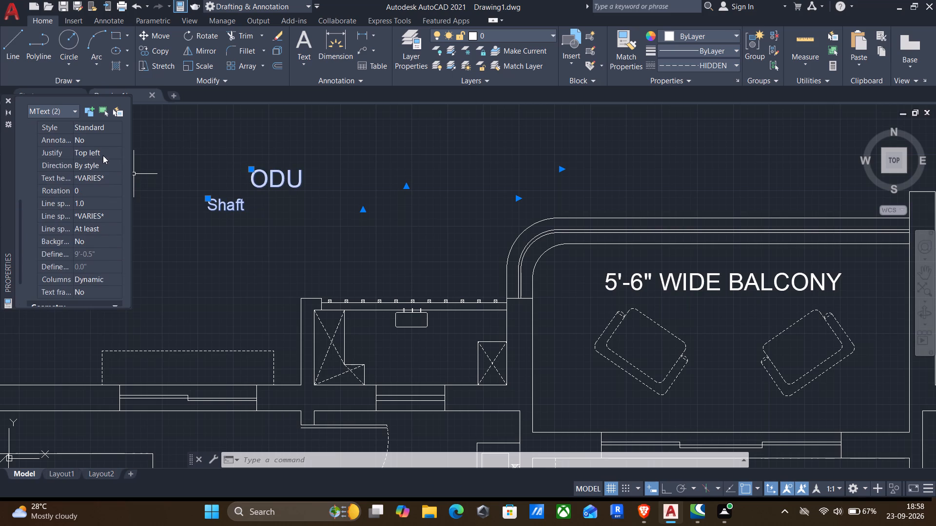
pyautogui.click(106, 174)
pyautogui.write('4"')
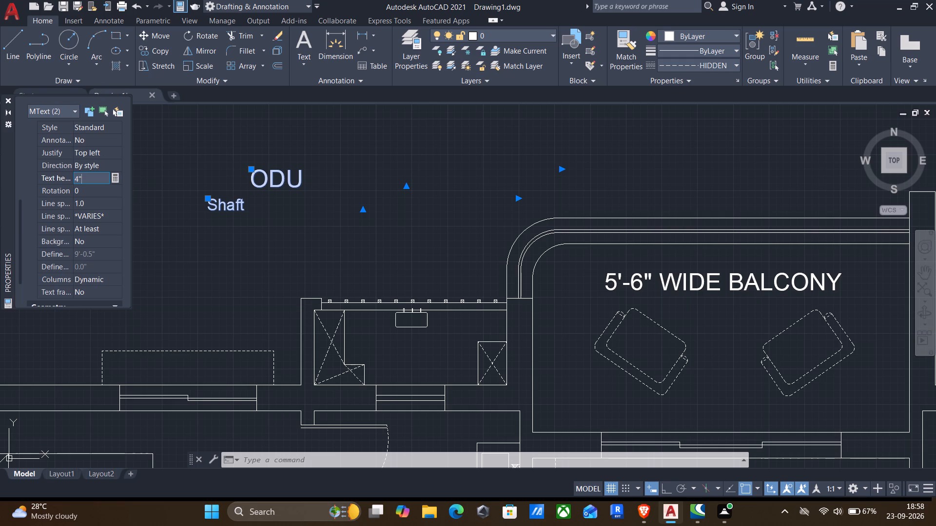
pyautogui.press('Return')
pyautogui.press('Escape')
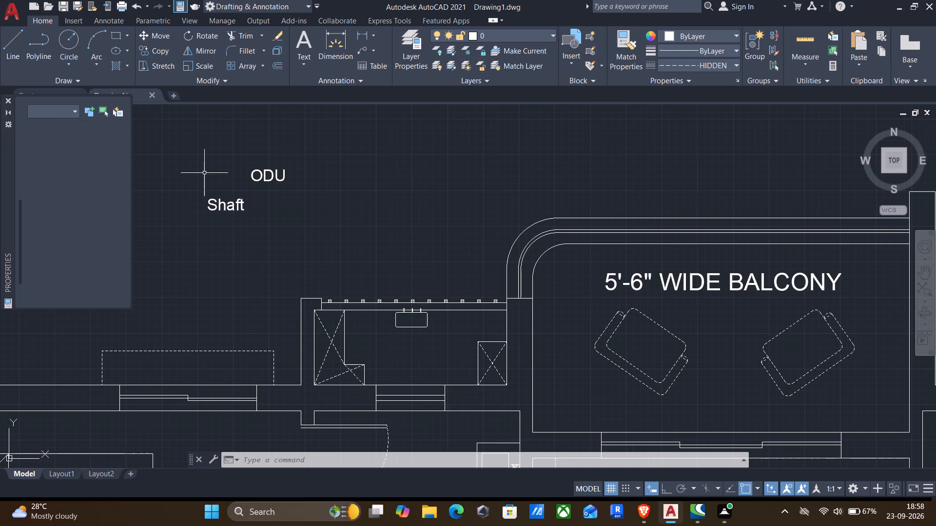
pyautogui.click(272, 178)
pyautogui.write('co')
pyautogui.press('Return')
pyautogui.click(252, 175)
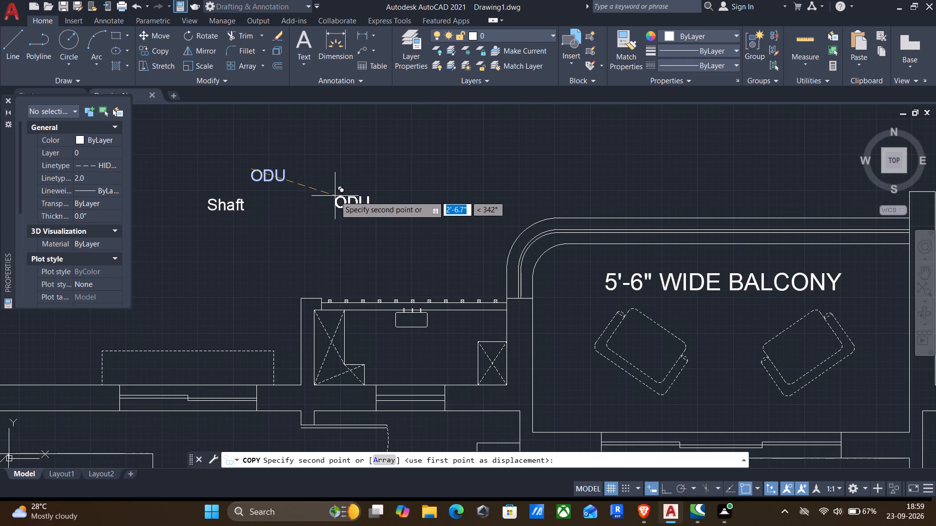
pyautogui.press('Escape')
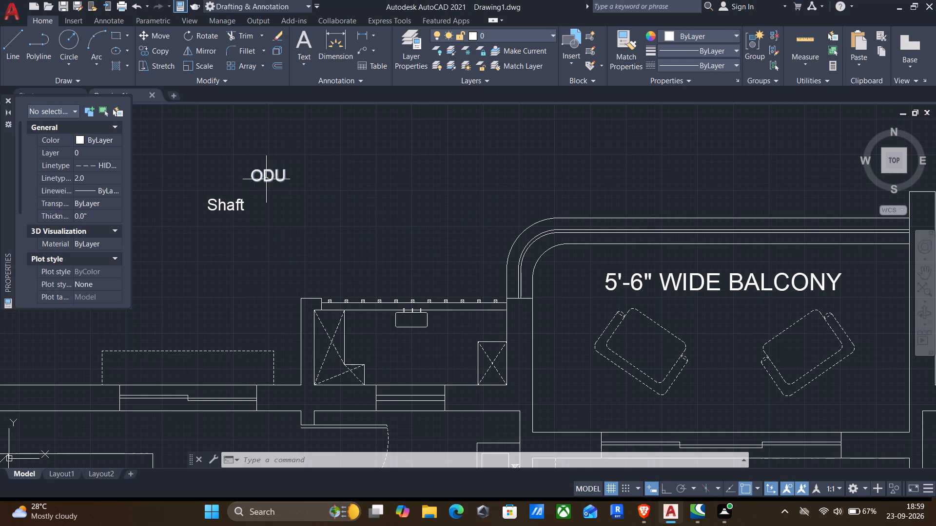
# Set the text height of the ODU and Shaft labels to 2" and clear the selection.
pyautogui.click(266, 179)
pyautogui.click(220, 210)
pyautogui.scroll(-4, 124, 203)
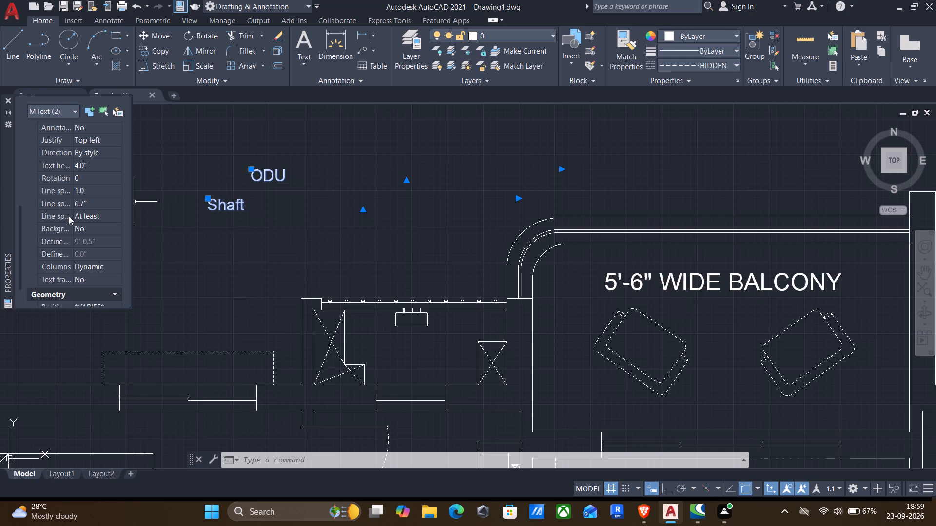
pyautogui.scroll(-1, 95, 204)
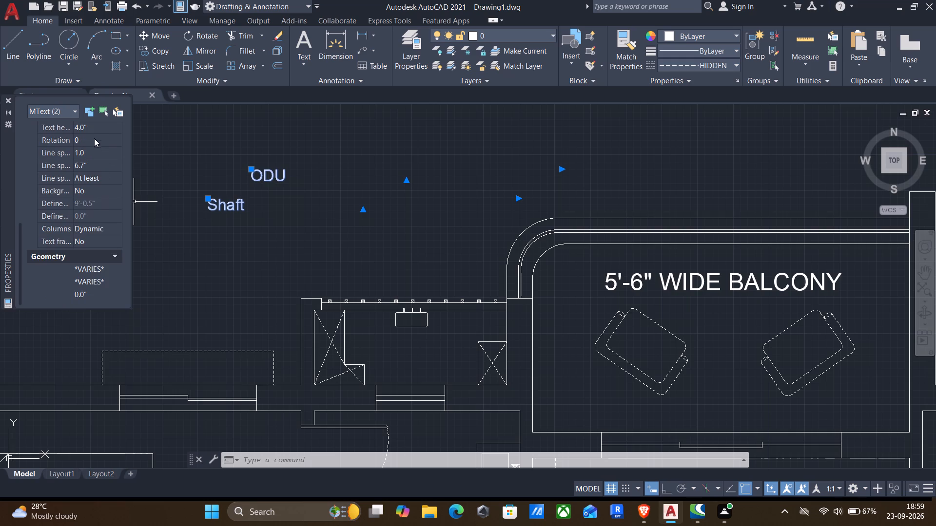
pyautogui.click(94, 130)
pyautogui.press('2')
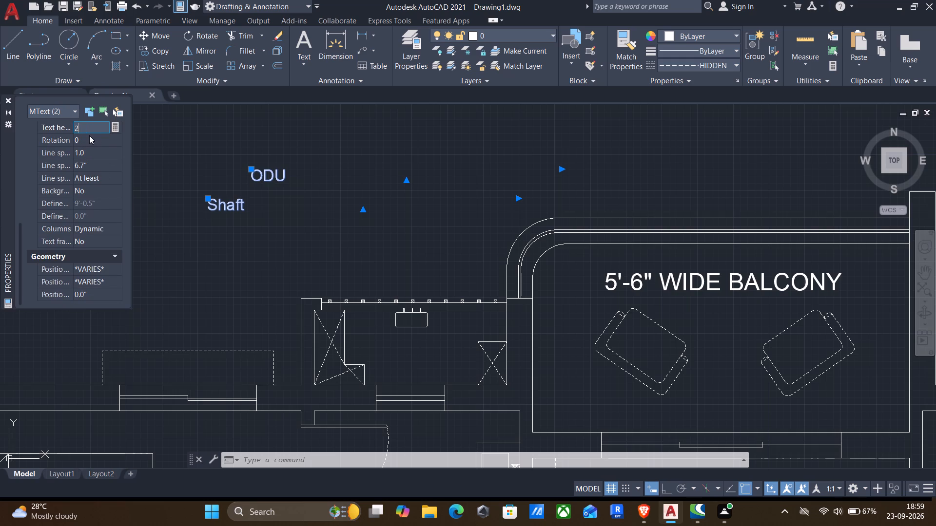
pyautogui.hotkey('shift', '"')
pyautogui.press('Return')
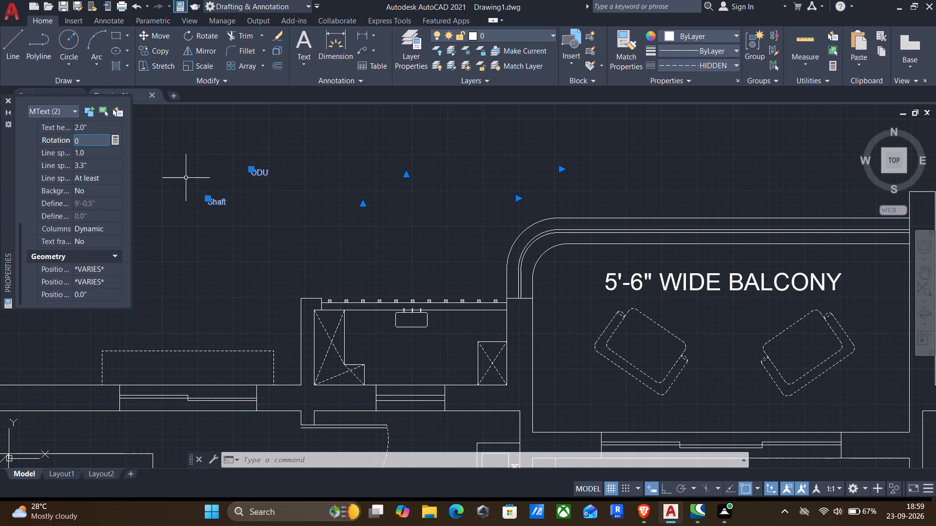
pyautogui.press('Escape')
# Copy the small ODU label onto the upper edge of the rounded outdoor unit symbol in the service area beside the balcony.
pyautogui.click(205, 145)
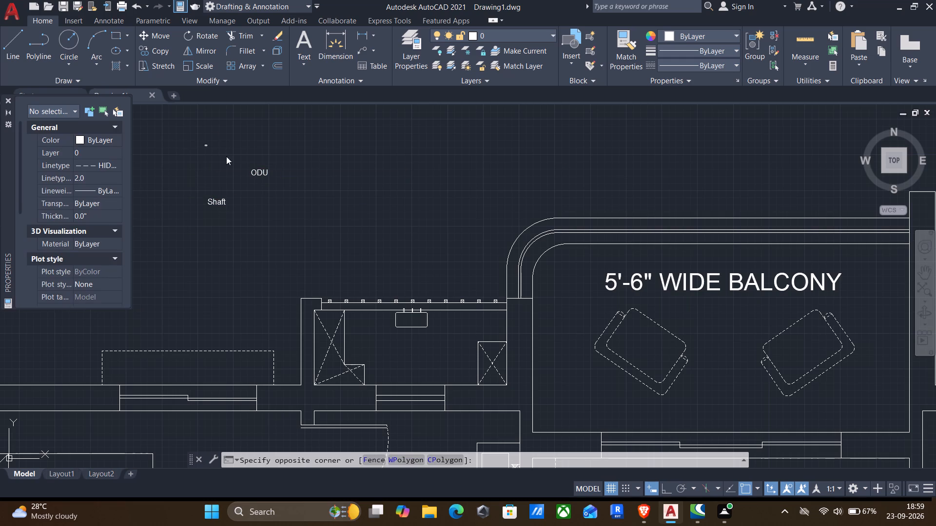
pyautogui.click(288, 187)
pyautogui.press('c')
pyautogui.press('o')
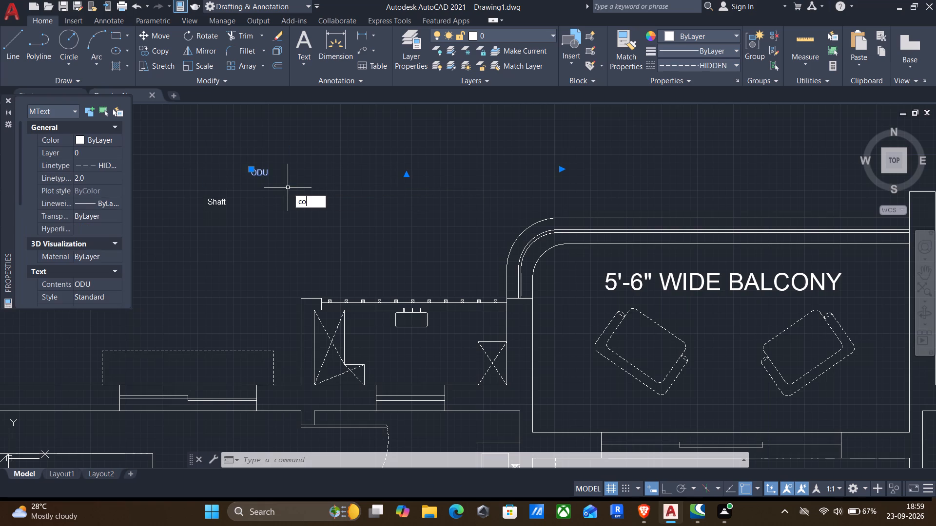
pyautogui.press('Return')
pyautogui.scroll(3, 270, 181)
pyautogui.click(231, 152)
pyautogui.scroll(-3, 235, 179)
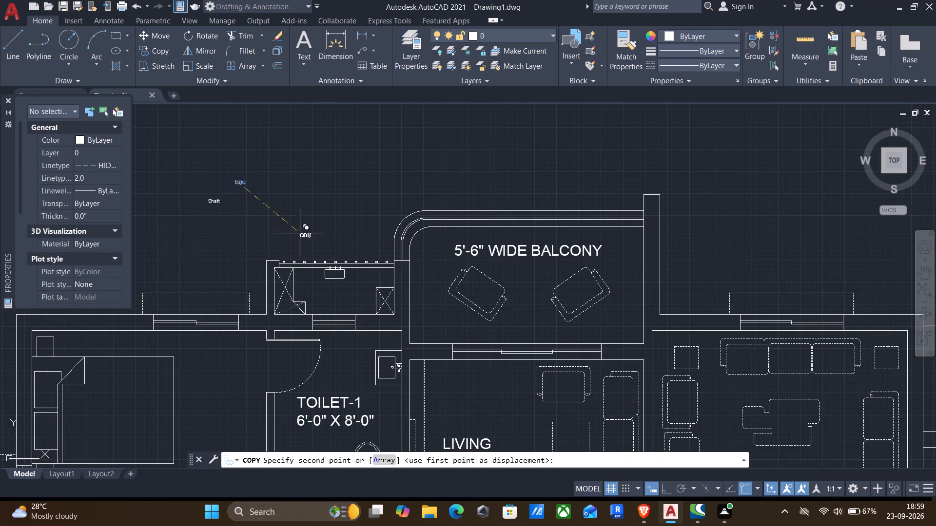
pyautogui.scroll(3, 347, 275)
pyautogui.scroll(3, 292, 258)
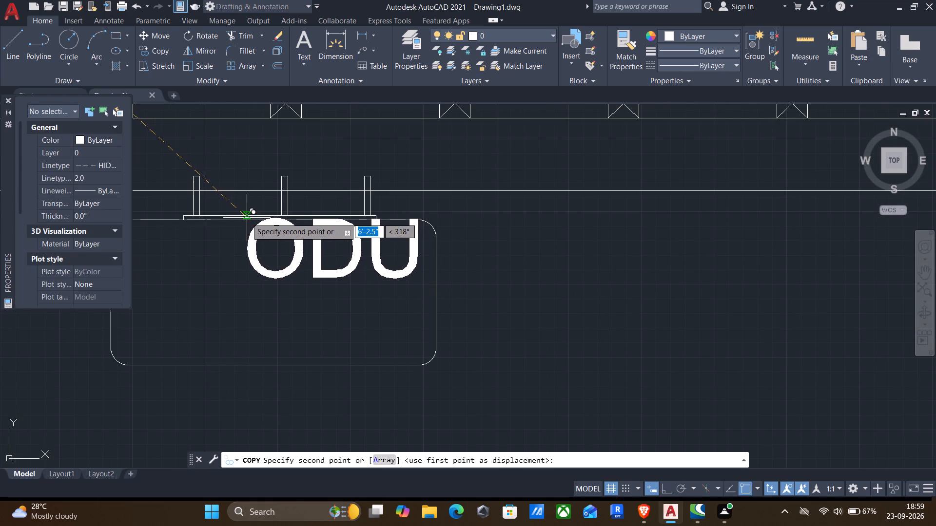
pyautogui.click(223, 222)
pyautogui.scroll(-2, 225, 233)
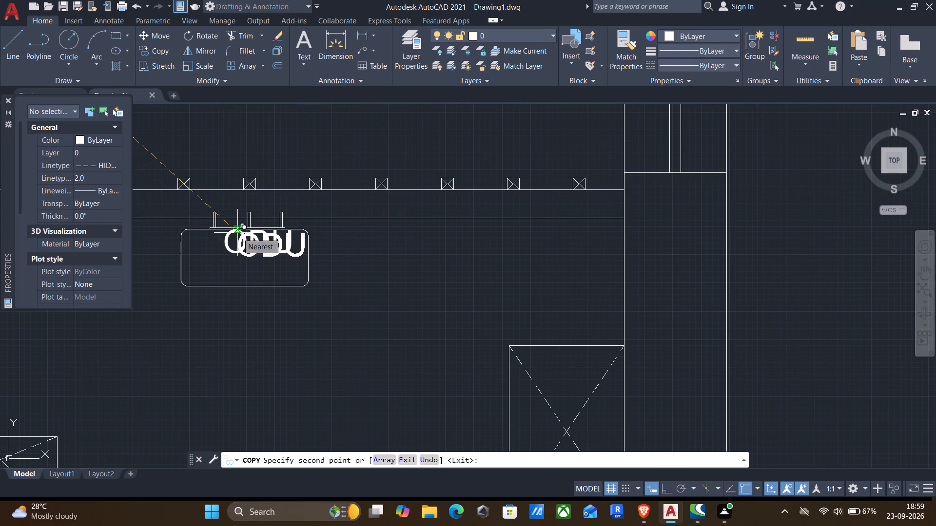
pyautogui.moveTo(238, 245); pyautogui.dragTo(294, 306, button='middle')
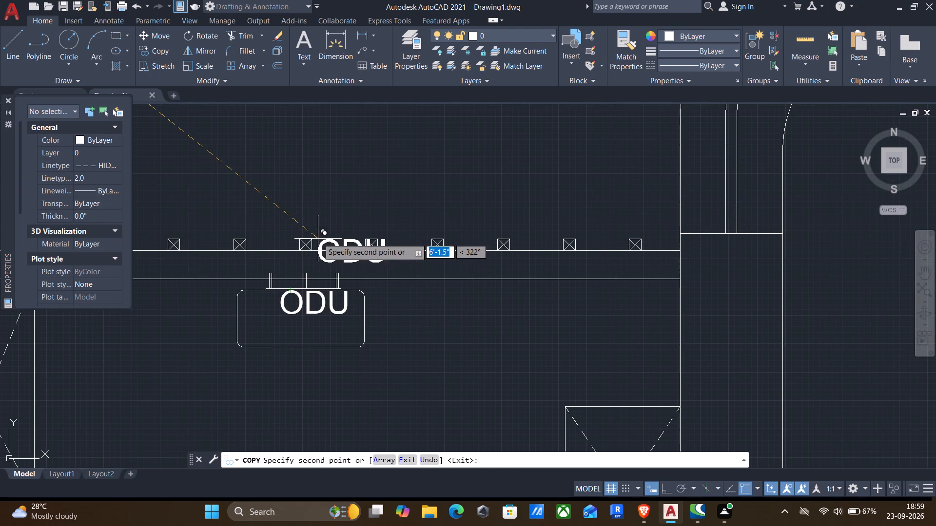
pyautogui.press('Escape')
# Copy the small Shaft label into the rounded outdoor unit symbol, just below its ODU label.
pyautogui.moveTo(306, 217); pyautogui.dragTo(639, 360, button='middle')
pyautogui.scroll(-3, 636, 349)
pyautogui.click(401, 219)
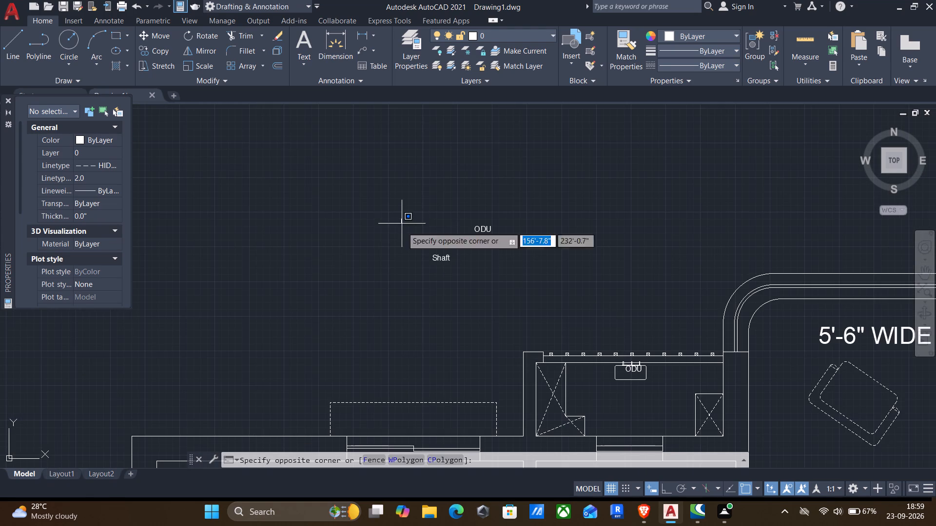
pyautogui.click(457, 300)
pyautogui.write('co')
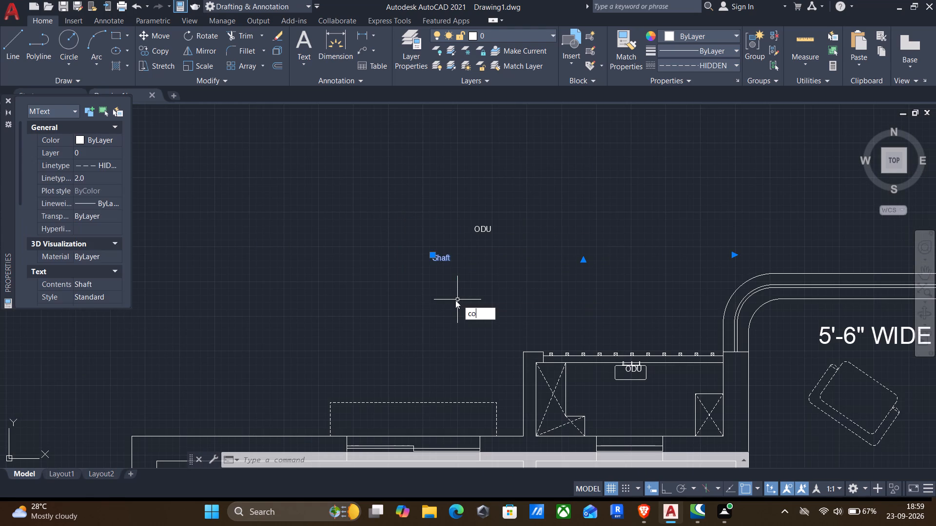
pyautogui.press('Return')
pyautogui.scroll(4, 432, 263)
pyautogui.click(432, 249)
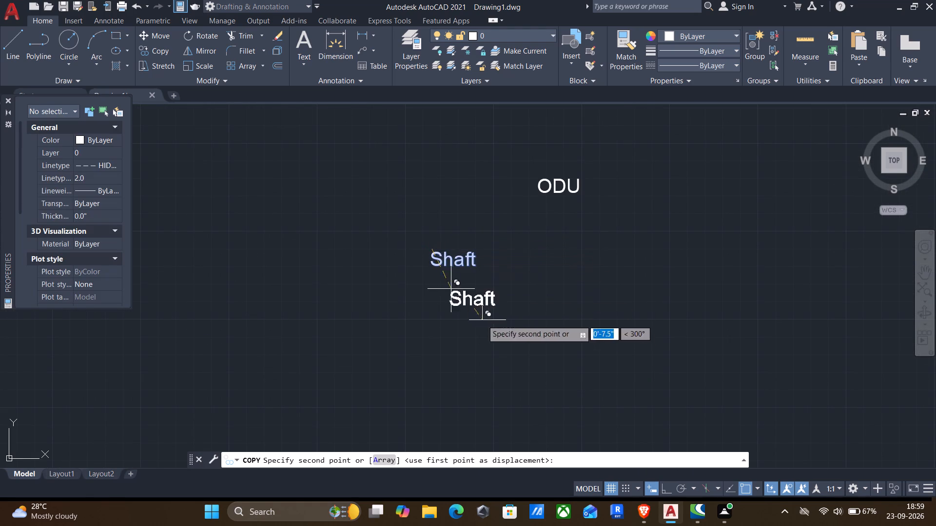
pyautogui.moveTo(487, 327); pyautogui.dragTo(258, 174, button='middle')
pyautogui.moveTo(590, 378); pyautogui.dragTo(362, 239, button='middle')
pyautogui.scroll(3, 420, 253)
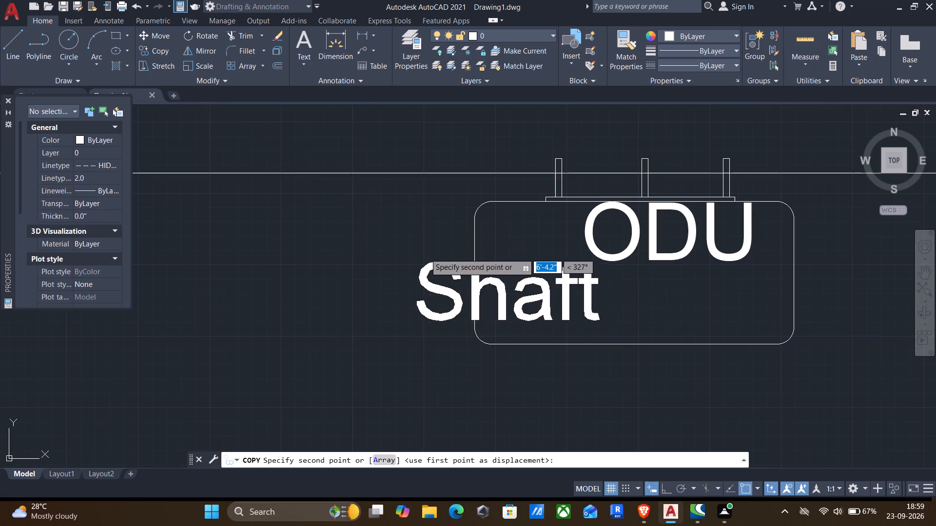
pyautogui.click(494, 260)
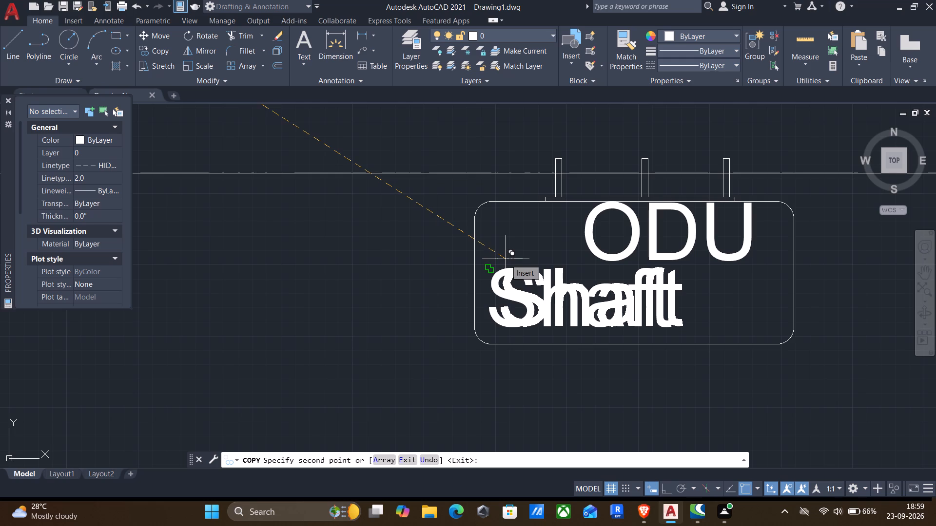
pyautogui.moveTo(387, 204); pyautogui.dragTo(385, 204, button='middle')
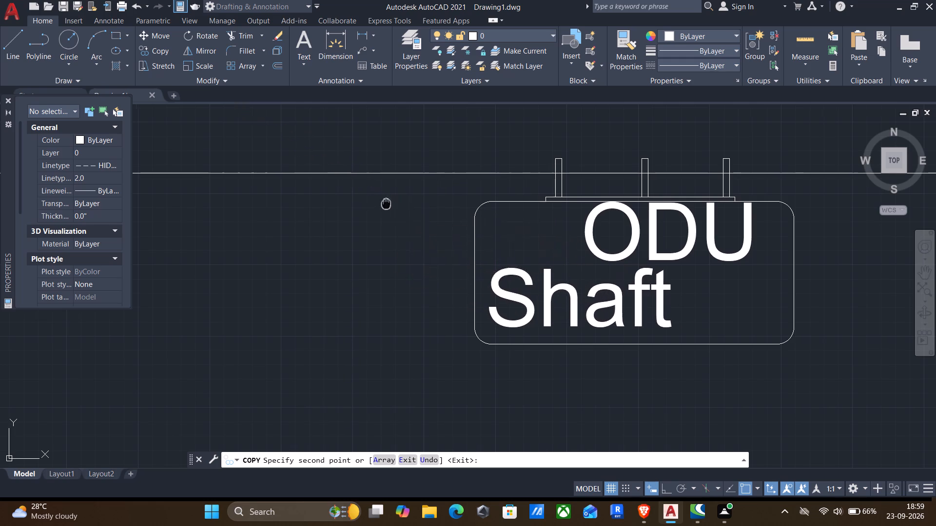
pyautogui.moveTo(385, 204); pyautogui.dragTo(529, 376, button='middle')
pyautogui.moveTo(448, 267); pyautogui.dragTo(646, 369, button='middle')
pyautogui.moveTo(423, 207); pyautogui.dragTo(686, 410, button='middle')
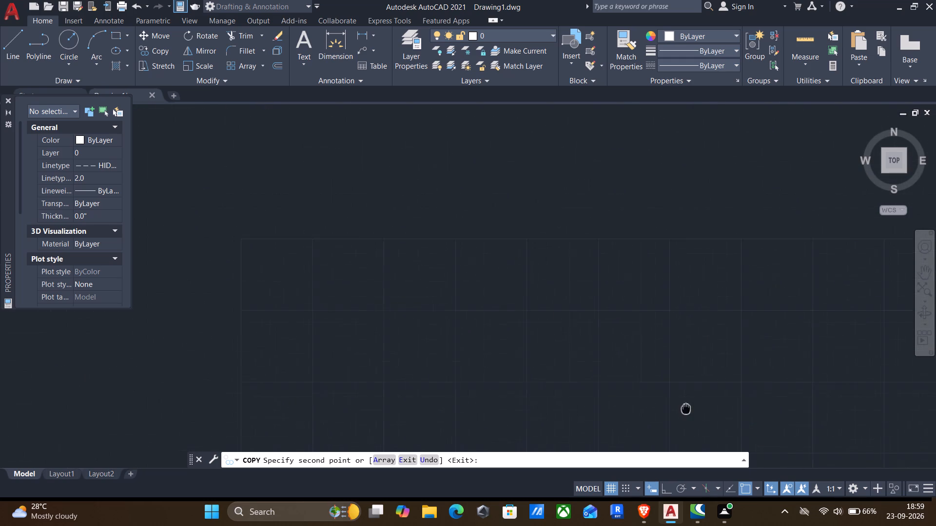
pyautogui.moveTo(686, 410); pyautogui.dragTo(687, 410, button='middle')
pyautogui.scroll(-2, 435, 279)
pyautogui.moveTo(382, 234); pyautogui.dragTo(665, 390, button='middle')
pyautogui.moveTo(344, 244); pyautogui.dragTo(441, 331, button='middle')
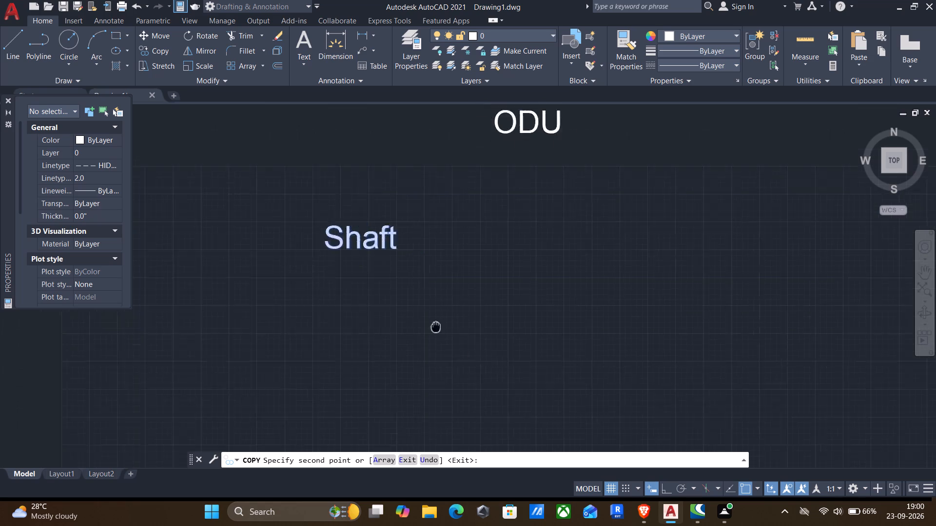
pyautogui.moveTo(441, 331); pyautogui.dragTo(457, 346, button='middle')
pyautogui.press('Escape')
# Mirror the original ODU and Shaft labels about a horizontal line just above them, with Ortho mode on.
pyautogui.scroll(-2, 299, 238)
pyautogui.click(270, 150)
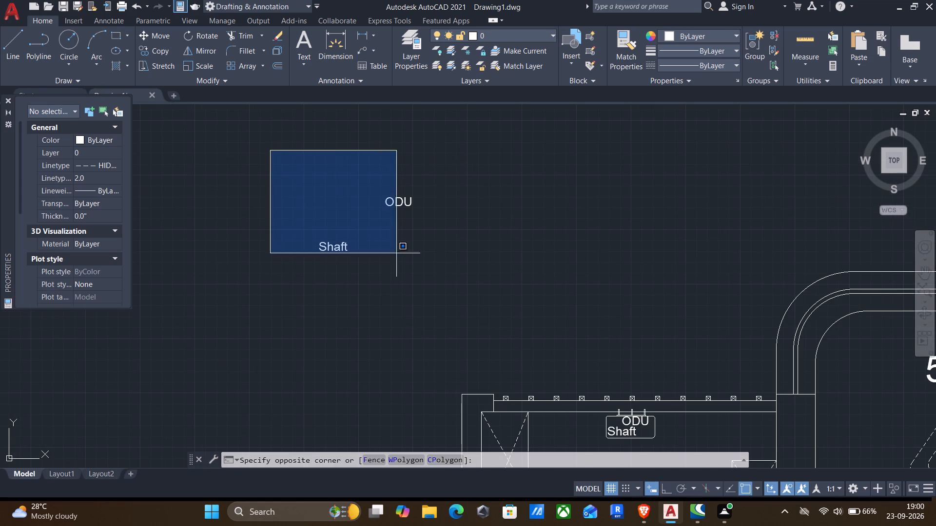
pyautogui.click(462, 304)
pyautogui.press('m')
pyautogui.press('i')
pyautogui.press('Return')
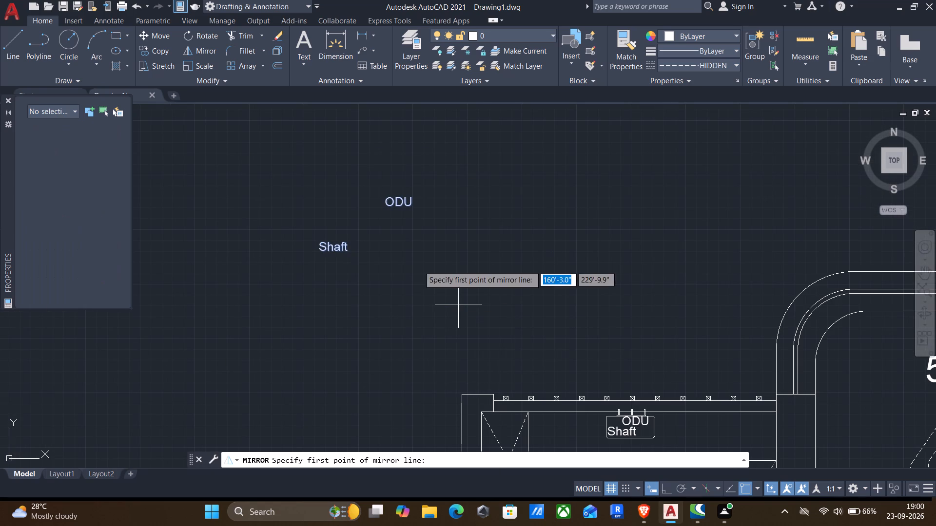
pyautogui.click(286, 167)
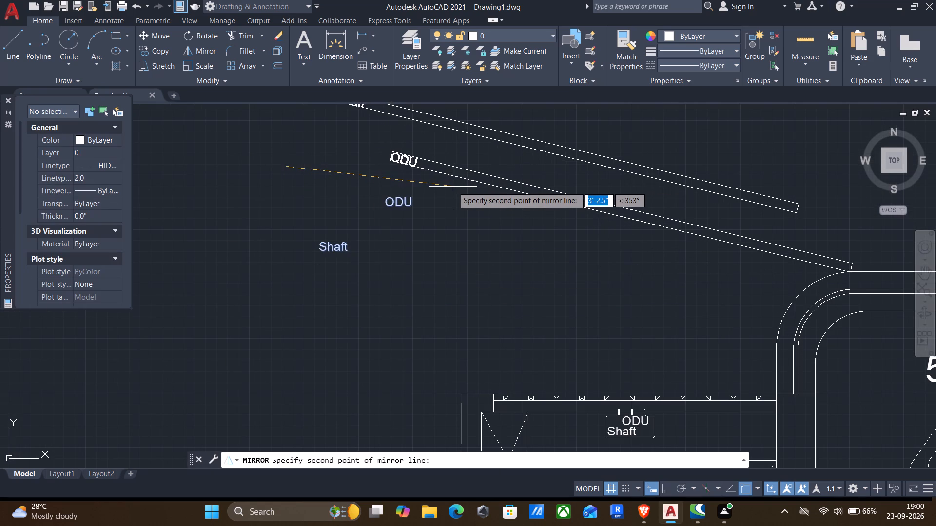
pyautogui.press('F8')
pyautogui.moveTo(447, 175); pyautogui.dragTo(457, 280, button='middle')
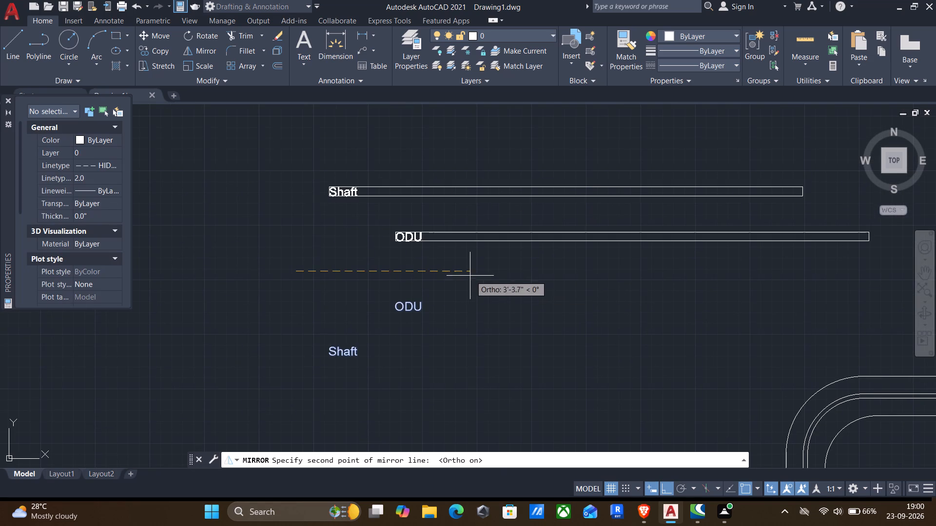
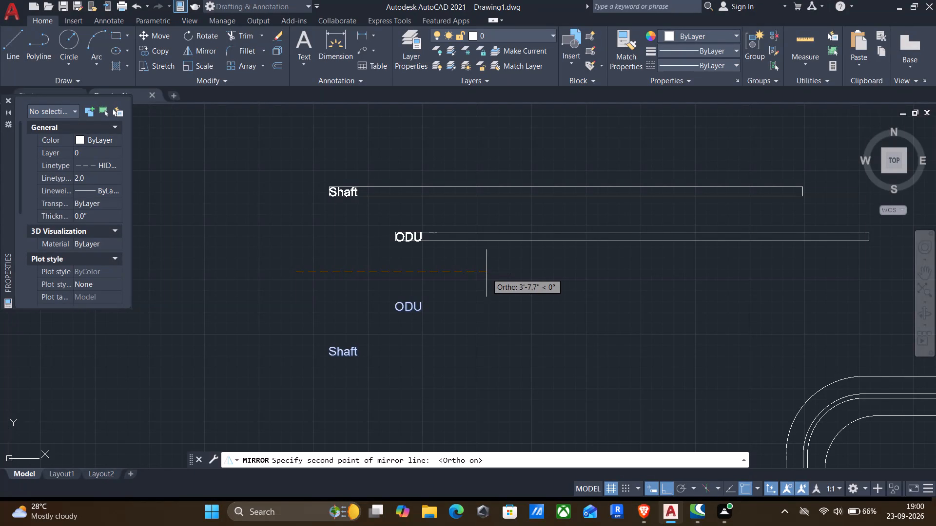
# Cancel the pending mirror and rotate the loose ODU label above the plan by 180 degrees.
pyautogui.press('Escape')
pyautogui.click(370, 296)
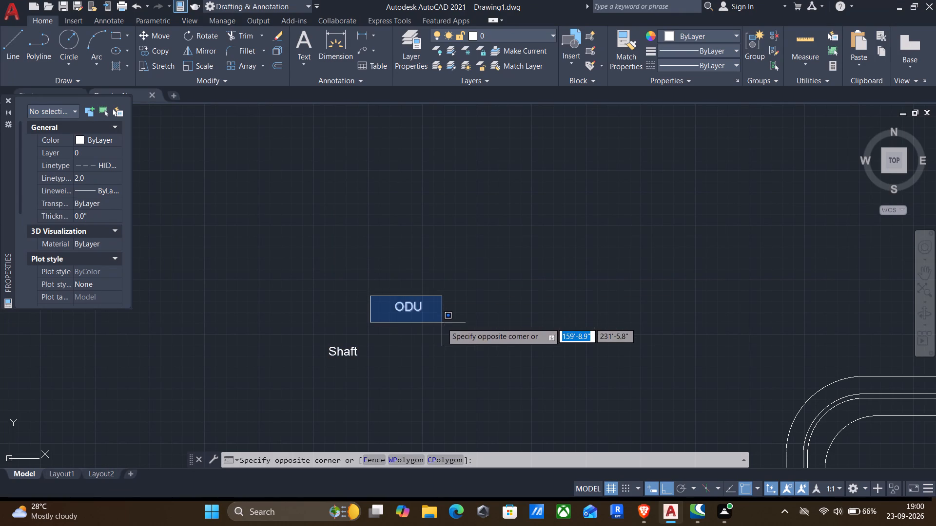
pyautogui.click(442, 322)
pyautogui.write('ro')
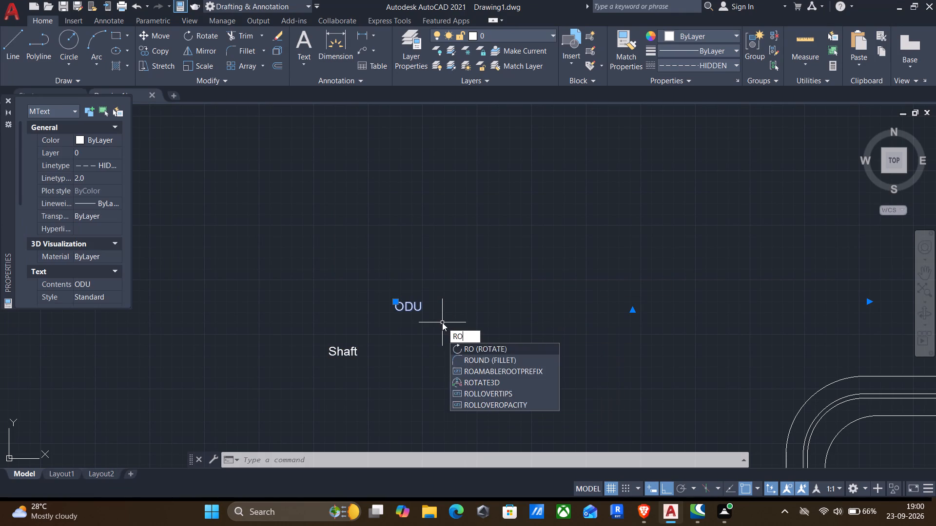
pyautogui.press('Return')
pyautogui.click(421, 302)
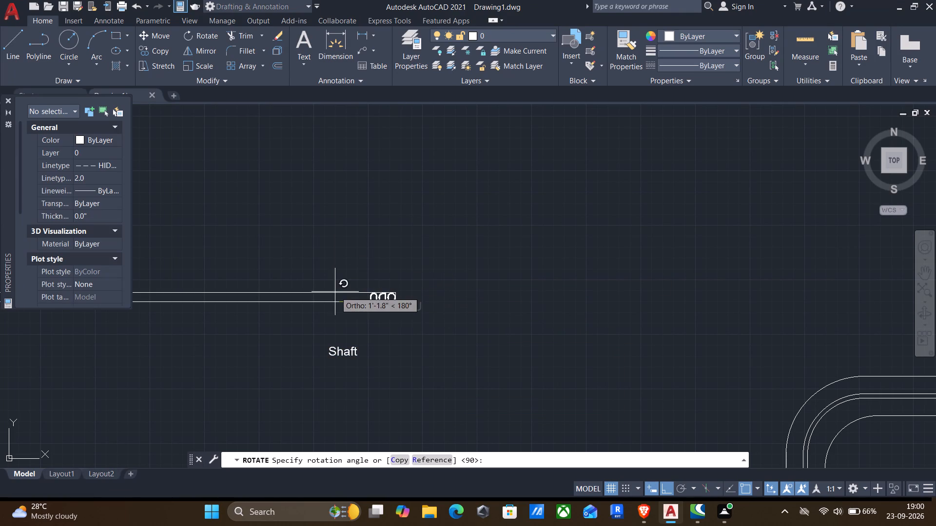
pyautogui.click(312, 302)
# Copy the rotated ODU label onto both outdoor units in the shaft below Toilet-2.
pyautogui.click(342, 282)
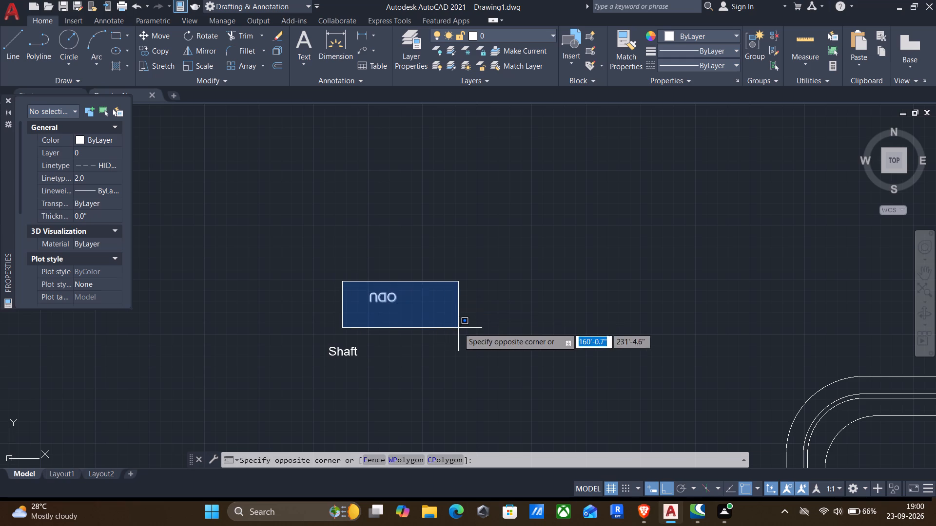
pyautogui.click(458, 328)
pyautogui.write('co')
pyautogui.press('Return')
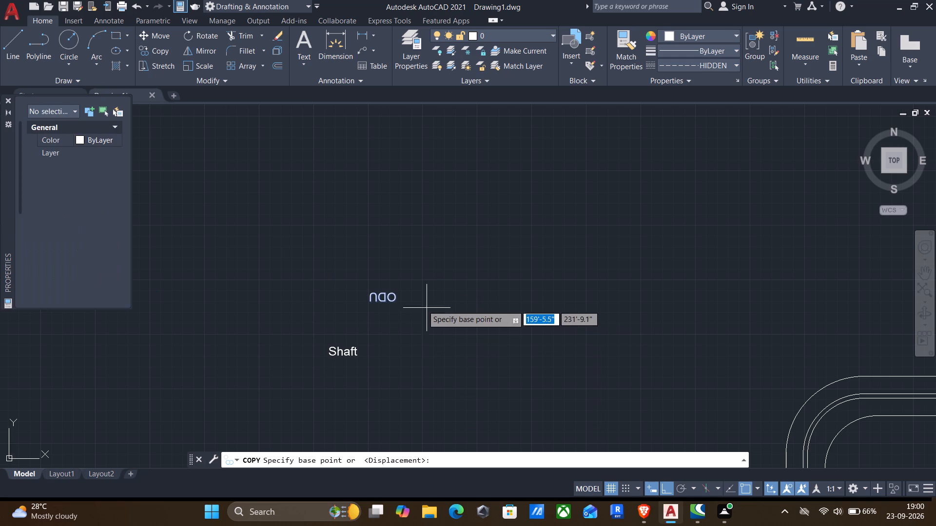
pyautogui.click(400, 296)
pyautogui.scroll(-2, 476, 353)
pyautogui.moveTo(541, 369); pyautogui.dragTo(412, 298, button='middle')
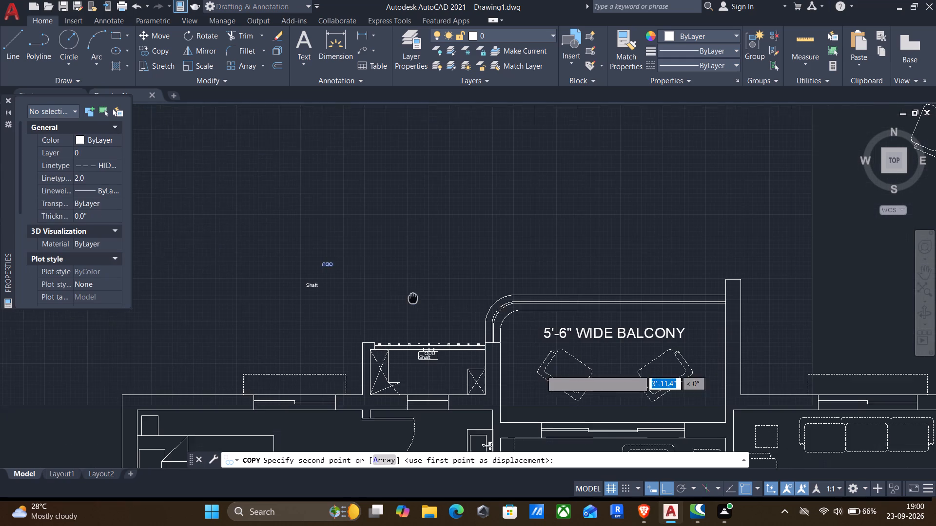
pyautogui.moveTo(412, 298); pyautogui.dragTo(410, 297, button='middle')
pyautogui.press('F8')
pyautogui.moveTo(484, 361); pyautogui.dragTo(415, 218, button='middle')
pyautogui.scroll(1, 474, 350)
pyautogui.scroll(-2, 492, 292)
pyautogui.moveTo(517, 335); pyautogui.dragTo(403, 209, button='middle')
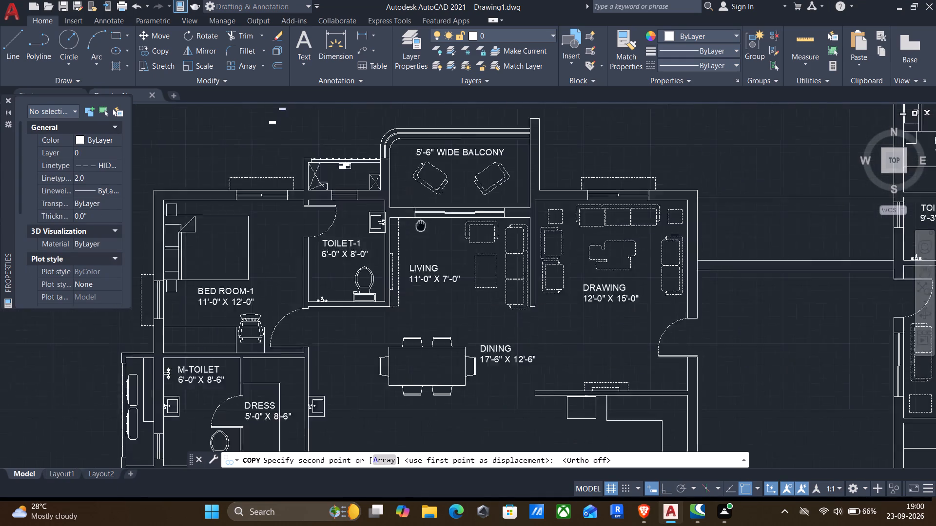
pyautogui.moveTo(403, 209); pyautogui.dragTo(370, 176, button='middle')
pyautogui.moveTo(376, 276); pyautogui.dragTo(359, 160, button='middle')
pyautogui.moveTo(337, 268); pyautogui.dragTo(339, 169, button='middle')
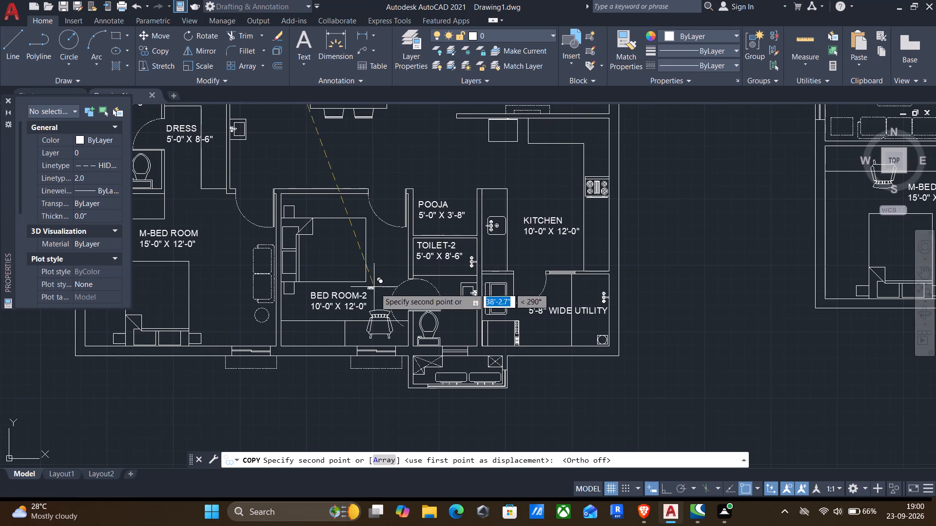
pyautogui.moveTo(375, 288); pyautogui.dragTo(369, 220, button='middle')
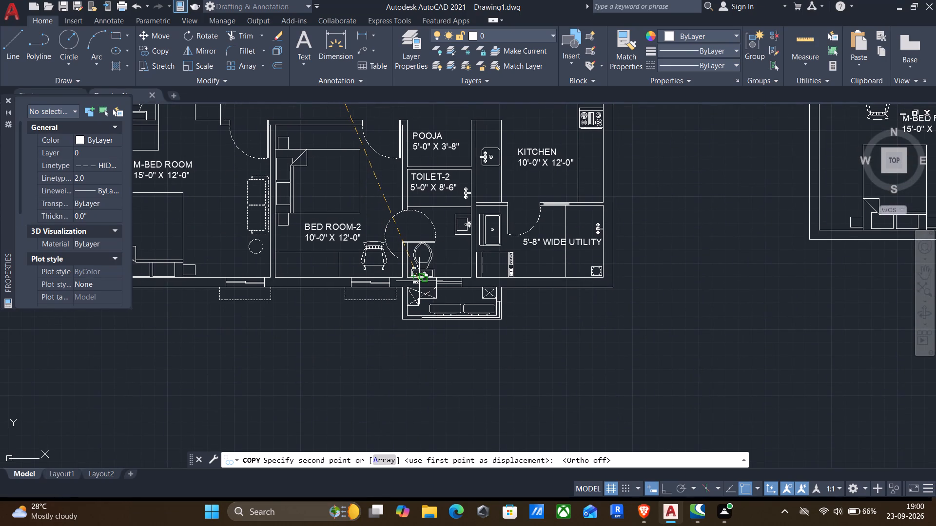
pyautogui.scroll(4, 530, 302)
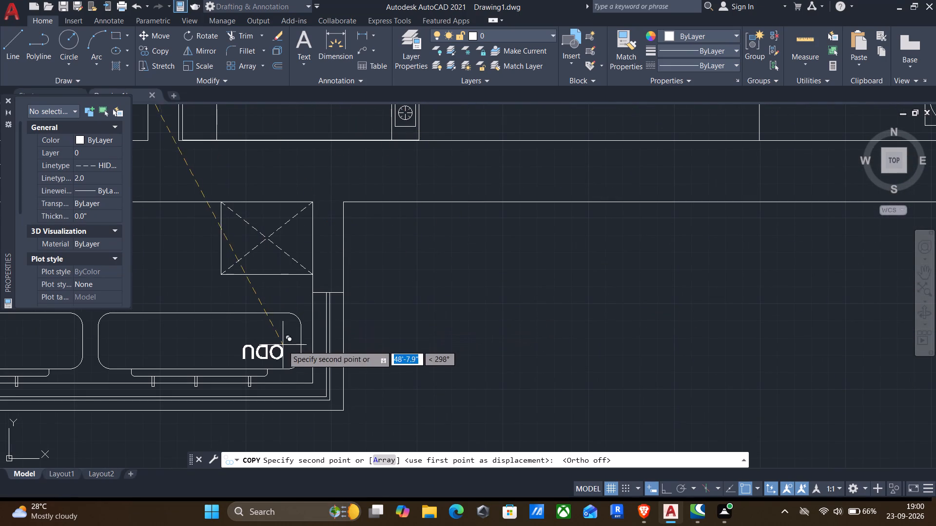
pyautogui.click(238, 345)
pyautogui.moveTo(239, 347); pyautogui.dragTo(439, 340, button='middle')
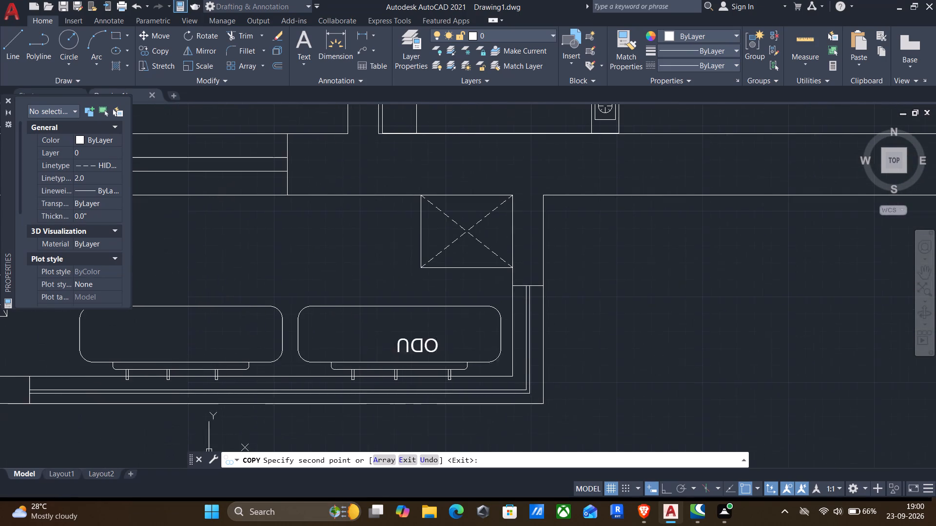
pyautogui.click(240, 340)
pyautogui.moveTo(245, 340); pyautogui.dragTo(488, 383, button='middle')
pyautogui.press('Escape')
# Copy the loose Shaft label from above the plan onto the outdoor unit nearest Bed Room-2 in the shaft below Toilet-2.
pyautogui.scroll(-4, 463, 300)
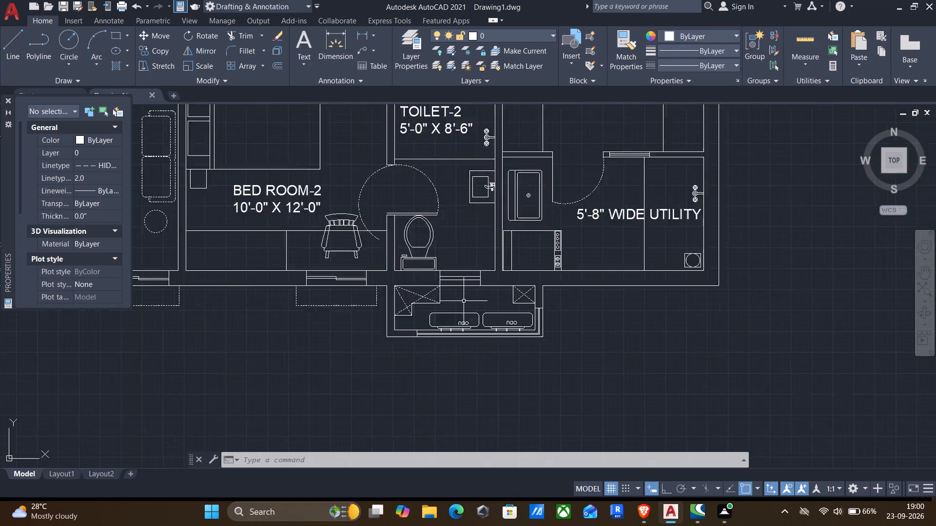
pyautogui.moveTo(458, 270); pyautogui.dragTo(605, 470, button='middle')
pyautogui.moveTo(392, 227); pyautogui.dragTo(692, 525, button='middle')
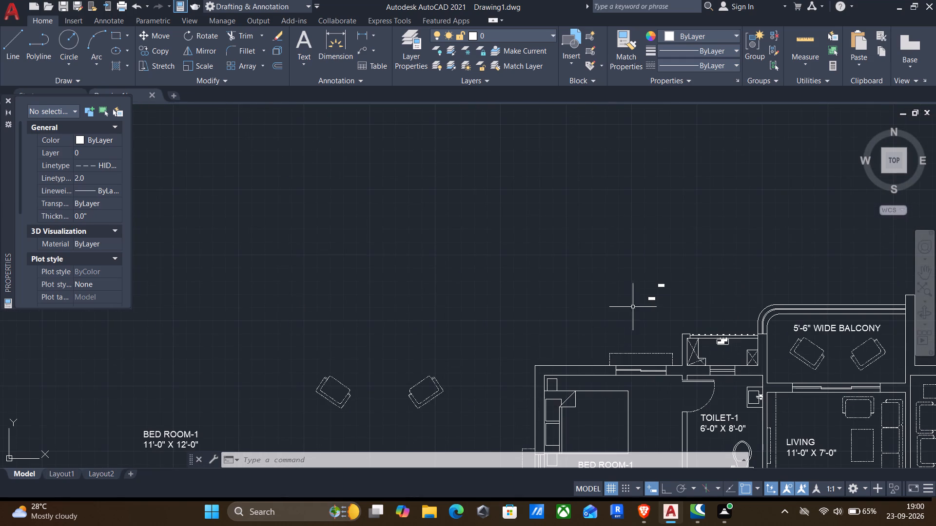
pyautogui.scroll(4, 642, 301)
pyautogui.click(635, 268)
pyautogui.click(741, 321)
pyautogui.press('c')
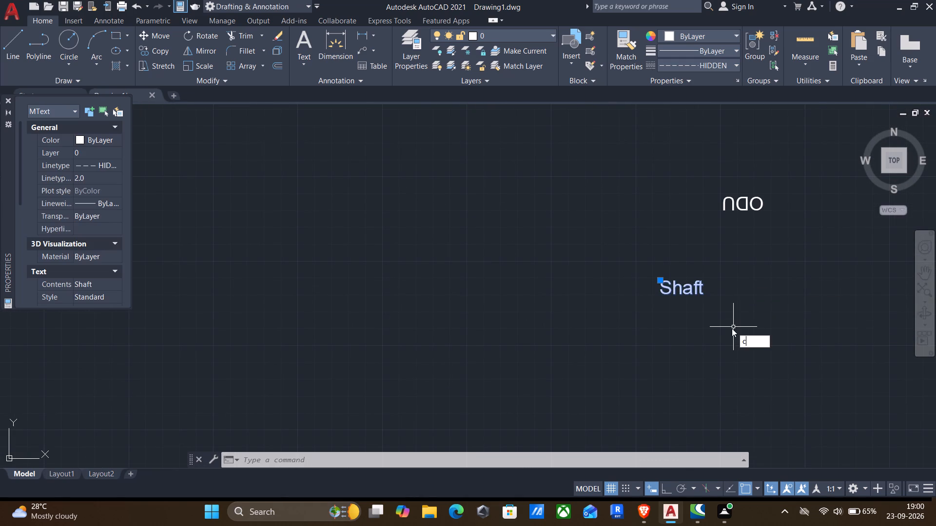
pyautogui.press('o')
pyautogui.press('Return')
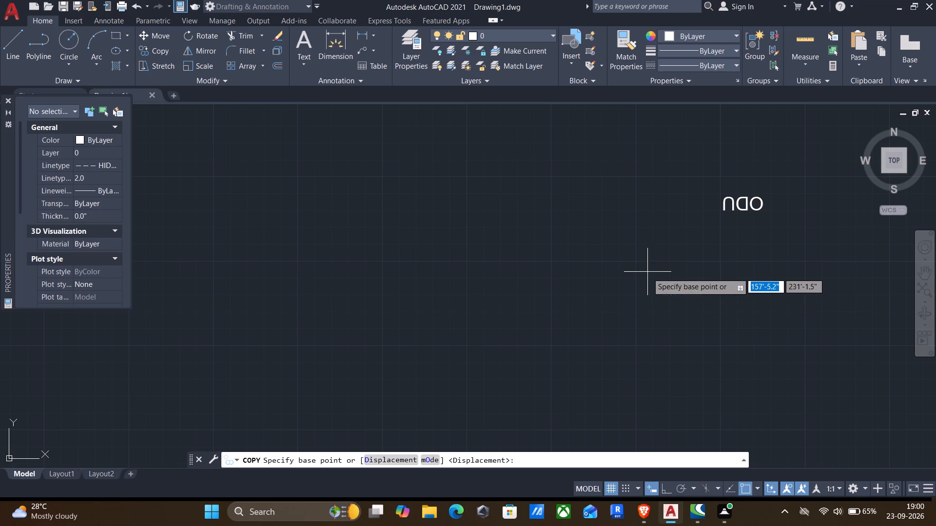
pyautogui.click(660, 280)
pyautogui.scroll(-2, 653, 320)
pyautogui.moveTo(659, 344); pyautogui.dragTo(429, 207, button='middle')
pyautogui.scroll(-1, 442, 239)
pyautogui.moveTo(691, 364); pyautogui.dragTo(294, 138, button='middle')
pyautogui.moveTo(354, 357); pyautogui.dragTo(427, 207, button='middle')
pyautogui.moveTo(451, 259); pyautogui.dragTo(471, 233, button='middle')
pyautogui.moveTo(510, 359); pyautogui.dragTo(540, 219, button='middle')
pyautogui.moveTo(423, 302); pyautogui.dragTo(513, 153, button='middle')
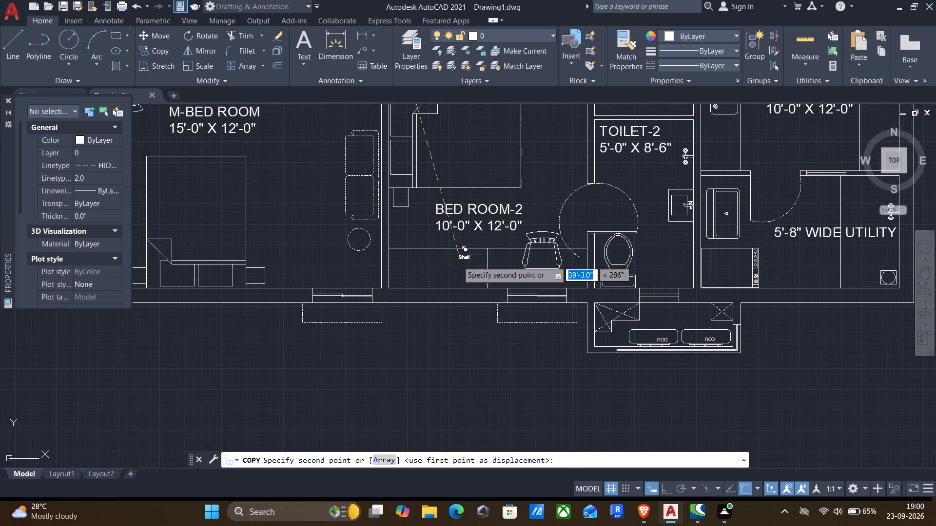
pyautogui.scroll(4, 624, 340)
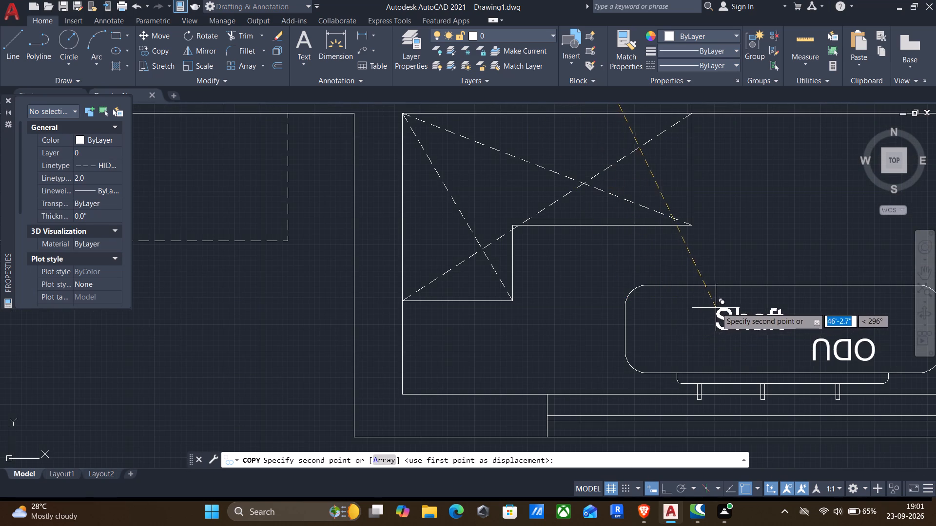
pyautogui.click(721, 304)
# Place another copy of the Shaft label in the empty space outside the M-Toilet's shaft and finish copying.
pyautogui.moveTo(606, 280); pyautogui.dragTo(935, 446, button='middle')
pyautogui.scroll(-4, 664, 382)
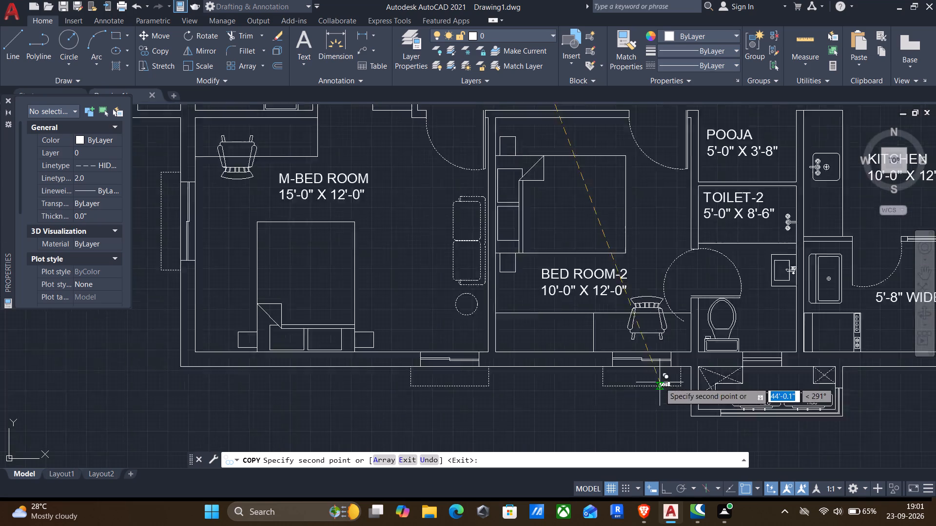
pyautogui.scroll(-1, 660, 382)
pyautogui.moveTo(590, 382); pyautogui.dragTo(834, 418, button='middle')
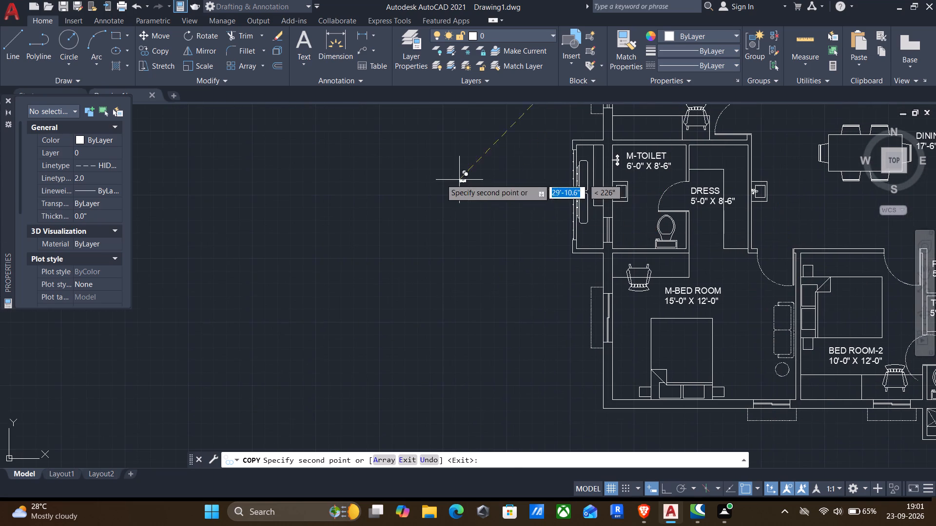
pyautogui.moveTo(419, 188); pyautogui.dragTo(494, 232, button='middle')
pyautogui.click(492, 224)
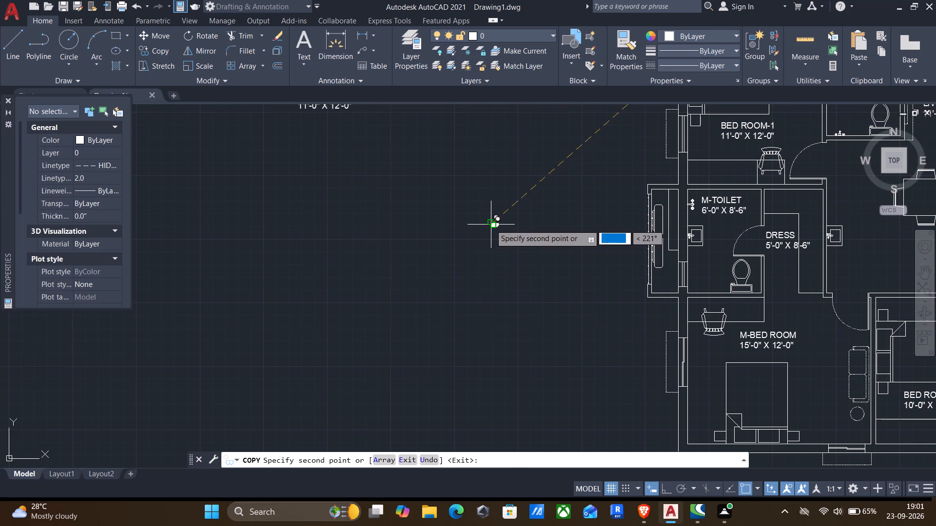
pyautogui.press('Escape')
# Rotate the Shaft label outside the M-Toilet's shaft by 90 degrees so it reads vertically.
pyautogui.moveTo(475, 205); pyautogui.dragTo(480, 217)
pyautogui.click(530, 283)
pyautogui.write('ro')
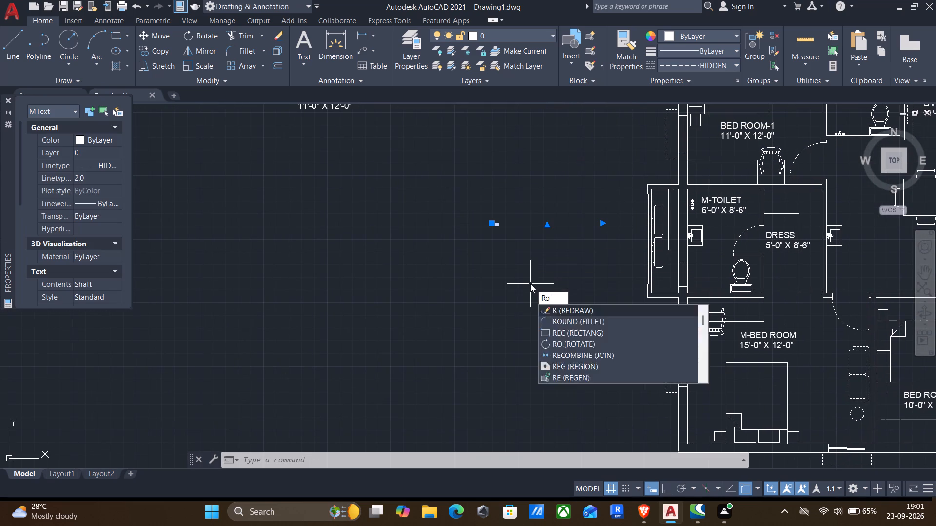
pyautogui.press('Return')
pyautogui.click(497, 220)
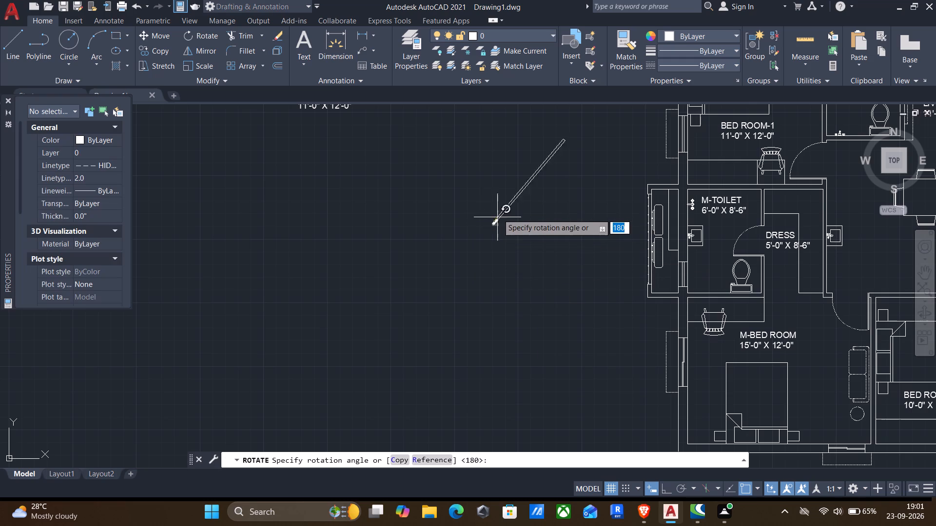
pyautogui.press('F8')
pyautogui.click(489, 173)
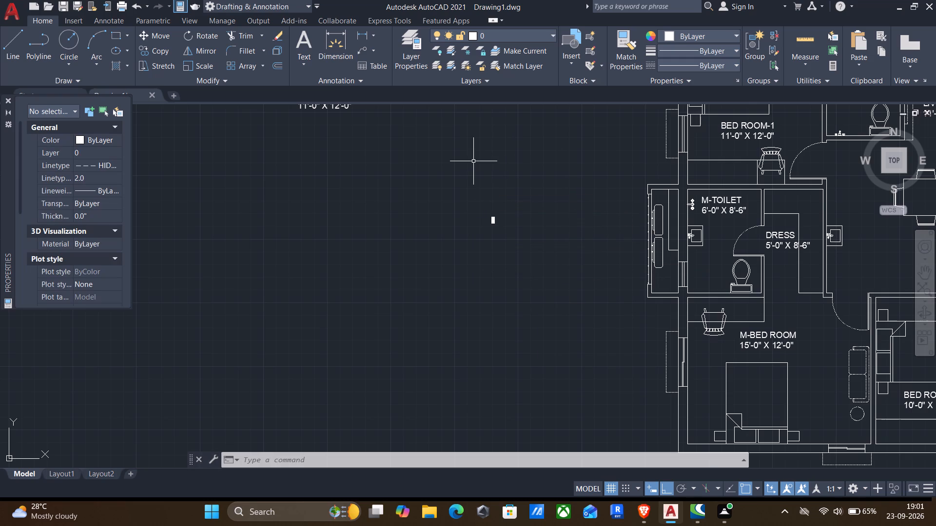
# Copy the vertical Shaft label onto the lower outdoor unit in the shaft beside M-Toilet.
pyautogui.scroll(2, 472, 166)
pyautogui.moveTo(473, 252); pyautogui.dragTo(408, 166, button='middle')
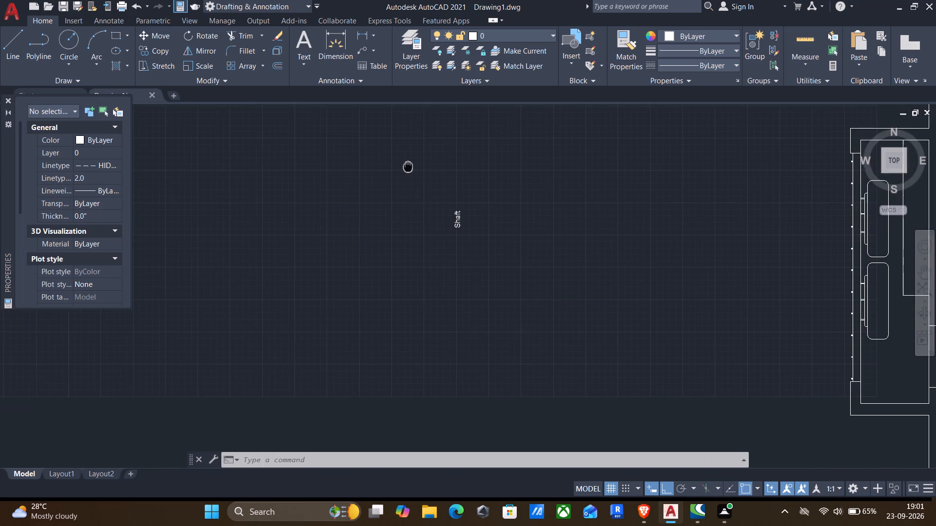
pyautogui.moveTo(408, 166); pyautogui.dragTo(404, 165, button='middle')
pyautogui.moveTo(397, 173); pyautogui.dragTo(414, 205)
pyautogui.click(537, 298)
pyautogui.press('c')
pyautogui.press('o')
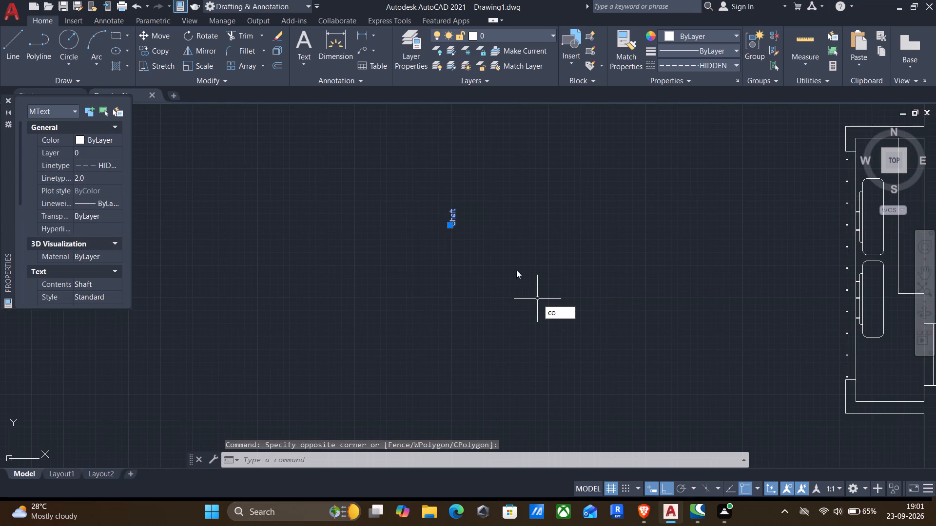
pyautogui.press('Return')
pyautogui.scroll(3, 475, 238)
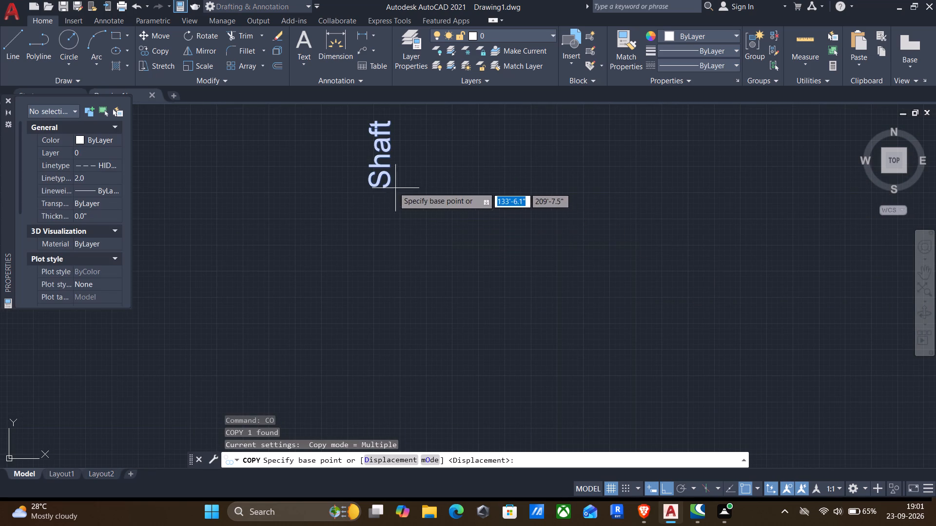
pyautogui.click(391, 187)
pyautogui.scroll(-2, 410, 242)
pyautogui.moveTo(539, 297); pyautogui.dragTo(342, 244, button='middle')
pyautogui.press('F8')
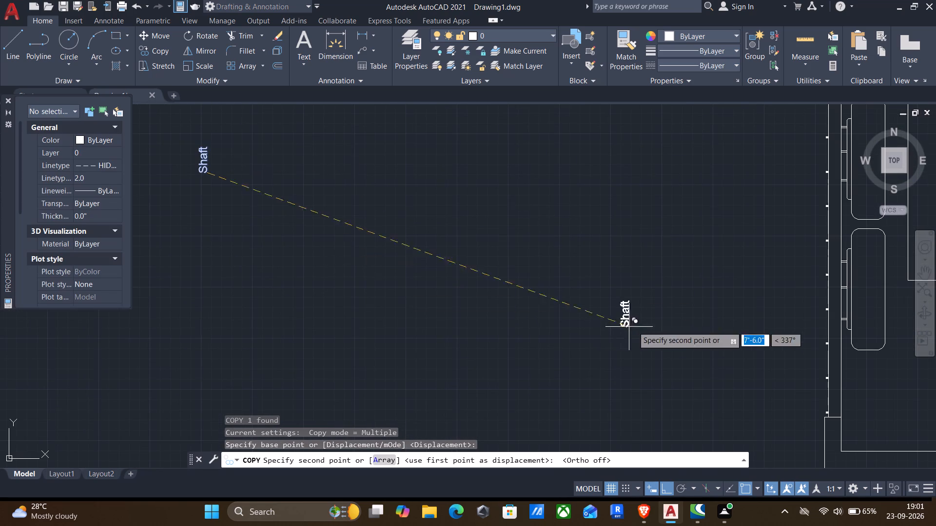
pyautogui.moveTo(637, 321); pyautogui.dragTo(342, 305, button='middle')
pyautogui.scroll(2, 616, 304)
pyautogui.scroll(1, 546, 308)
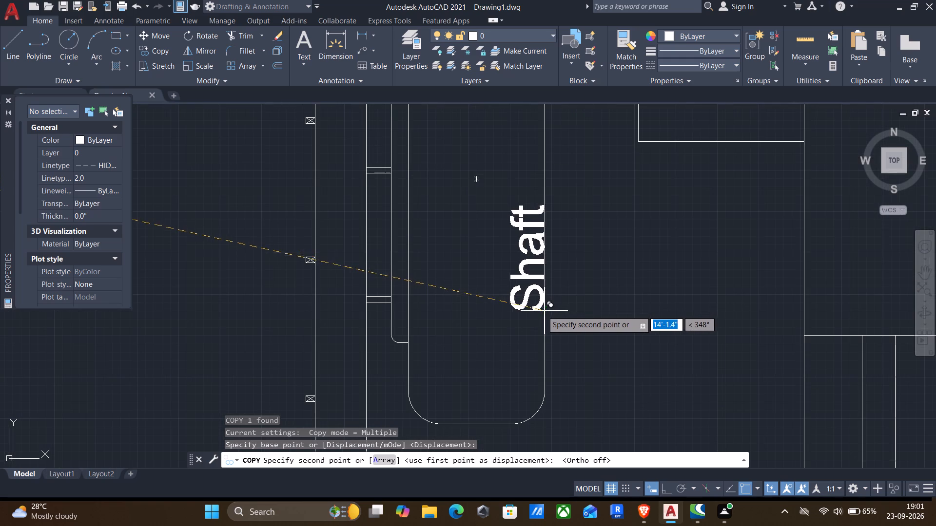
pyautogui.click(531, 310)
pyautogui.press('Escape')
# Rotate the loose upside-down ODU label above the plan so it reads vertically from bottom to top.
pyautogui.scroll(-3, 523, 311)
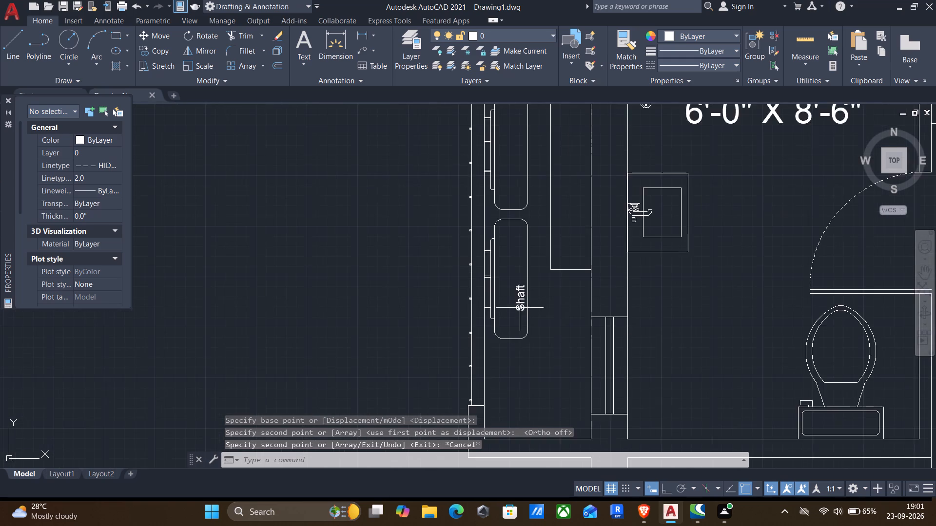
pyautogui.moveTo(410, 212); pyautogui.dragTo(464, 349, button='middle')
pyautogui.scroll(-5, 464, 350)
pyautogui.moveTo(455, 266); pyautogui.dragTo(467, 319, button='middle')
pyautogui.scroll(2, 517, 280)
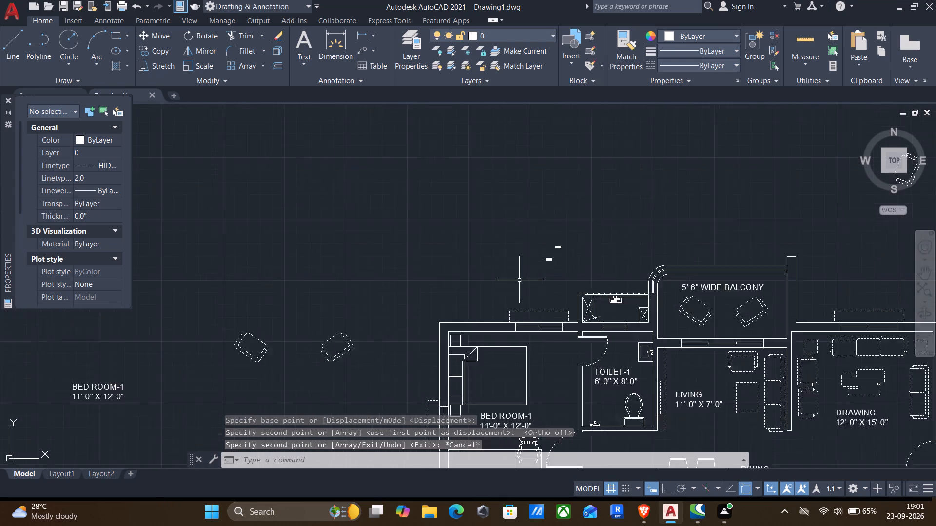
pyautogui.scroll(2, 522, 279)
pyautogui.moveTo(621, 219); pyautogui.dragTo(630, 222)
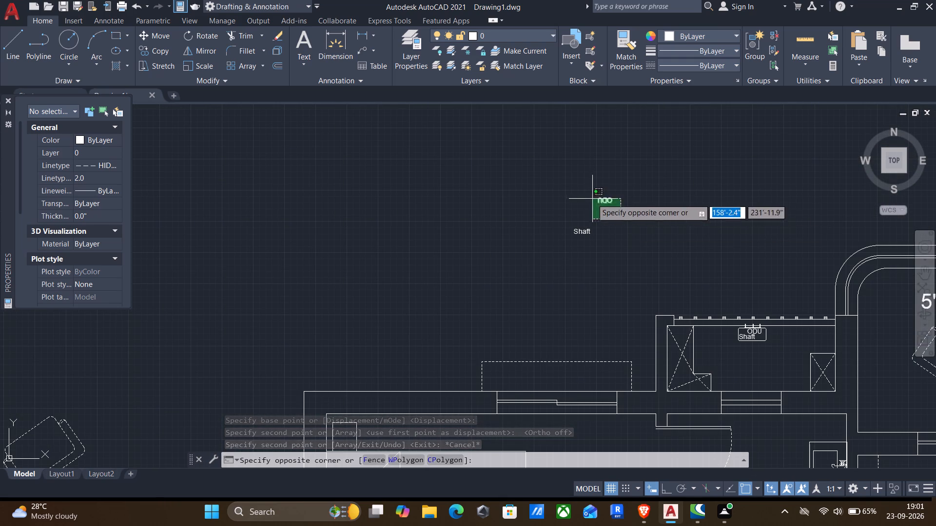
pyautogui.click(580, 190)
pyautogui.write('ro')
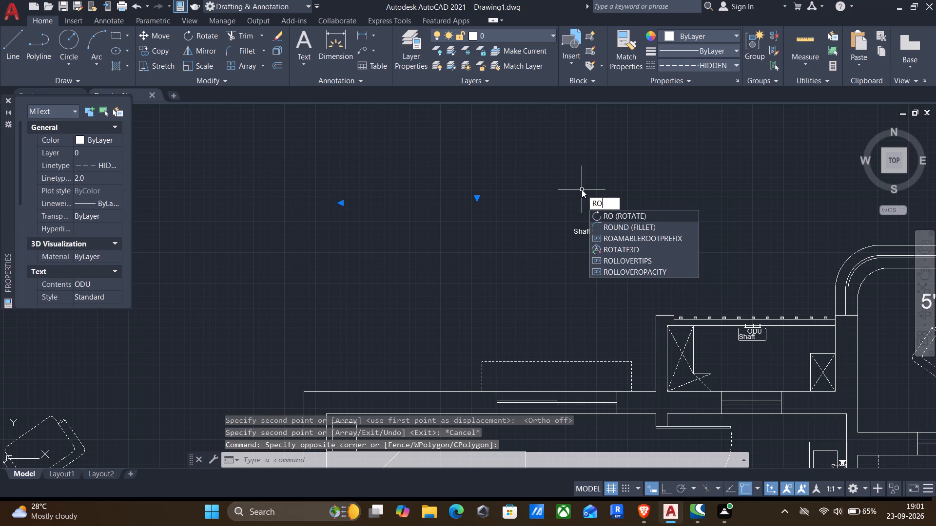
pyautogui.press('Return')
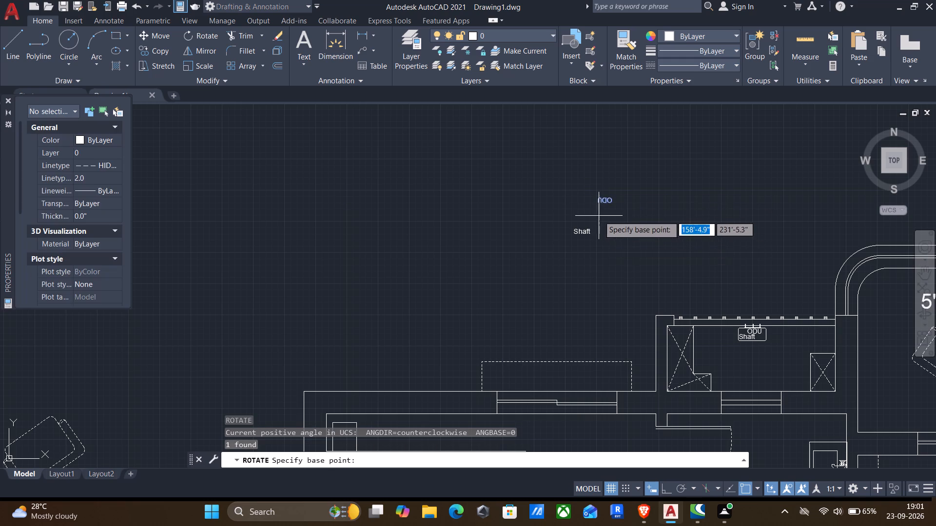
pyautogui.scroll(3, 599, 215)
pyautogui.click(650, 162)
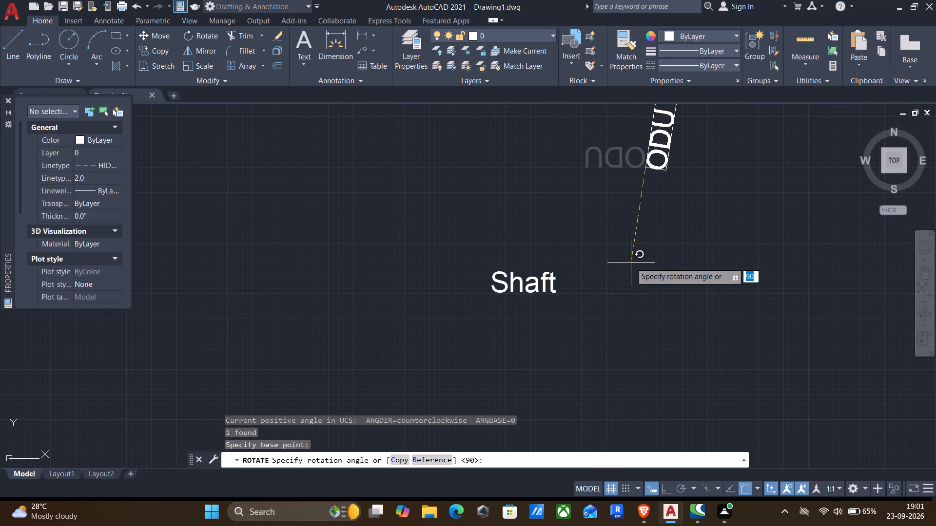
pyautogui.press('F8')
pyautogui.click(634, 263)
# Copy the vertical ODU label from above the plan onto the upper outdoor unit in the shaft beside M-Toilet.
pyautogui.moveTo(631, 209); pyautogui.dragTo(646, 304, button='middle')
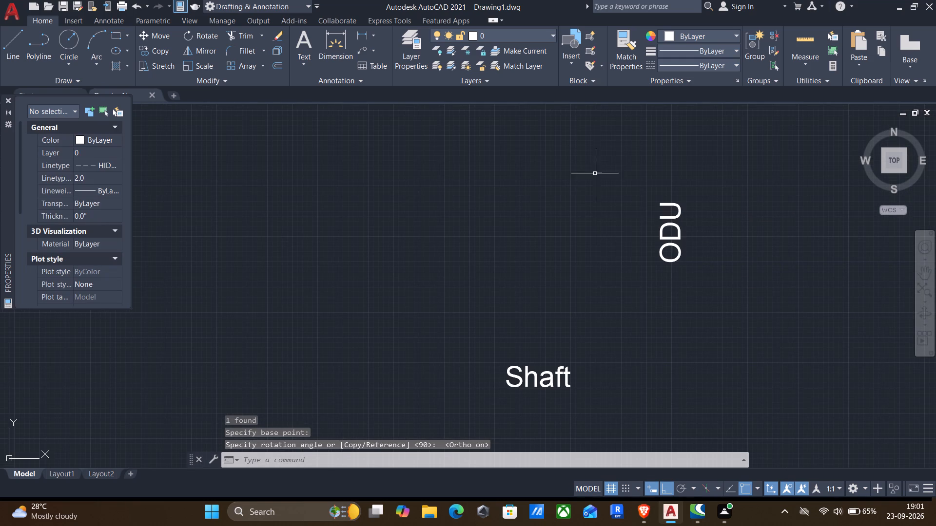
pyautogui.click(594, 169)
pyautogui.click(731, 325)
pyautogui.write('co')
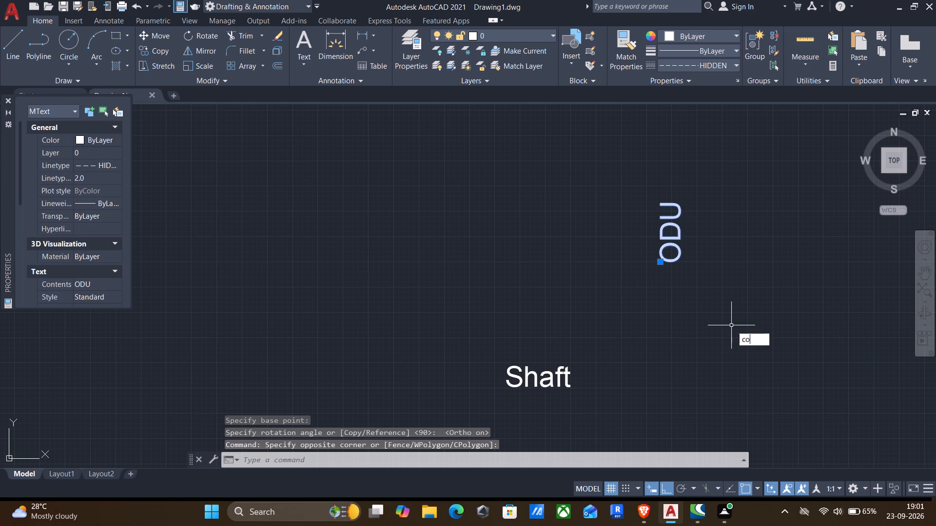
pyautogui.press('Return')
pyautogui.click(681, 261)
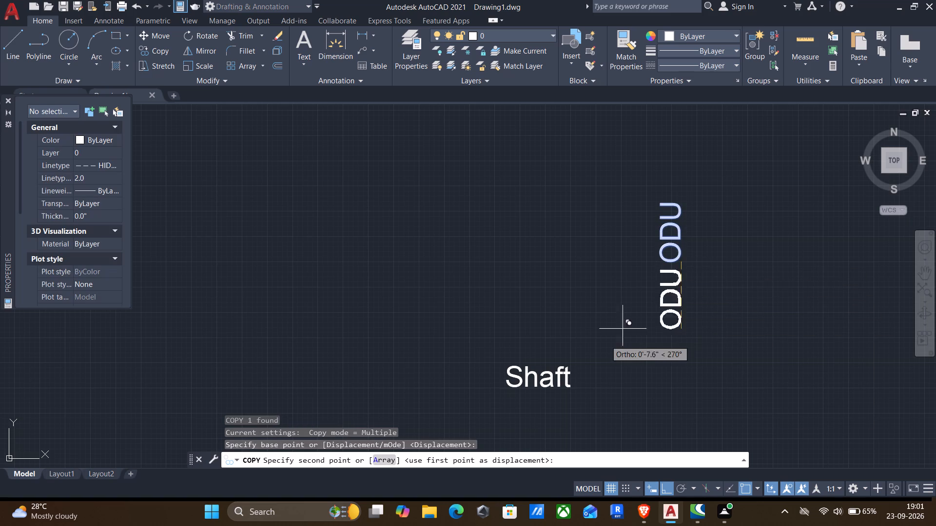
pyautogui.press('F8')
pyautogui.scroll(-2, 579, 341)
pyautogui.moveTo(507, 365); pyautogui.dragTo(632, 232, button='middle')
pyautogui.scroll(-2, 639, 239)
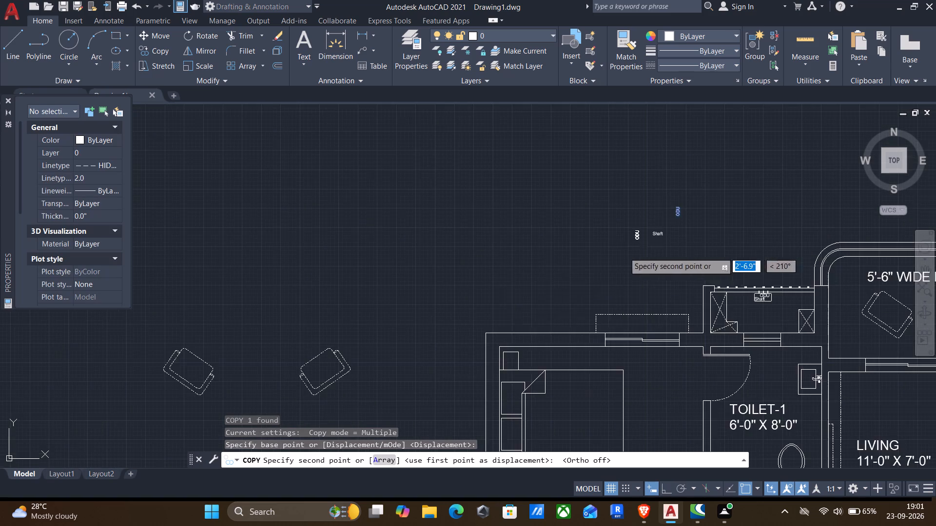
pyautogui.moveTo(491, 322); pyautogui.dragTo(626, 116, button='middle')
pyautogui.moveTo(544, 263); pyautogui.dragTo(614, 93, button='middle')
pyautogui.scroll(3, 666, 253)
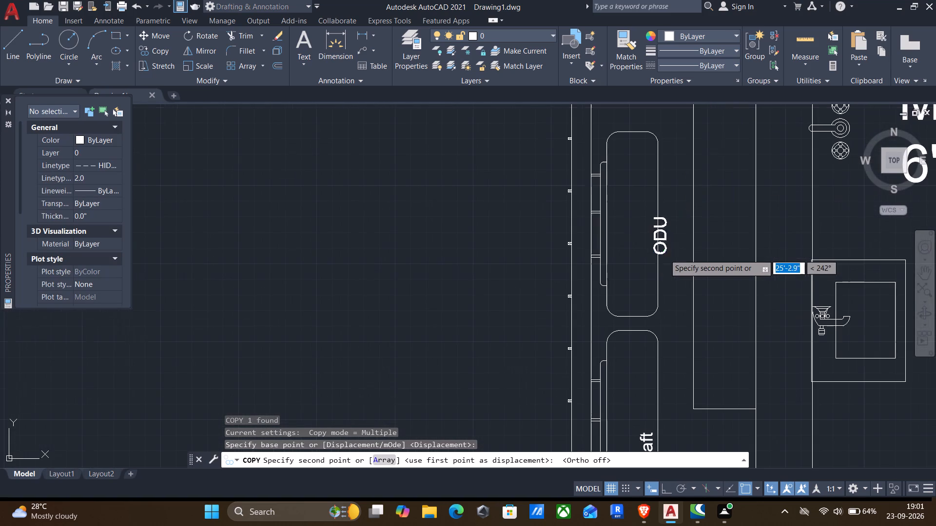
pyautogui.click(634, 243)
pyautogui.press('Escape')
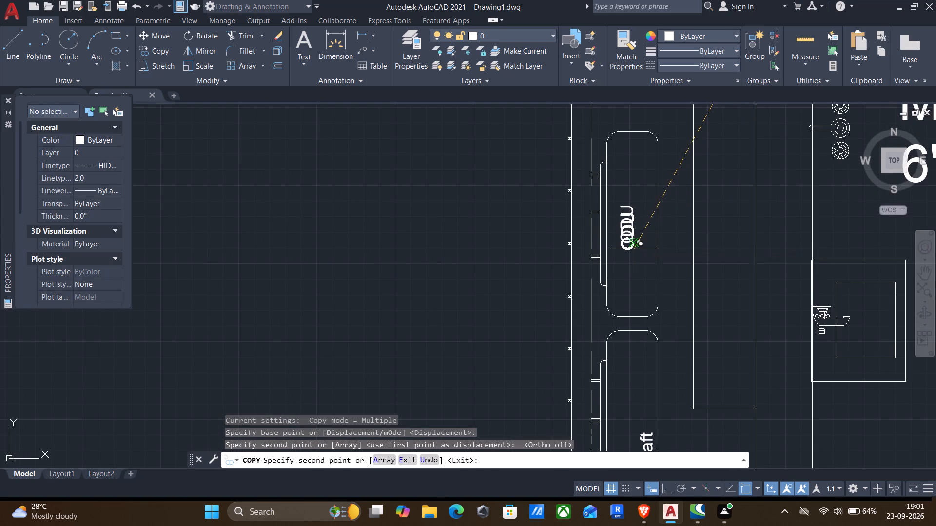
# Copy the vertical ODU label from the upper outdoor unit onto the lower outdoor unit beside M-Toilet.
pyautogui.moveTo(655, 319); pyautogui.dragTo(715, 163, button='middle')
pyautogui.moveTo(691, 217); pyautogui.dragTo(683, 411, button='middle')
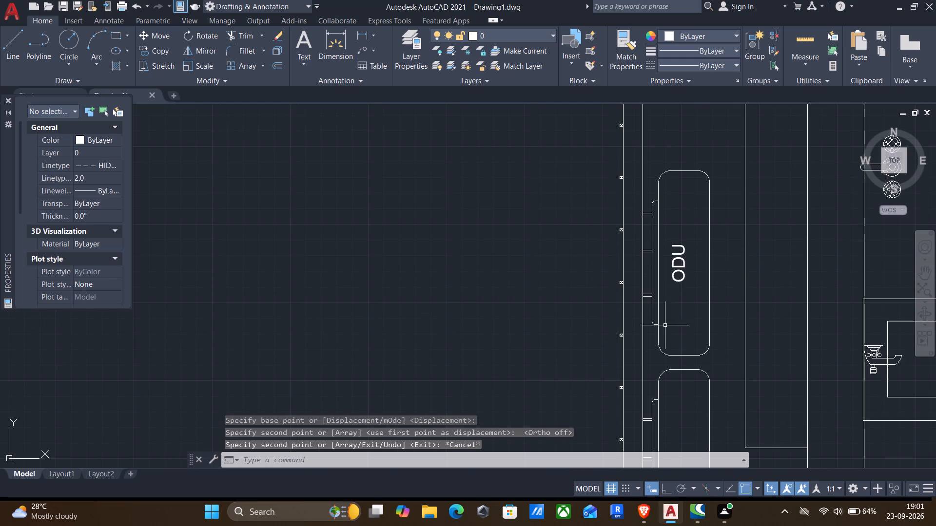
pyautogui.click(675, 260)
pyautogui.write('co')
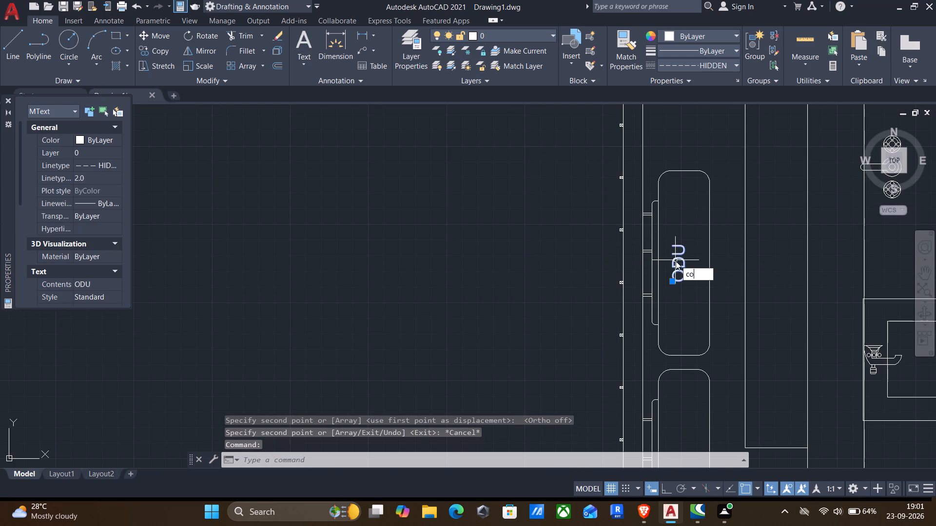
pyautogui.press('Return')
pyautogui.click(680, 277)
pyautogui.moveTo(676, 318); pyautogui.dragTo(684, 152, button='middle')
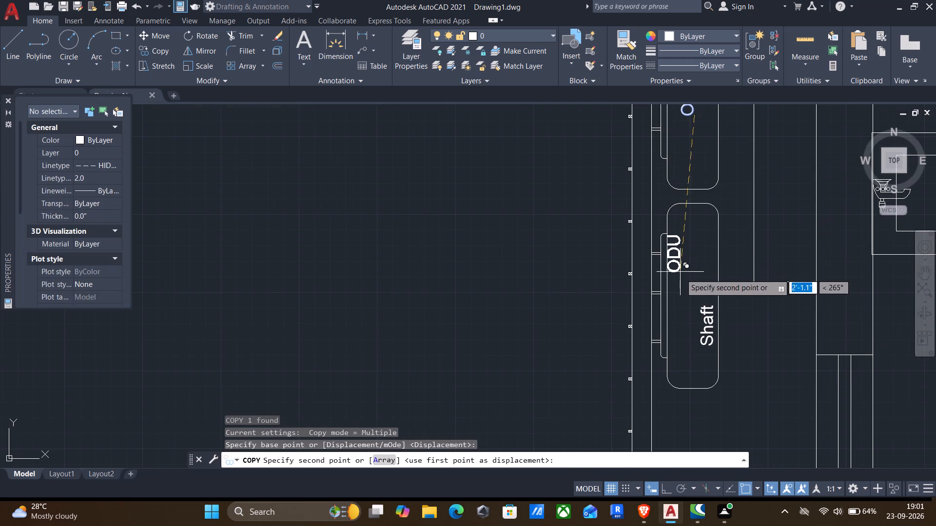
pyautogui.click(690, 300)
pyautogui.press('Escape')
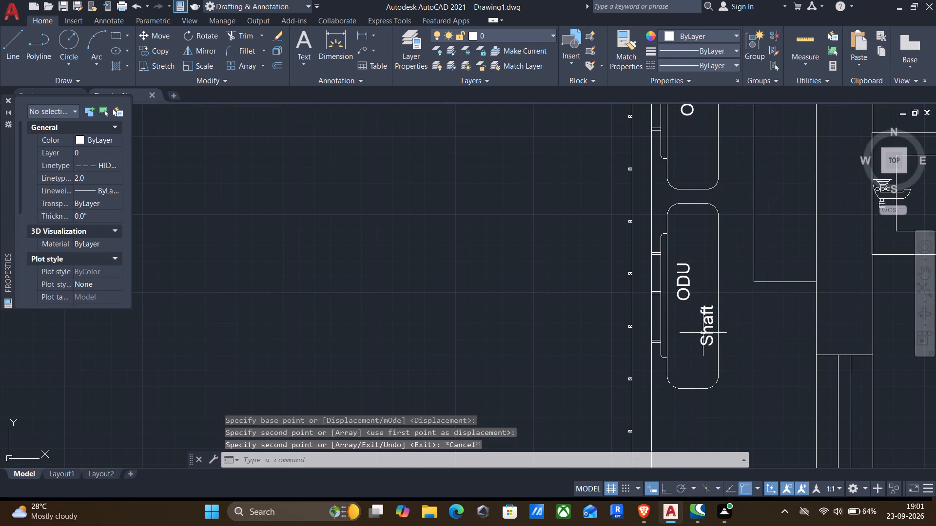
# Set the text height of all ODU and Shaft labels in the shafts of M-Toilet, Toilet-1 and Toilet-2 to 4".
pyautogui.click(706, 334)
pyautogui.click(689, 287)
pyautogui.moveTo(693, 172); pyautogui.dragTo(690, 246, button='middle')
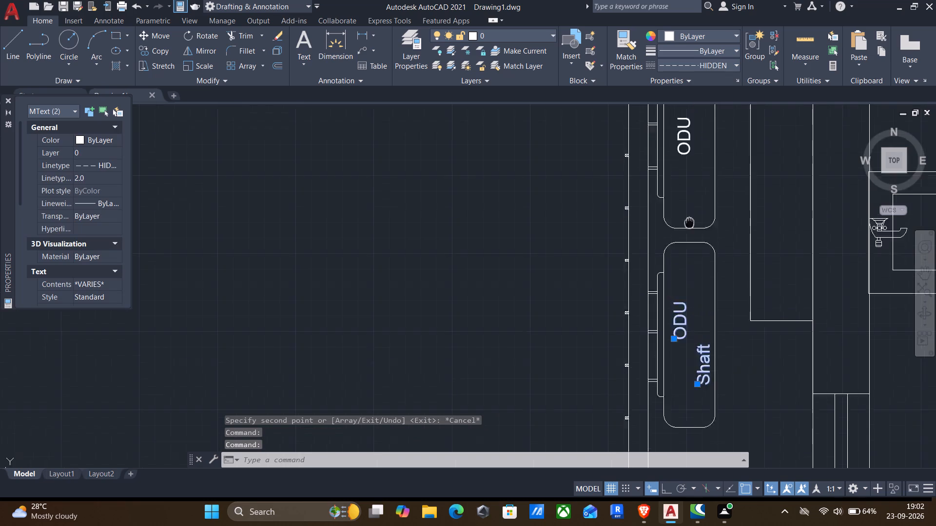
pyautogui.moveTo(690, 246); pyautogui.dragTo(694, 301, button='middle')
pyautogui.click(685, 234)
pyautogui.scroll(-3, 693, 253)
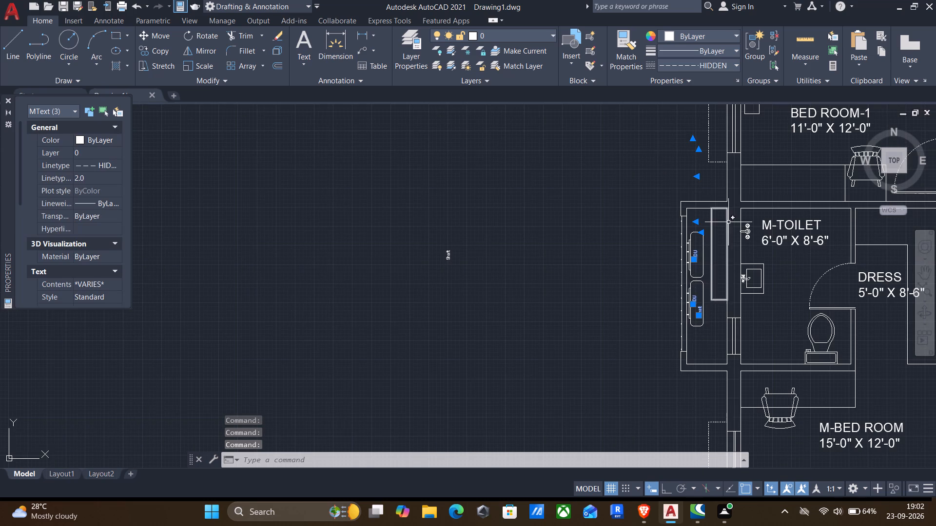
pyautogui.moveTo(722, 255); pyautogui.dragTo(687, 360, button='middle')
pyautogui.scroll(-1, 720, 259)
pyautogui.moveTo(747, 210); pyautogui.dragTo(580, 273, button='middle')
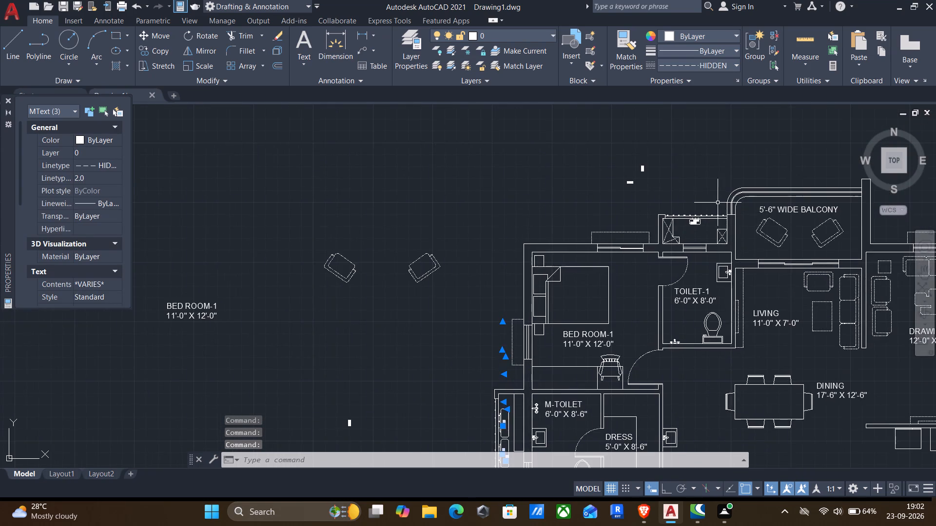
pyautogui.scroll(7, 694, 220)
pyautogui.click(691, 220)
pyautogui.click(655, 233)
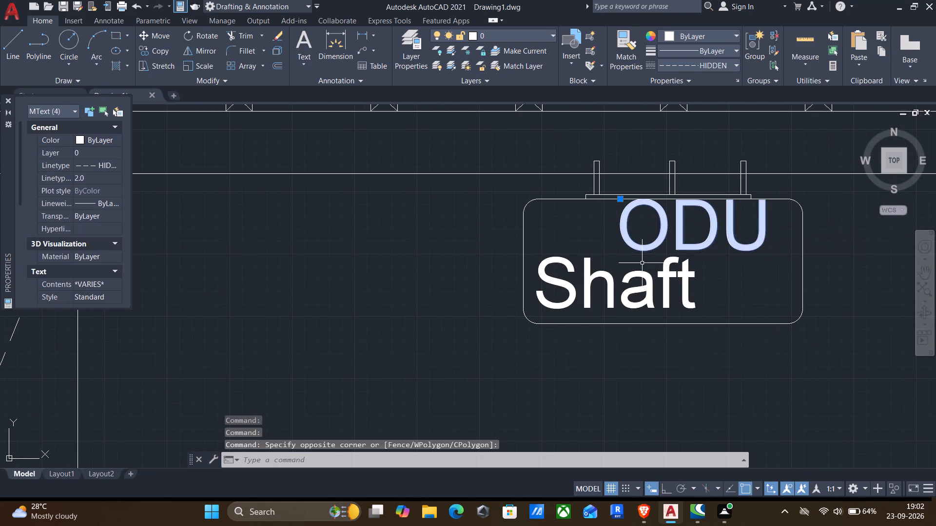
pyautogui.click(636, 282)
pyautogui.scroll(-4, 637, 288)
pyautogui.click(632, 292)
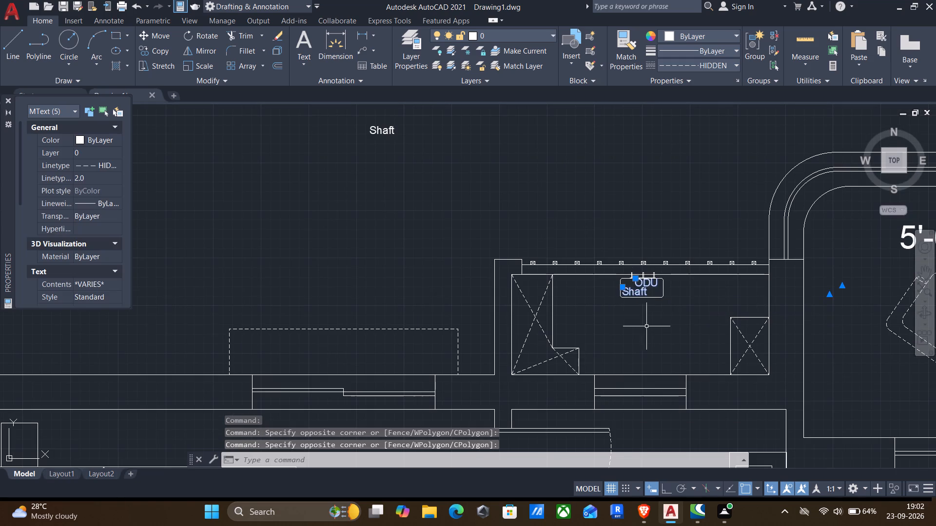
pyautogui.moveTo(646, 327); pyautogui.dragTo(530, 186, button='middle')
pyautogui.scroll(-3, 532, 202)
pyautogui.moveTo(571, 284); pyautogui.dragTo(585, 108, button='middle')
pyautogui.moveTo(580, 302); pyautogui.dragTo(584, 191, button='middle')
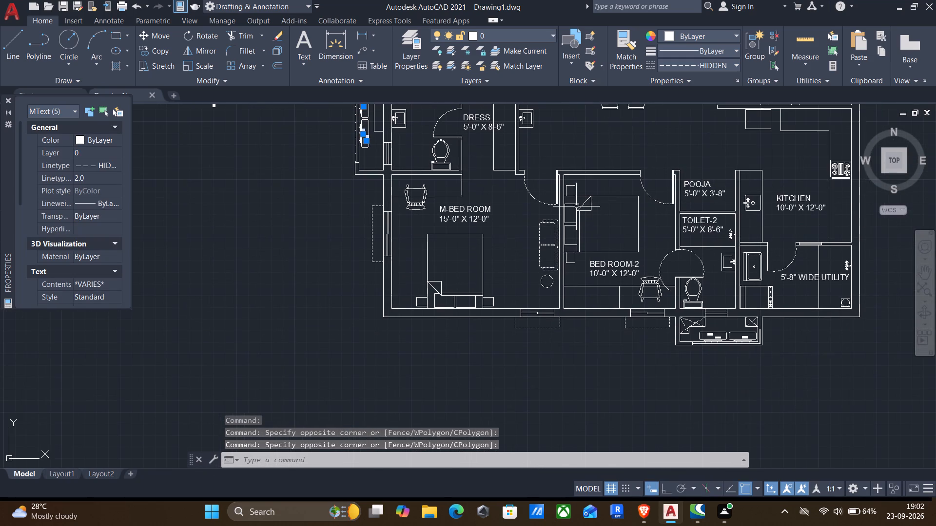
pyautogui.scroll(4, 733, 340)
pyautogui.click(598, 278)
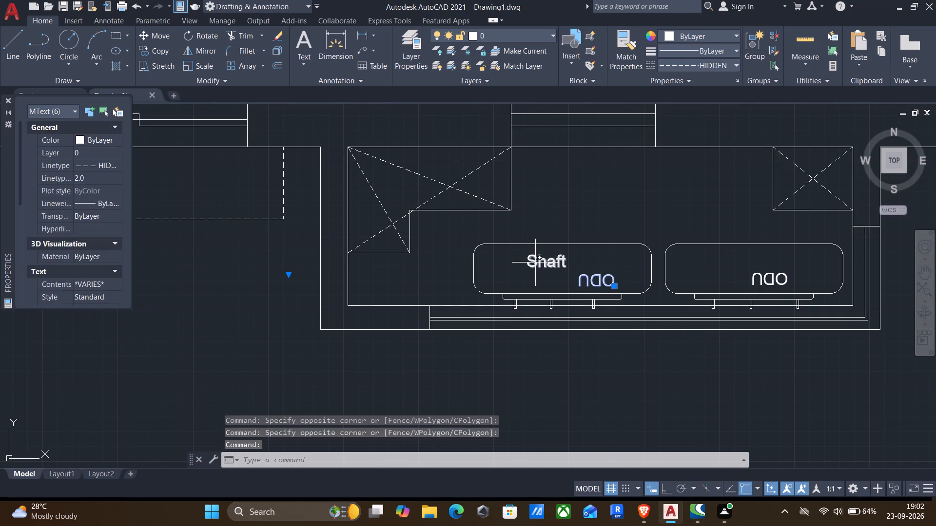
pyautogui.click(535, 263)
pyautogui.click(758, 274)
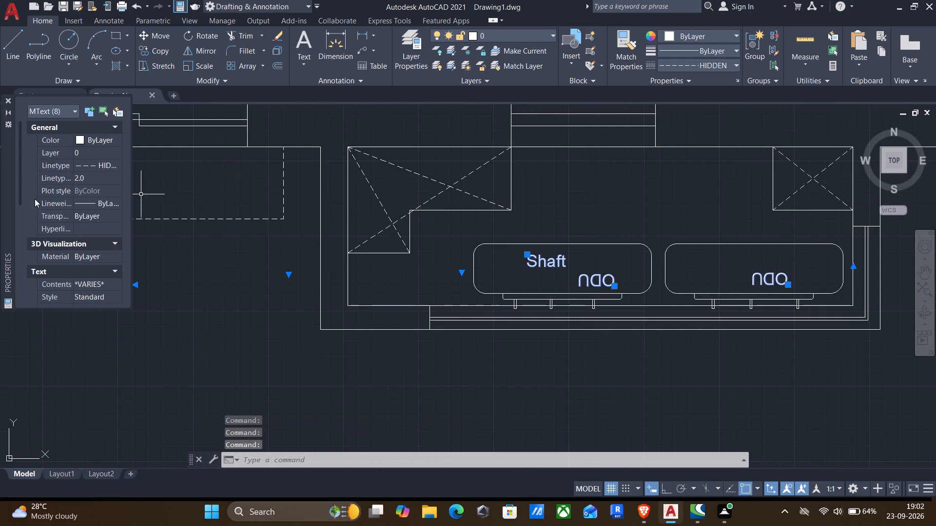
pyautogui.scroll(-3, 47, 221)
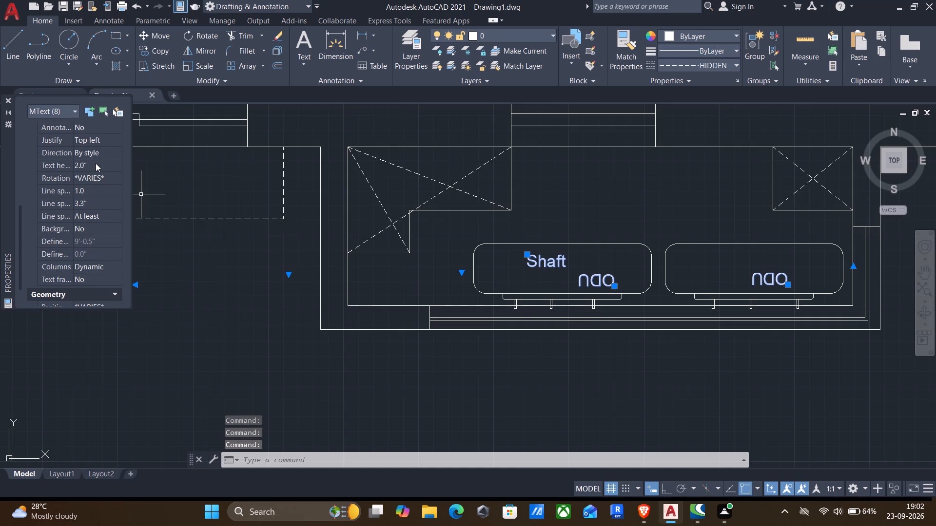
pyautogui.click(96, 166)
pyautogui.press('4')
pyautogui.hotkey('shift', '"')
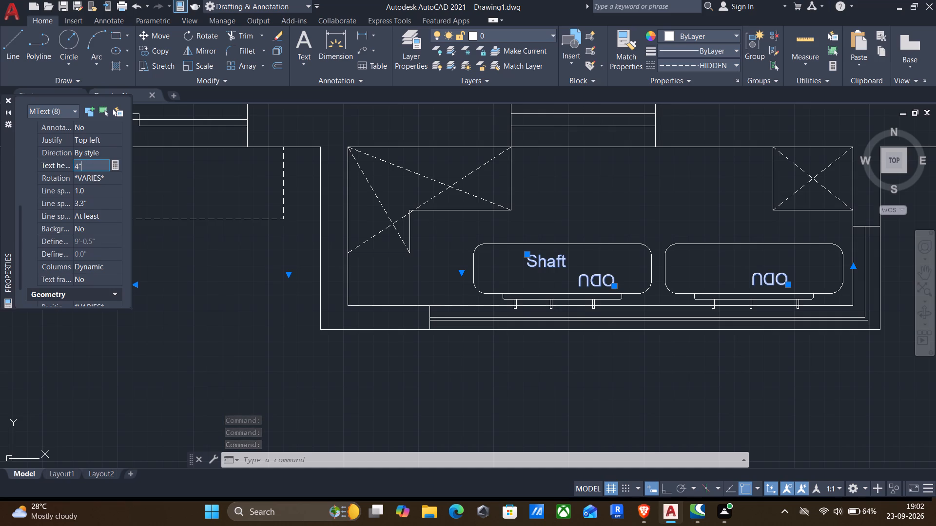
pyautogui.press('Return')
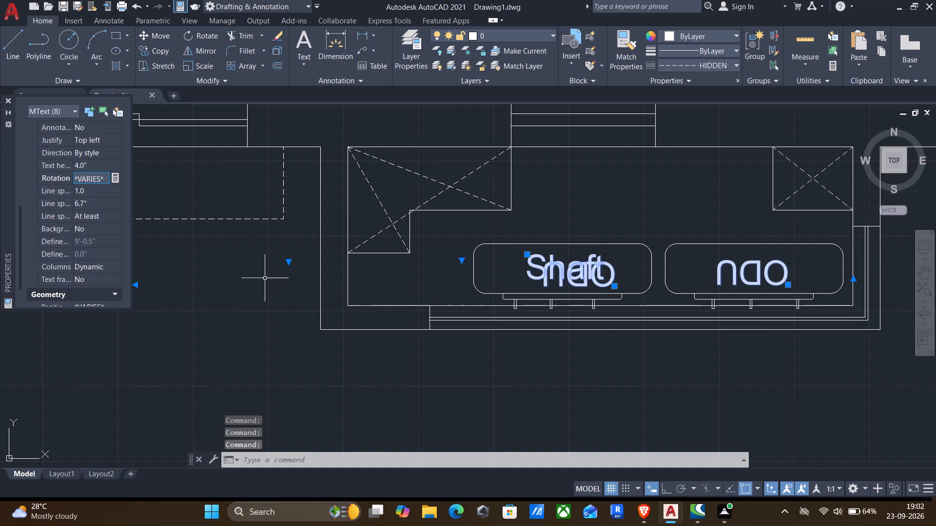
# Set the text height of the selected ODU and Shaft labels to 3" and clear the selection.
pyautogui.click(108, 164)
pyautogui.press('3')
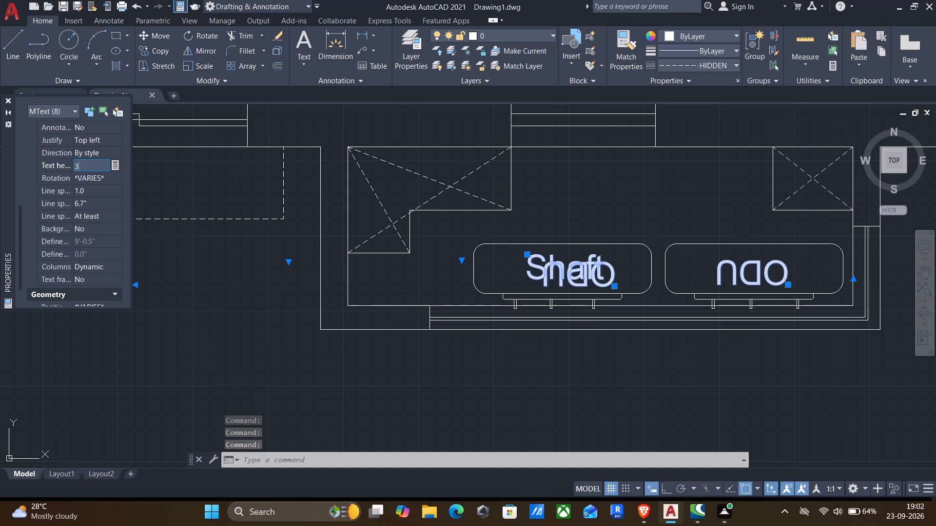
pyautogui.hotkey('shift', '"')
pyautogui.press('Return')
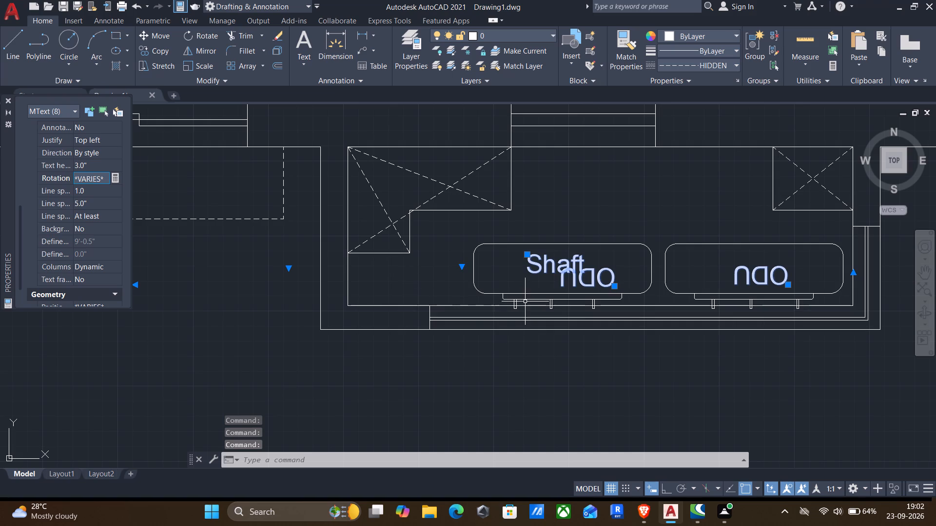
pyautogui.press('Escape')
# Draw a short line across the wall connecting the two apartments, at the wall's midpoint.
pyautogui.moveTo(524, 300); pyautogui.dragTo(585, 329, button='middle')
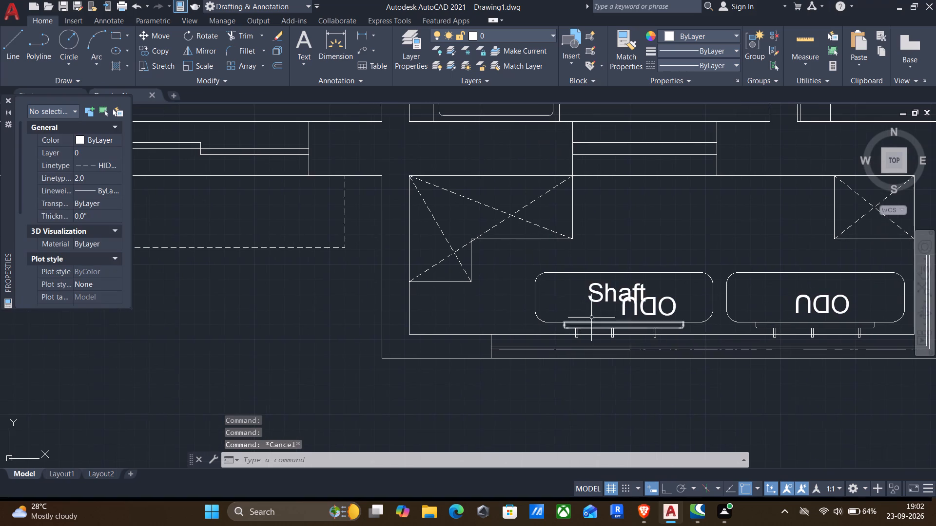
pyautogui.scroll(-2, 587, 303)
pyautogui.moveTo(524, 270); pyautogui.dragTo(567, 298, button='middle')
pyautogui.scroll(-2, 467, 301)
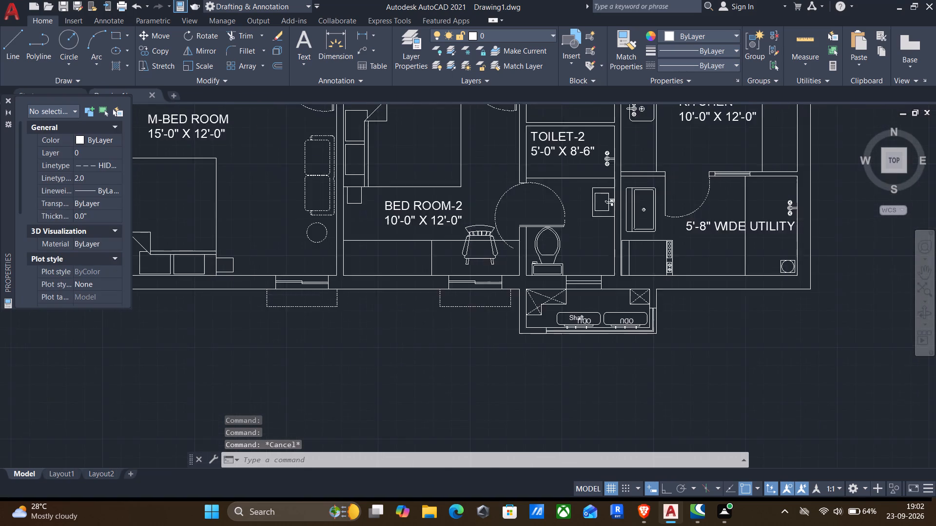
pyautogui.moveTo(462, 300); pyautogui.dragTo(505, 335, button='middle')
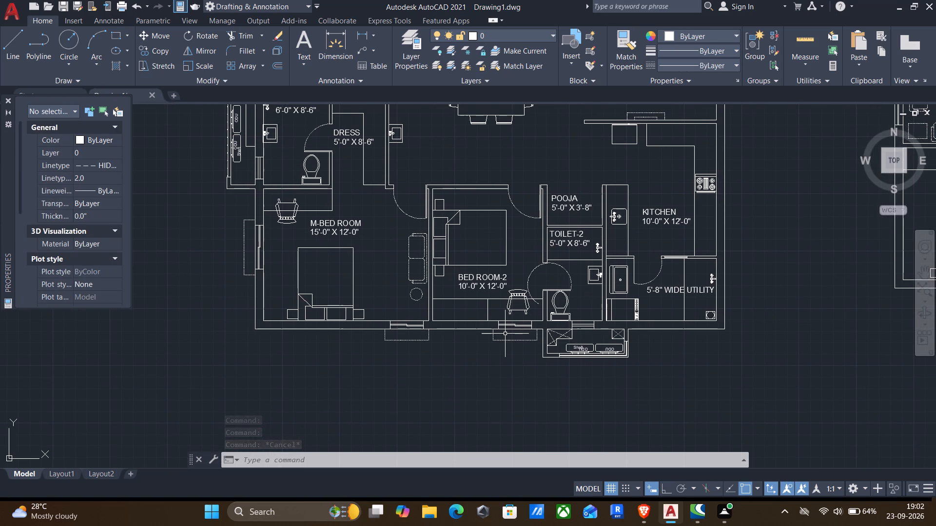
pyautogui.scroll(-1, 506, 334)
pyautogui.moveTo(522, 302); pyautogui.dragTo(523, 339, button='middle')
pyautogui.moveTo(297, 229); pyautogui.dragTo(242, 278, button='middle')
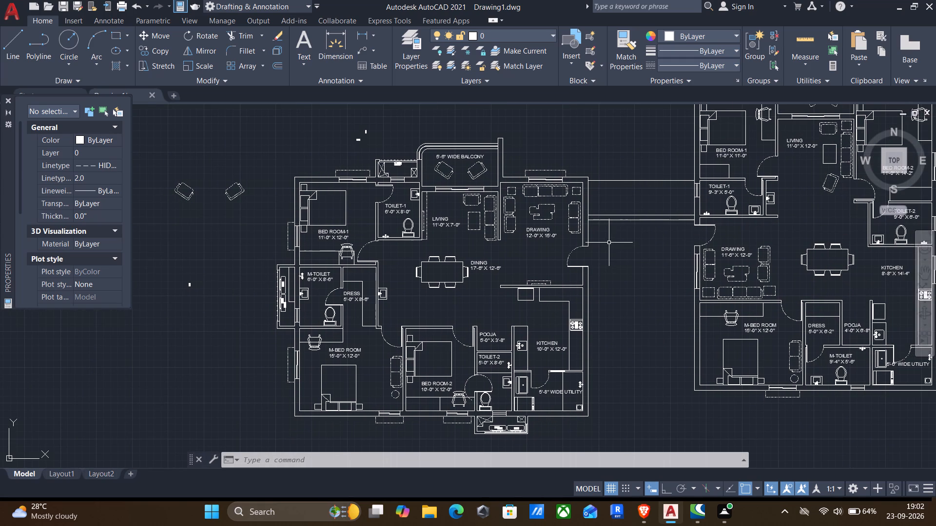
pyautogui.moveTo(639, 253); pyautogui.dragTo(624, 256, button='middle')
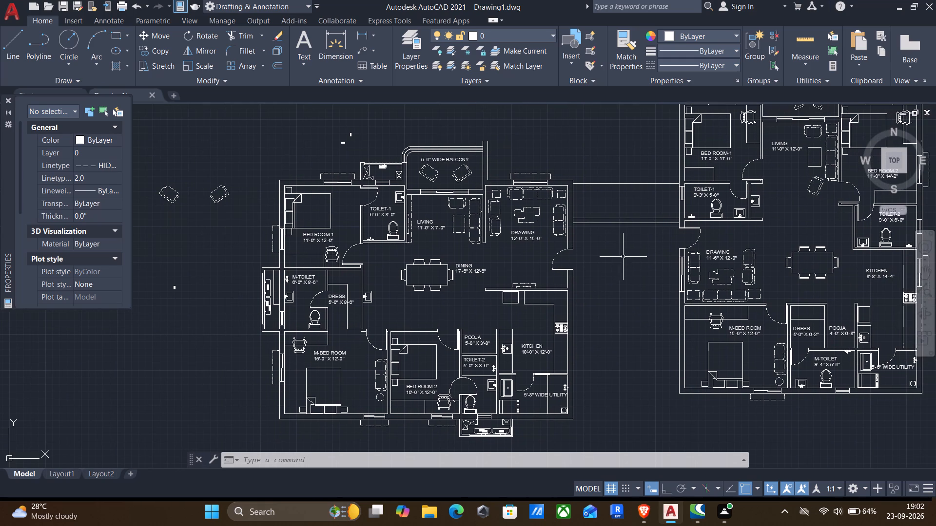
pyautogui.press('l')
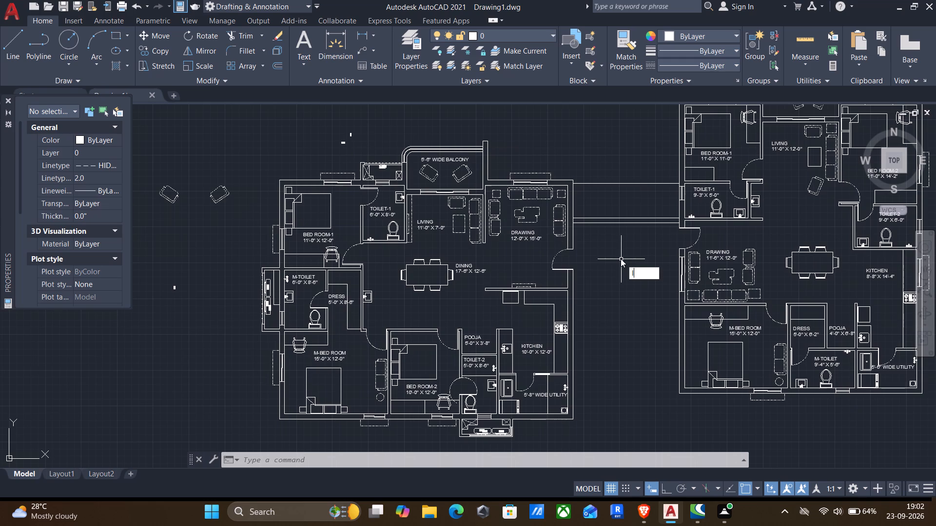
pyautogui.press('Return')
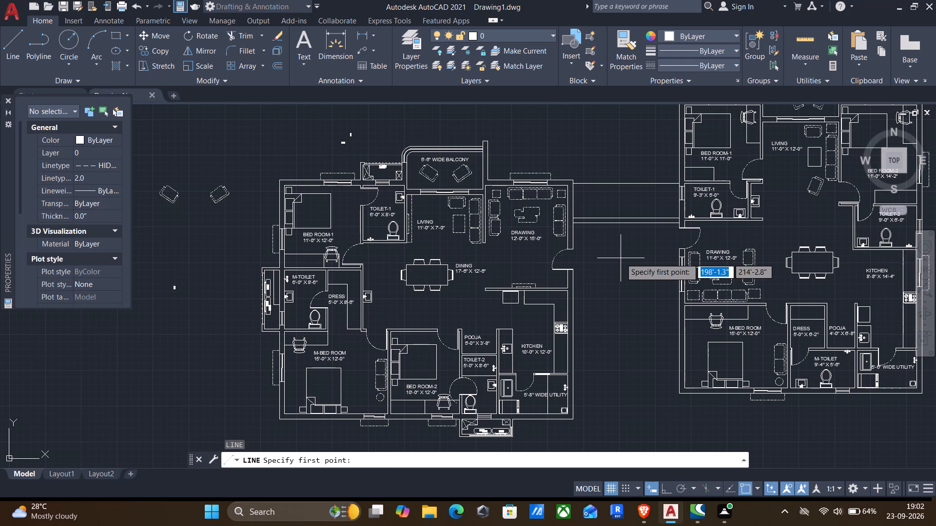
pyautogui.scroll(2, 611, 246)
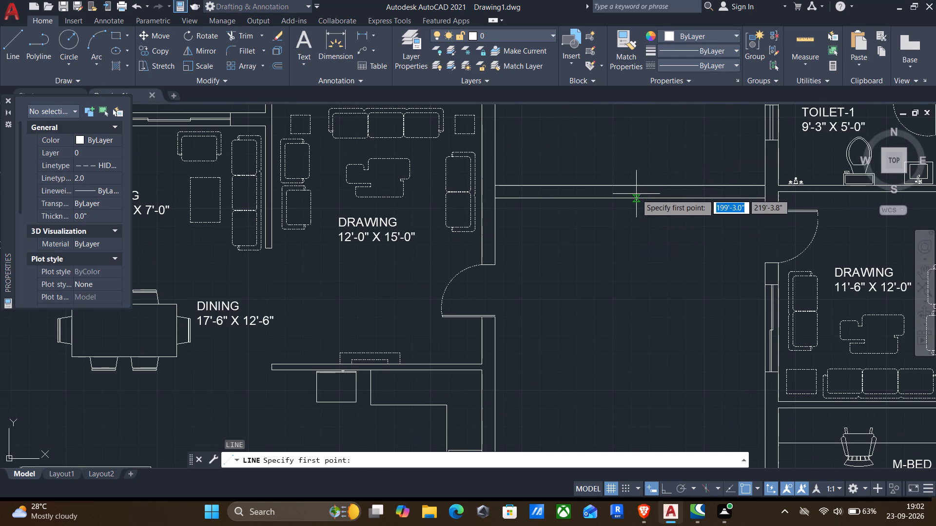
pyautogui.click(631, 185)
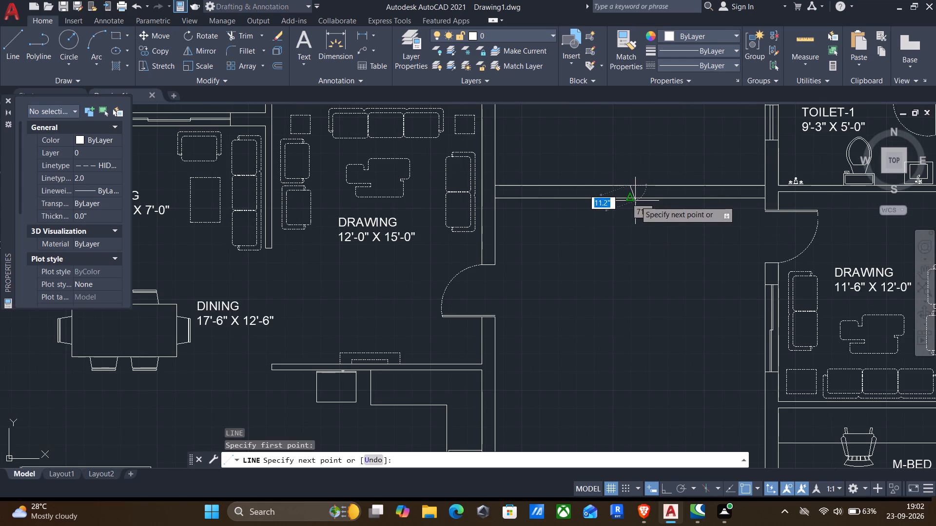
pyautogui.click(631, 201)
pyautogui.press('Return')
# Offset the short midpoint line 3' to each side along the connecting wall to mark the window jambs.
pyautogui.press('o')
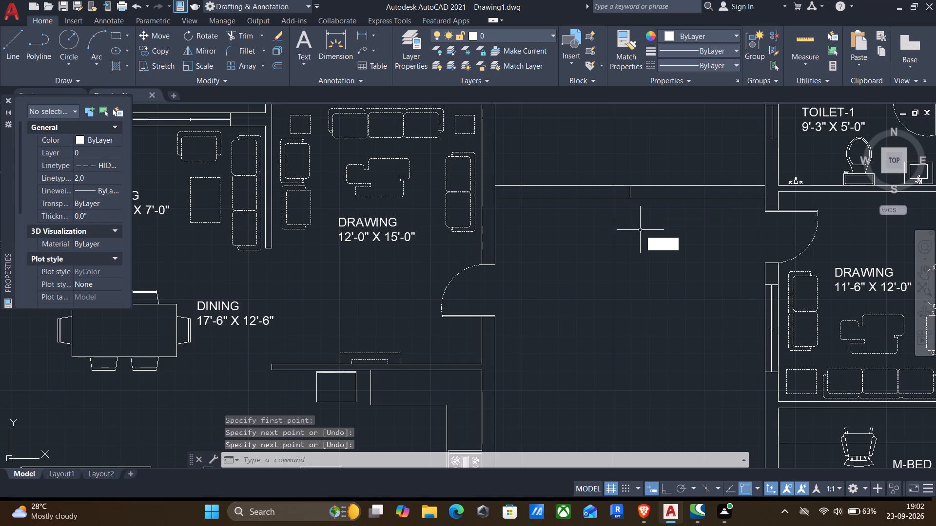
pyautogui.press('Return')
pyautogui.click(640, 189)
pyautogui.click(605, 190)
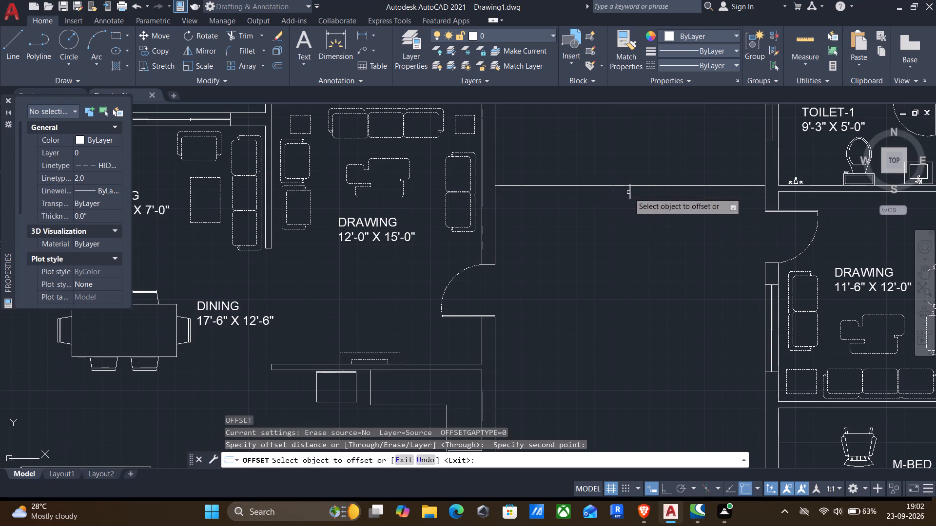
pyautogui.click(628, 192)
pyautogui.press('3')
pyautogui.press("'")
pyautogui.press('Return')
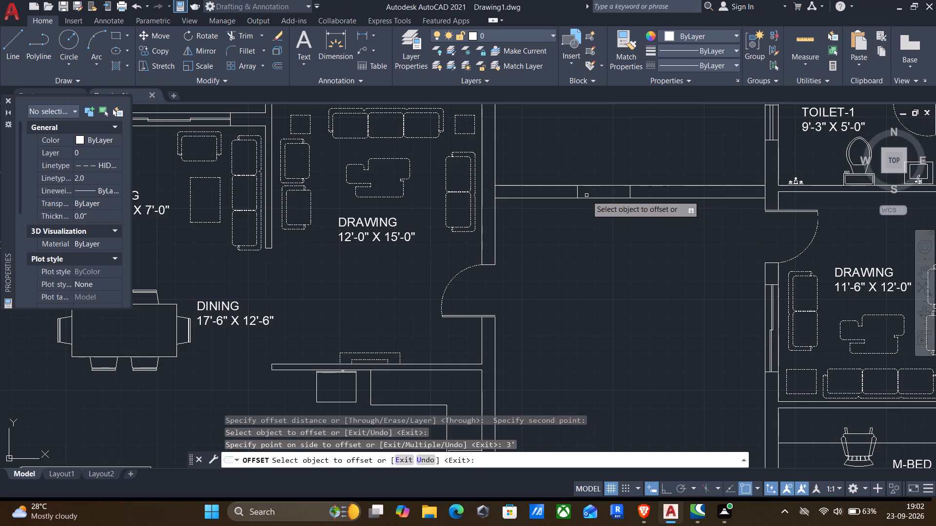
pyautogui.click(631, 190)
pyautogui.write("3'")
pyautogui.press('Return')
pyautogui.press('Return')
# Draw a horizontal line between the midpoints of the two window jambs in the connecting wall.
pyautogui.press('l')
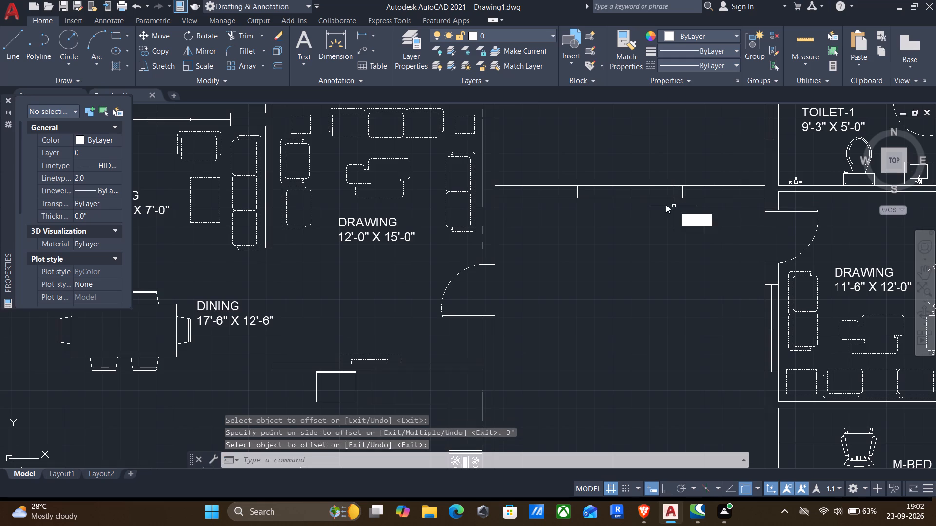
pyautogui.press('Return')
pyautogui.scroll(3, 681, 203)
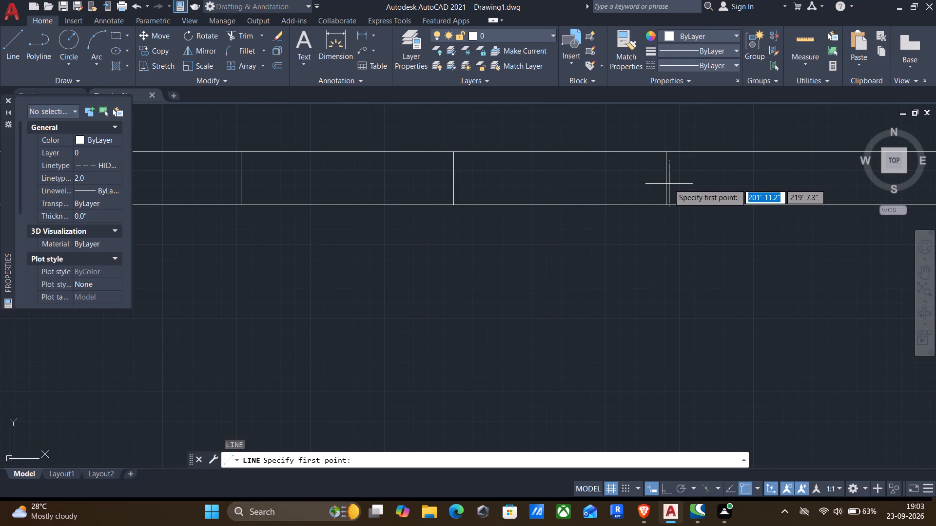
pyautogui.click(669, 181)
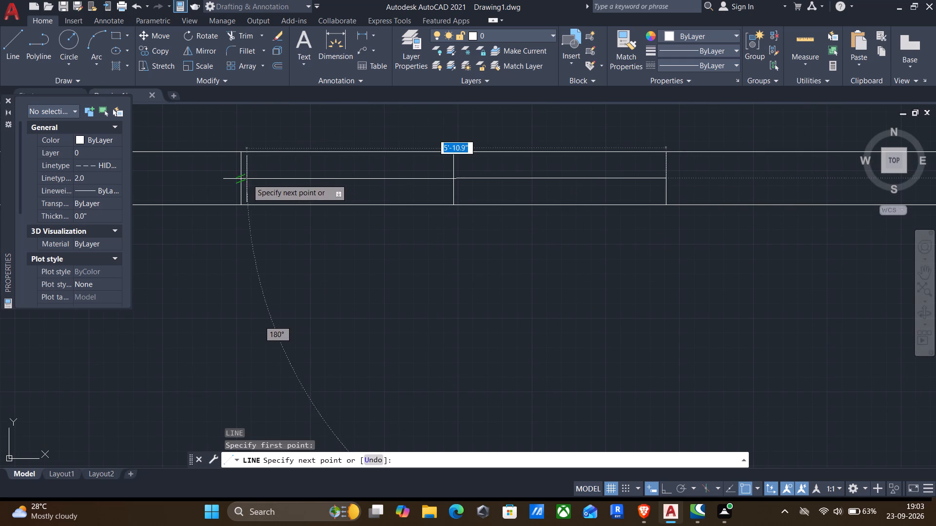
pyautogui.click(240, 179)
pyautogui.press('Return')
# Offset the window's horizontal centre line 1" to both sides.
pyautogui.press('o')
pyautogui.press('Return')
pyautogui.click(300, 188)
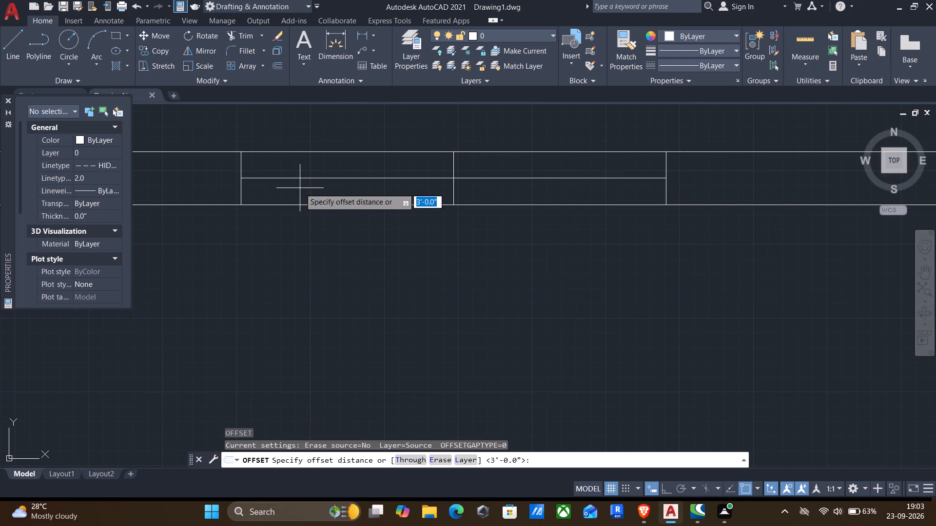
pyautogui.click(308, 138)
pyautogui.click(308, 178)
pyautogui.write('1"')
pyautogui.press('Return')
pyautogui.click(331, 178)
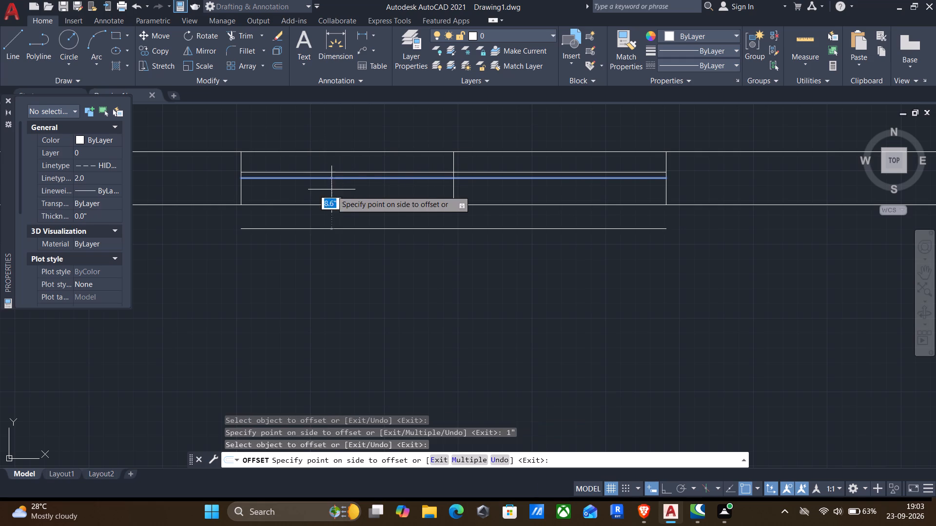
pyautogui.write('1"')
pyautogui.press('Return')
pyautogui.press('Return')
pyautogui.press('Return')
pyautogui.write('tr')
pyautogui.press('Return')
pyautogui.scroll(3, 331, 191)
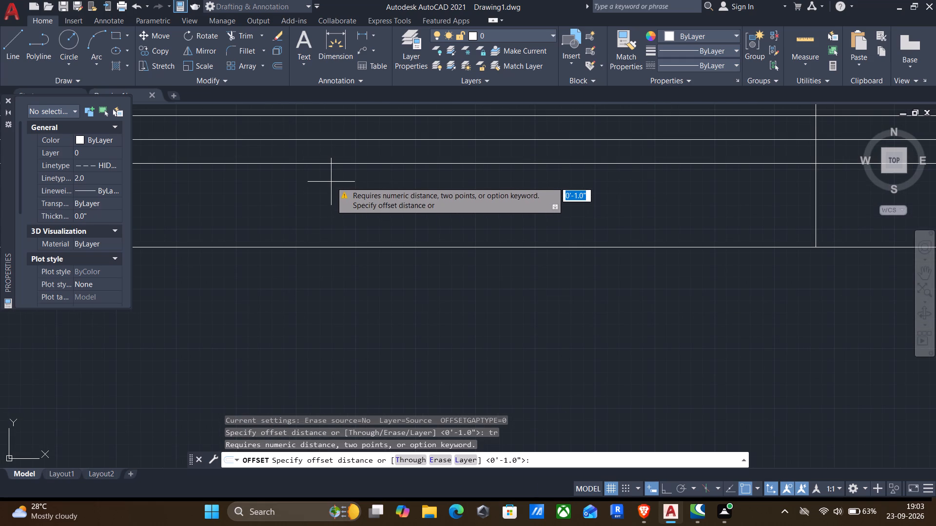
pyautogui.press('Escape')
# Trim opposite halves of the outer window lines and the excess middle divider to form a stepped two-panel sliding window.
pyautogui.write('tr')
pyautogui.press('Return')
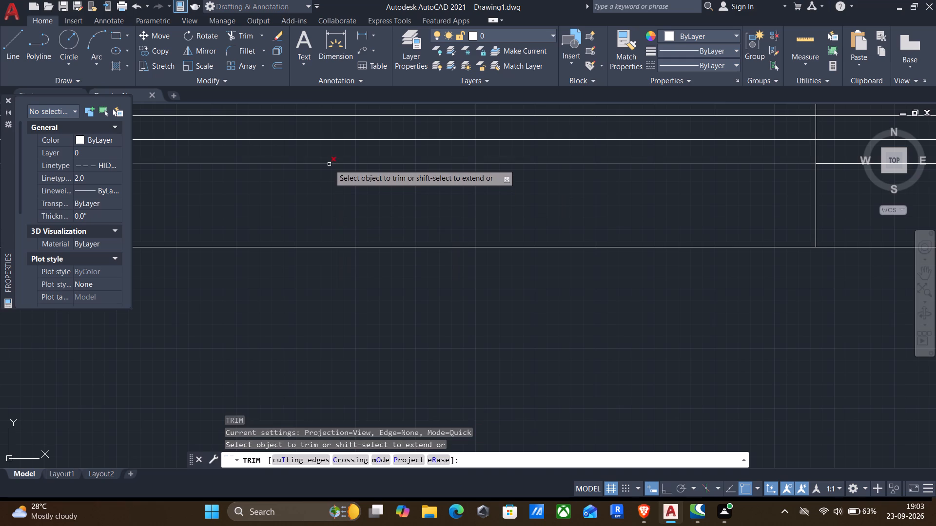
pyautogui.click(329, 162)
pyautogui.scroll(-2, 335, 181)
pyautogui.click(564, 161)
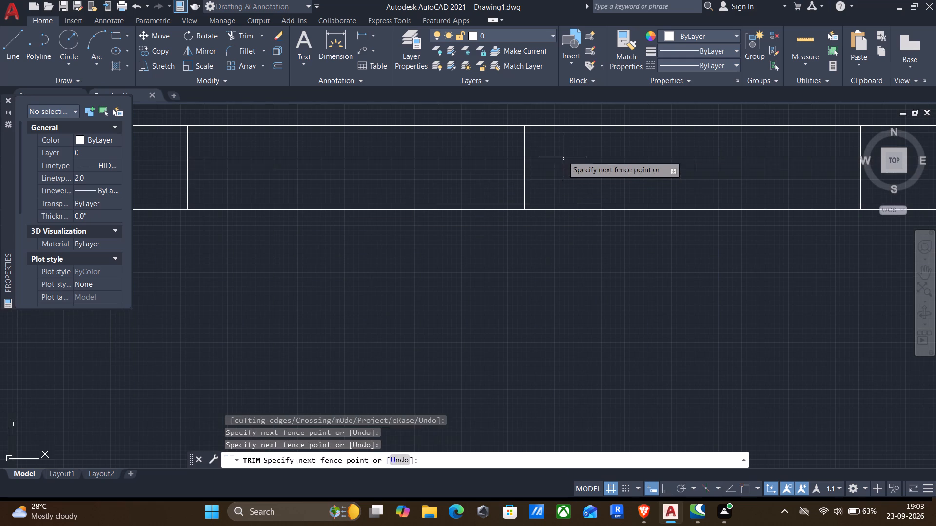
pyautogui.click(563, 155)
pyautogui.moveTo(542, 148); pyautogui.dragTo(508, 143)
pyautogui.moveTo(500, 183); pyautogui.dragTo(559, 189)
pyautogui.scroll(-1, 550, 195)
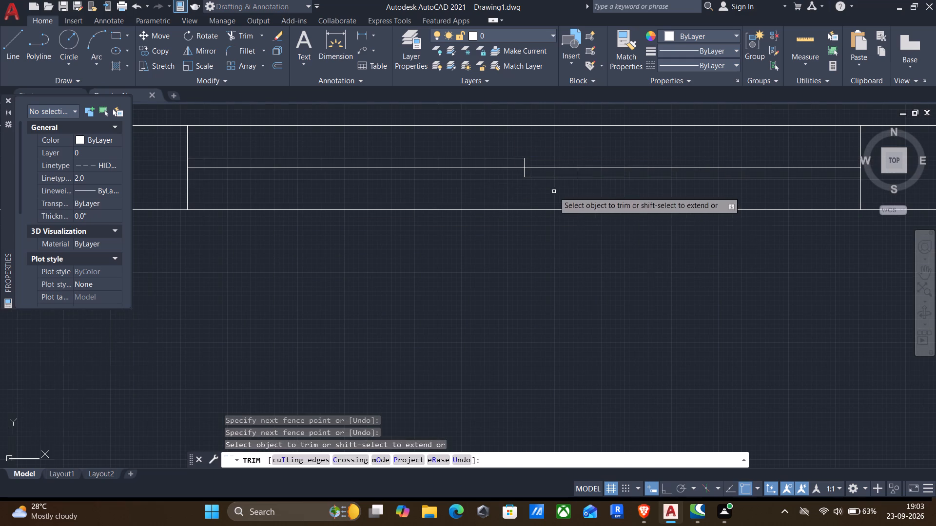
pyautogui.scroll(-2, 551, 194)
pyautogui.moveTo(518, 258); pyautogui.dragTo(668, 230, button='middle')
pyautogui.press('Escape')
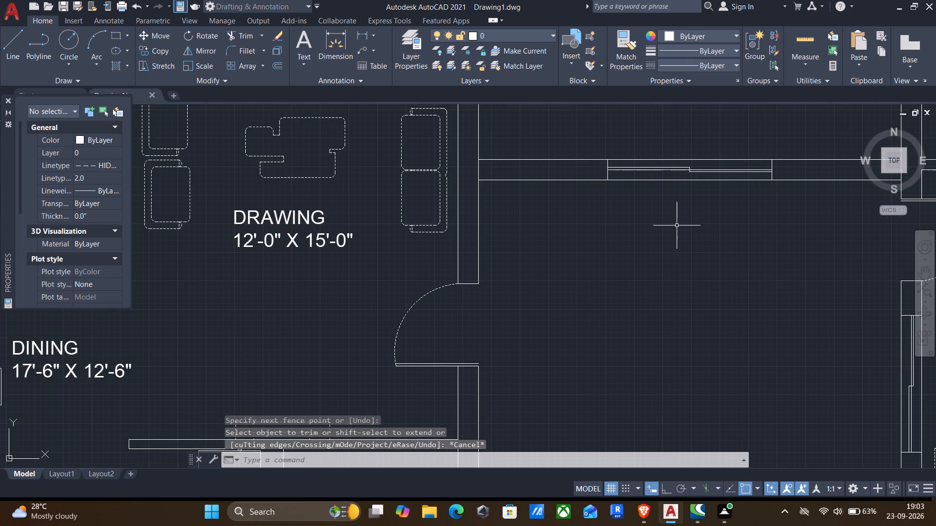
# Set up a hatch using the Solid pattern with the grey colour 99,100,102.
pyautogui.press('h')
pyautogui.press('Return')
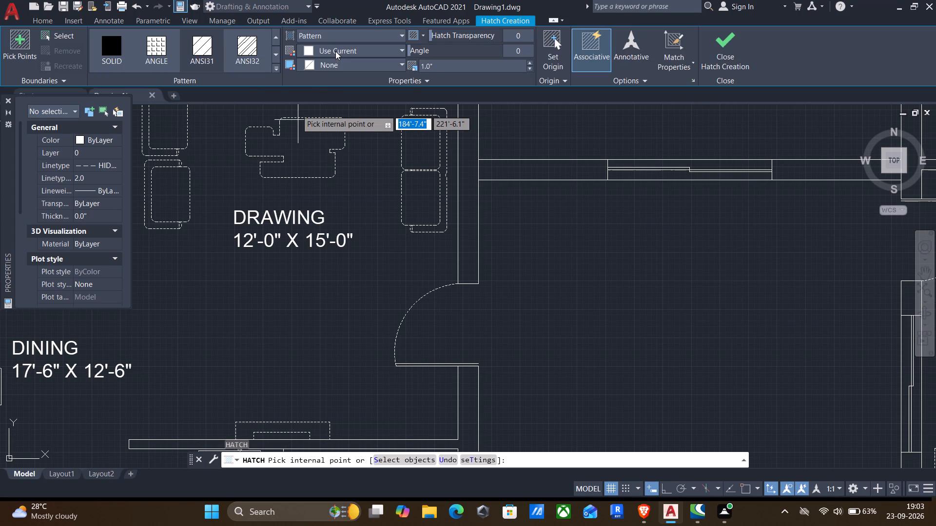
pyautogui.click(335, 51)
pyautogui.click(306, 126)
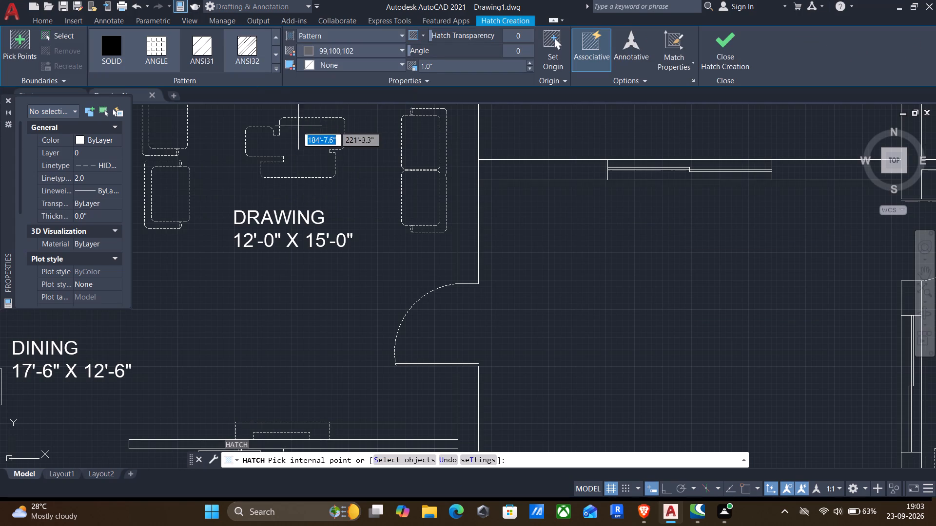
pyautogui.click(112, 53)
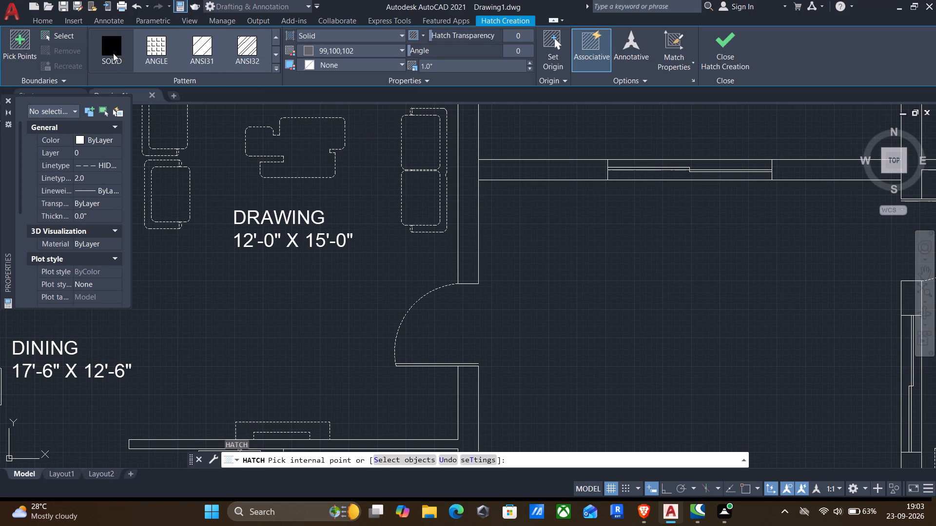
pyautogui.scroll(-3, 208, 171)
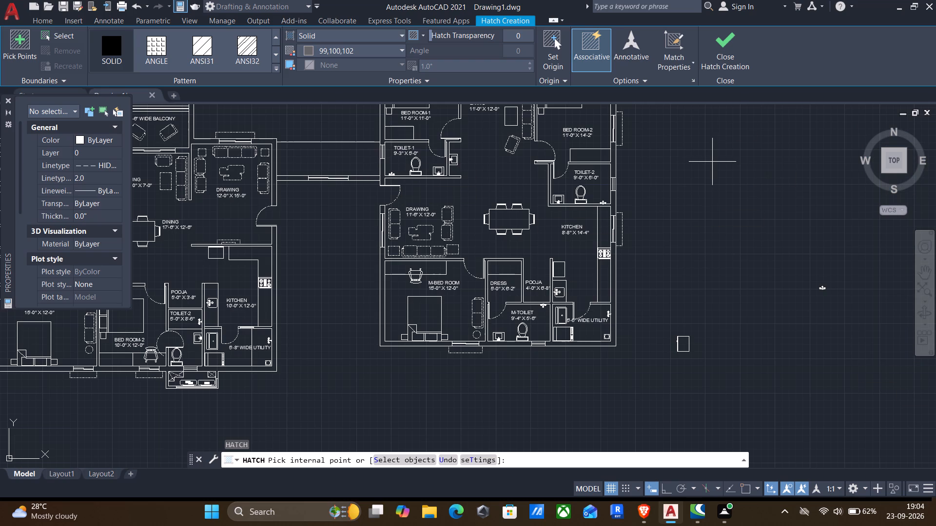
pyautogui.moveTo(240, 313); pyautogui.dragTo(589, 412, button='middle')
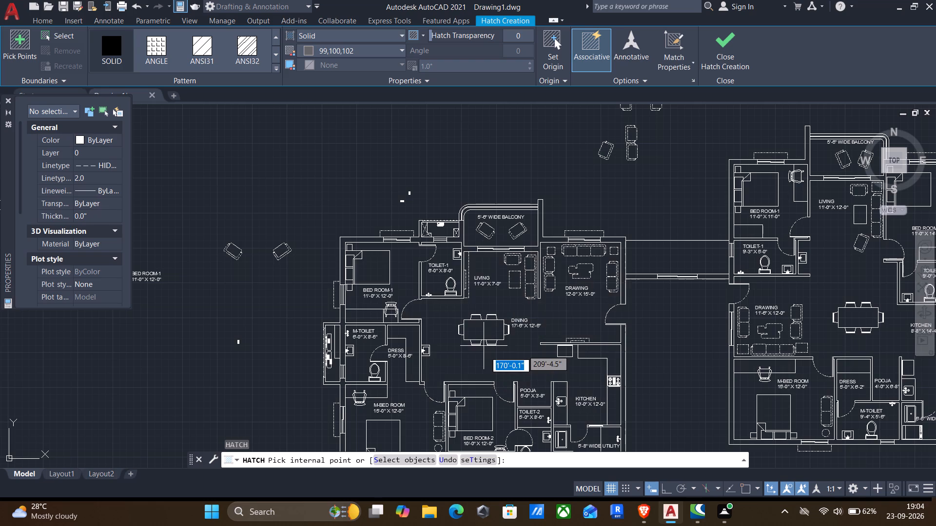
pyautogui.scroll(1, 431, 331)
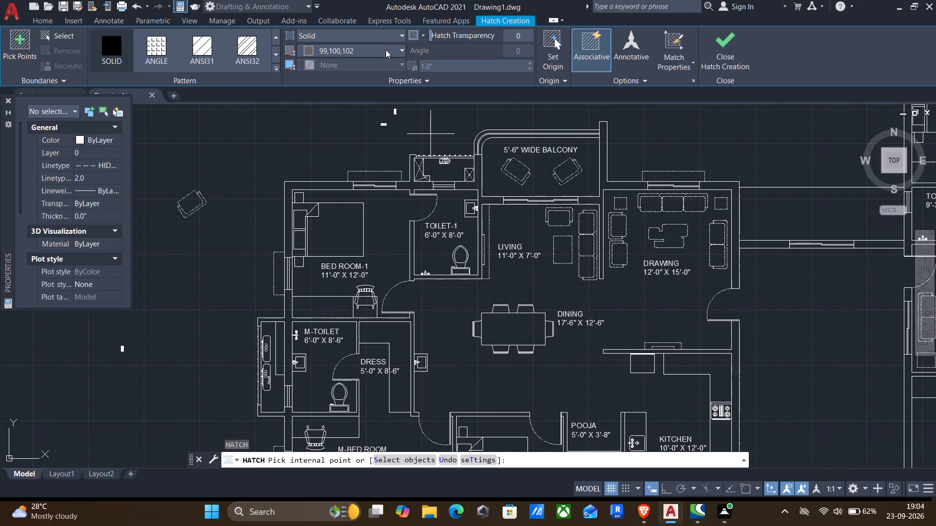
pyautogui.click(386, 50)
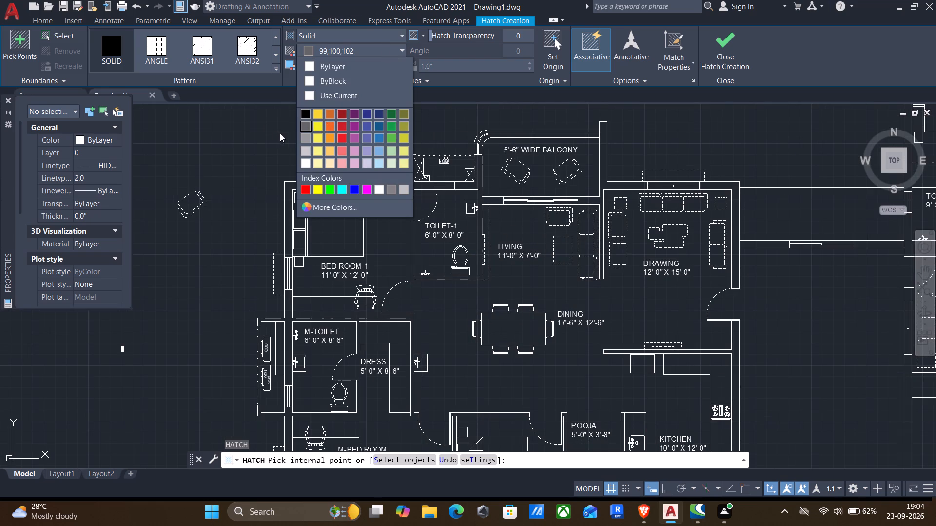
pyautogui.click(307, 129)
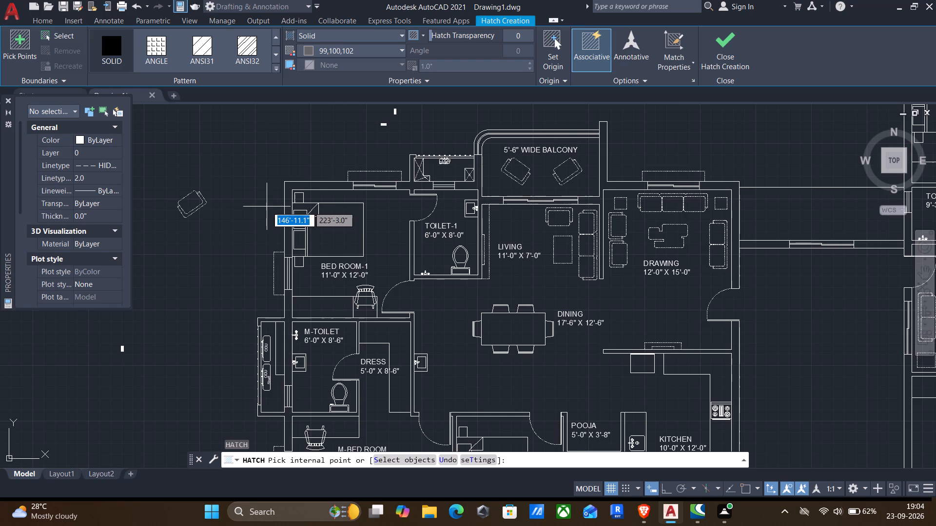
# Hatch the first apartment's walls around the upper shaft, Toilet-1, Living, balcony, Bed Room-1, M-Toilet and Dress.
pyautogui.scroll(3, 410, 180)
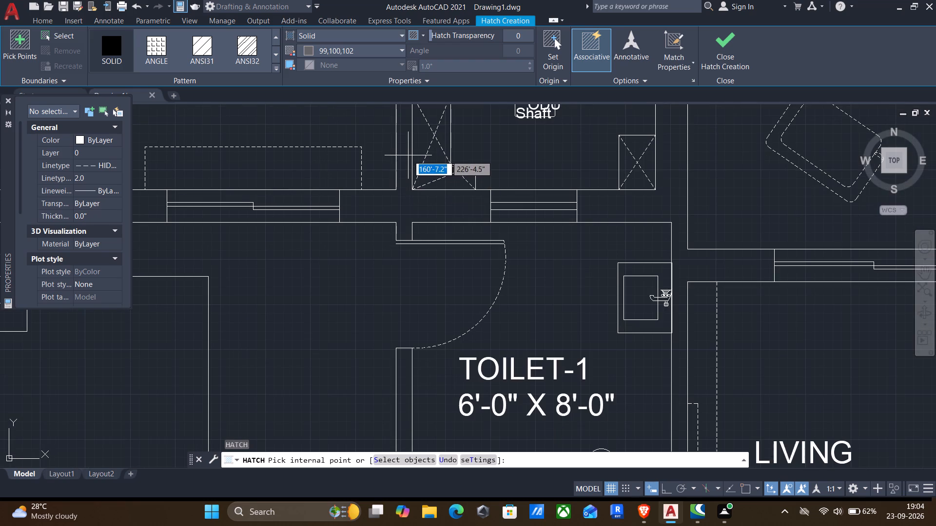
pyautogui.click(406, 154)
pyautogui.scroll(-3, 404, 179)
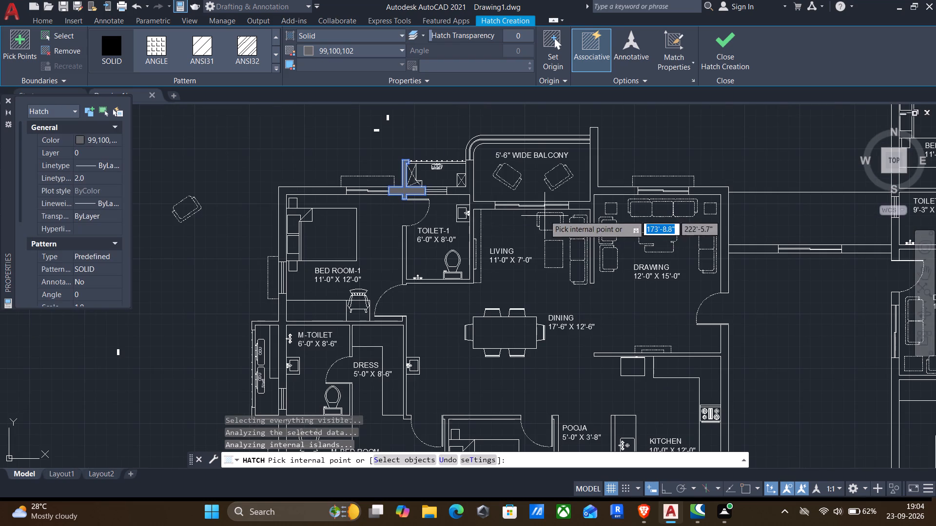
pyautogui.click(466, 191)
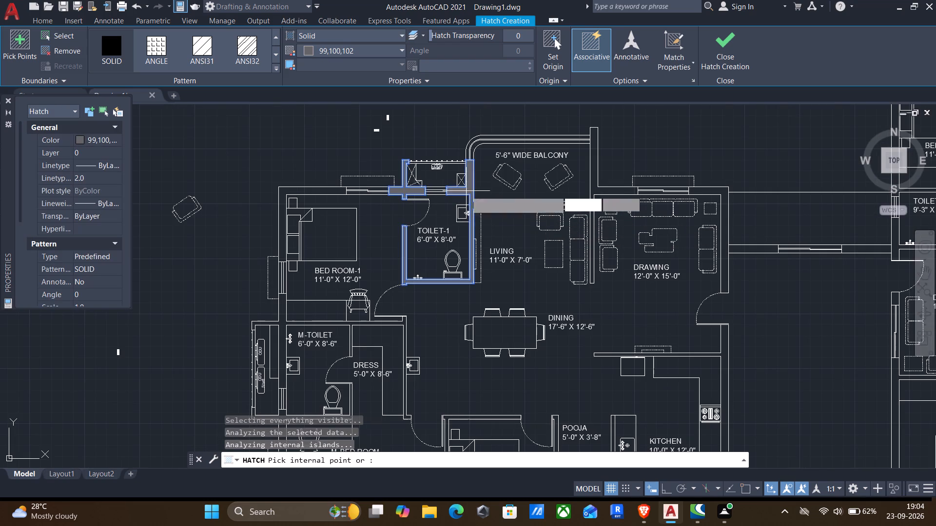
pyautogui.click(603, 193)
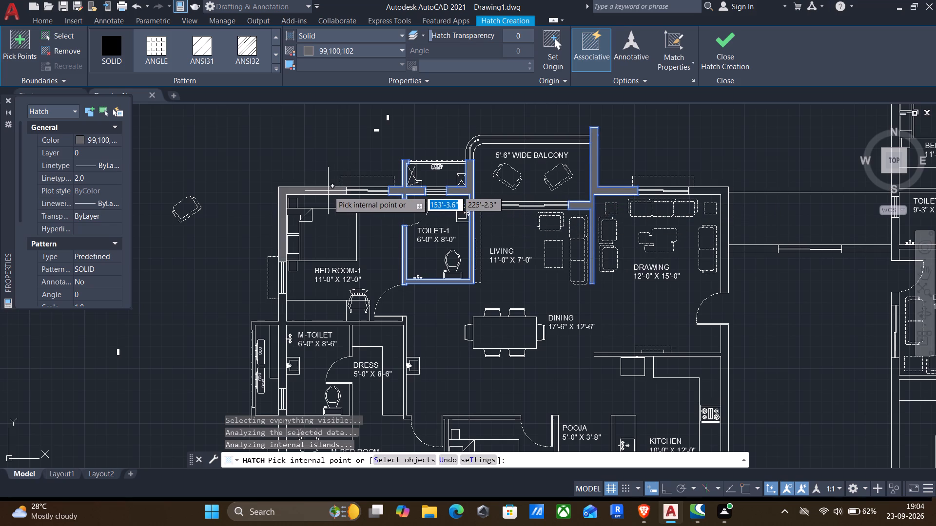
pyautogui.click(328, 191)
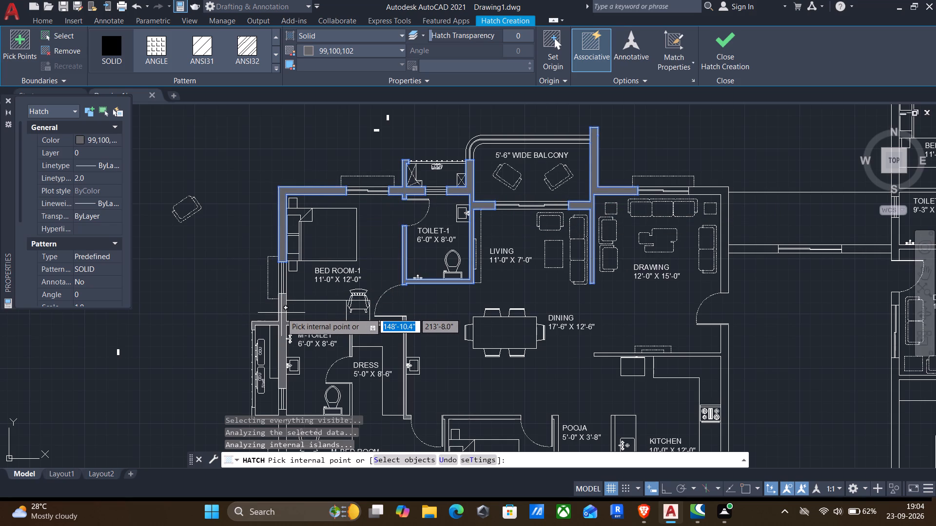
pyautogui.click(281, 313)
# Hatch the first apartment's walls around M-Bed Room and Bed Room-2, including the lower exterior wall segments between the windows.
pyautogui.moveTo(279, 336); pyautogui.dragTo(283, 311, button='middle')
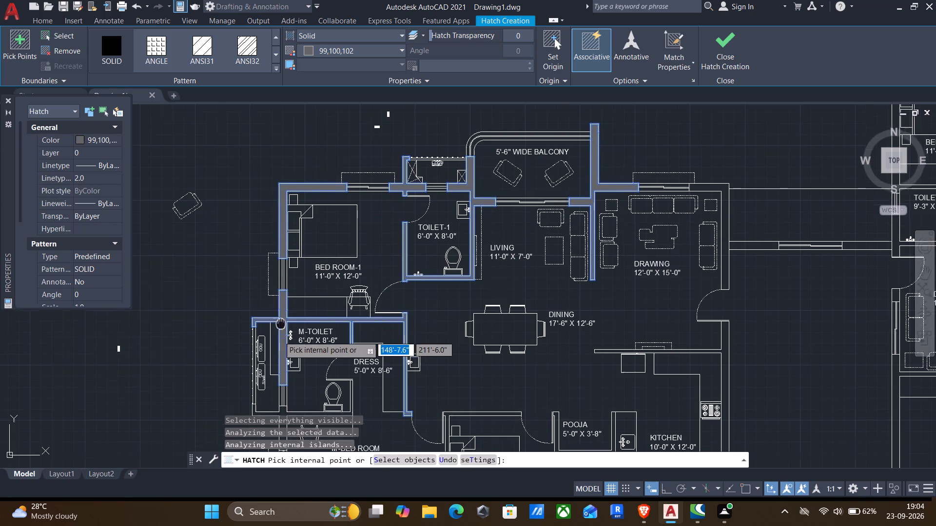
pyautogui.moveTo(283, 311); pyautogui.dragTo(330, 164, button='middle')
pyautogui.scroll(3, 332, 251)
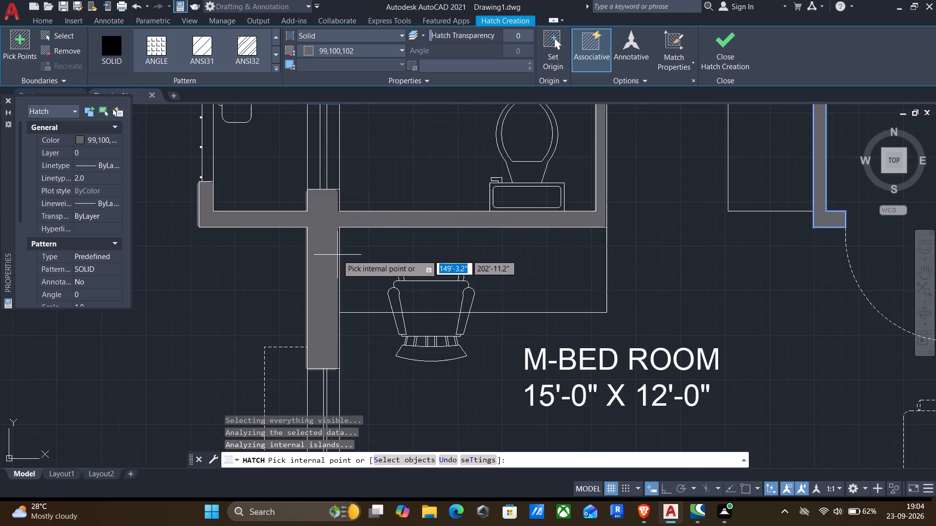
pyautogui.click(337, 255)
pyautogui.scroll(-3, 339, 258)
pyautogui.moveTo(450, 329); pyautogui.dragTo(485, 224, button='middle')
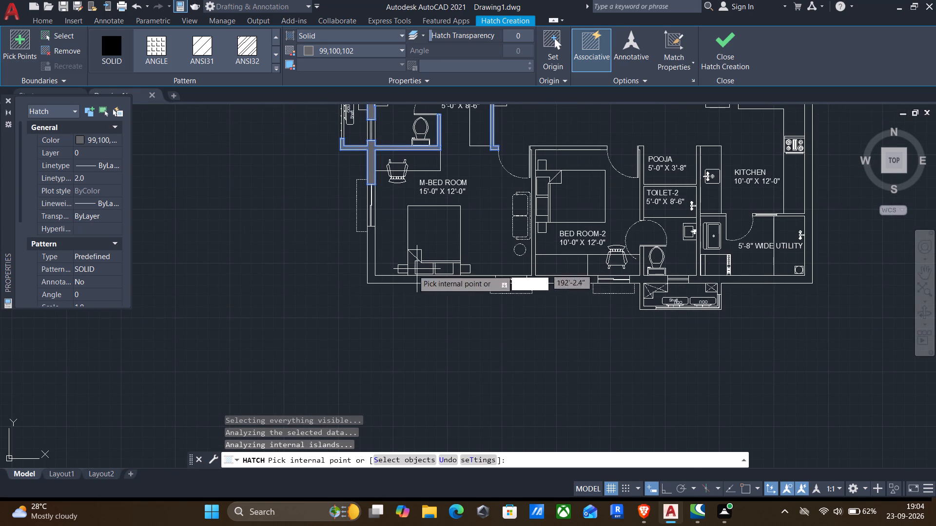
pyautogui.click(395, 281)
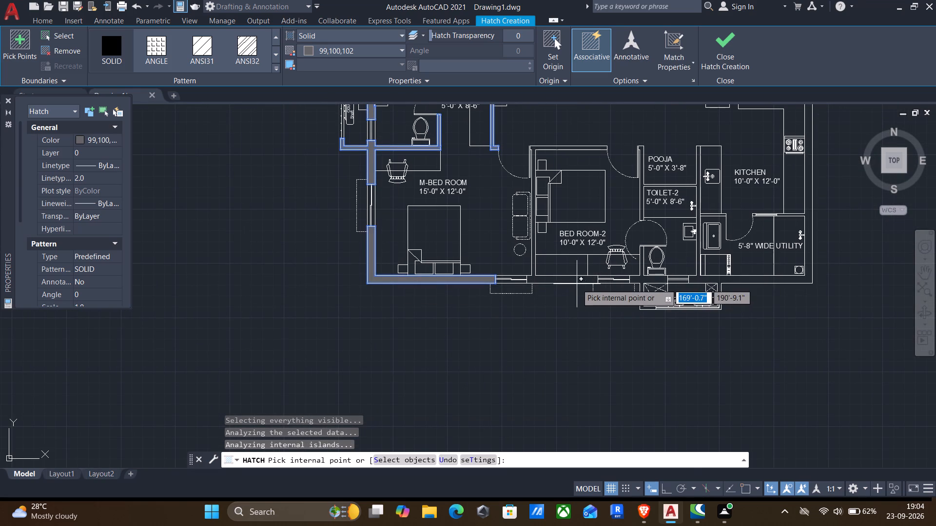
pyautogui.click(568, 281)
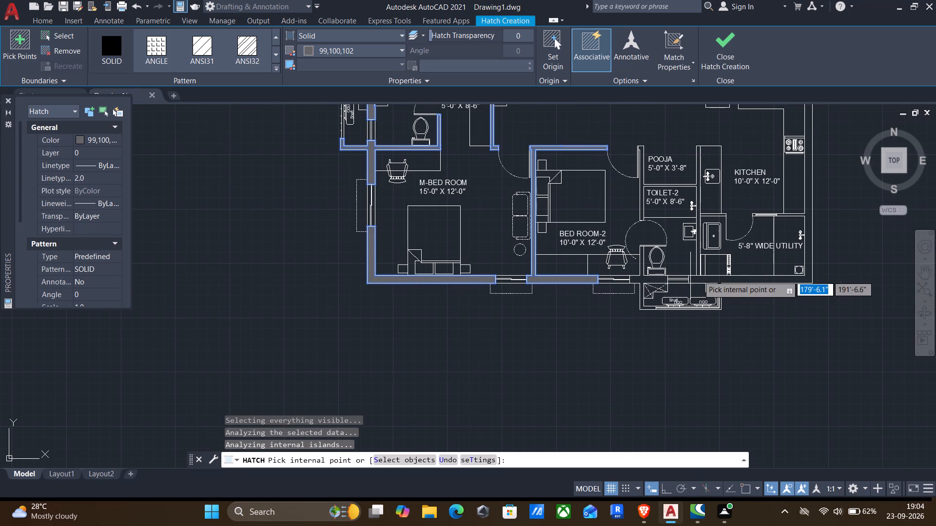
# Hatch the first apartment's remaining walls around Toilet-2, Pooja, Kitchen, Utility and the lower shaft, plus the Drawing room's outer corner wall.
pyautogui.click(717, 279)
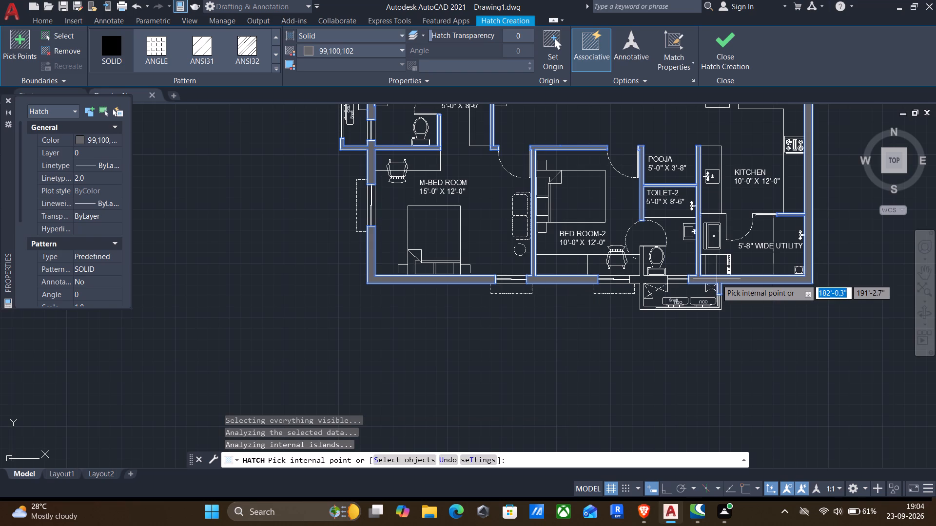
pyautogui.scroll(2, 643, 280)
pyautogui.click(643, 281)
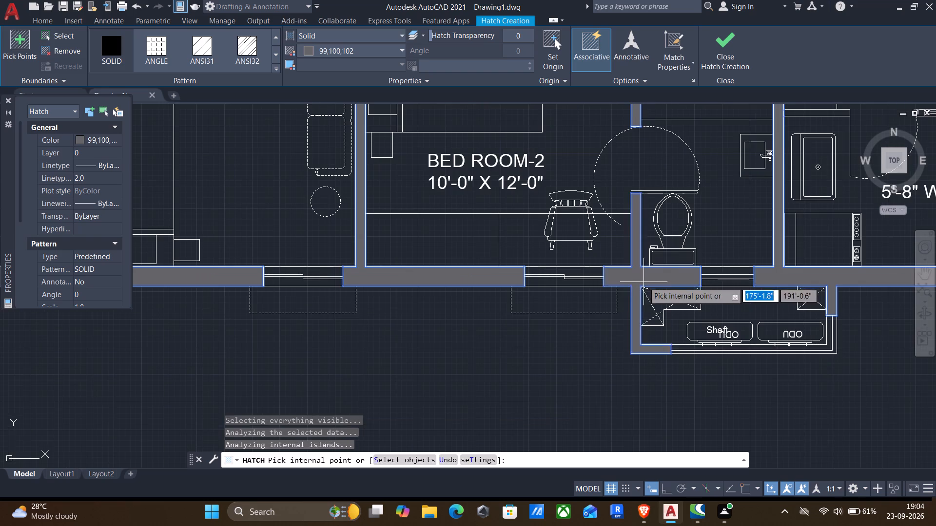
pyautogui.scroll(-2, 643, 283)
pyautogui.moveTo(747, 336); pyautogui.dragTo(644, 393, button='middle')
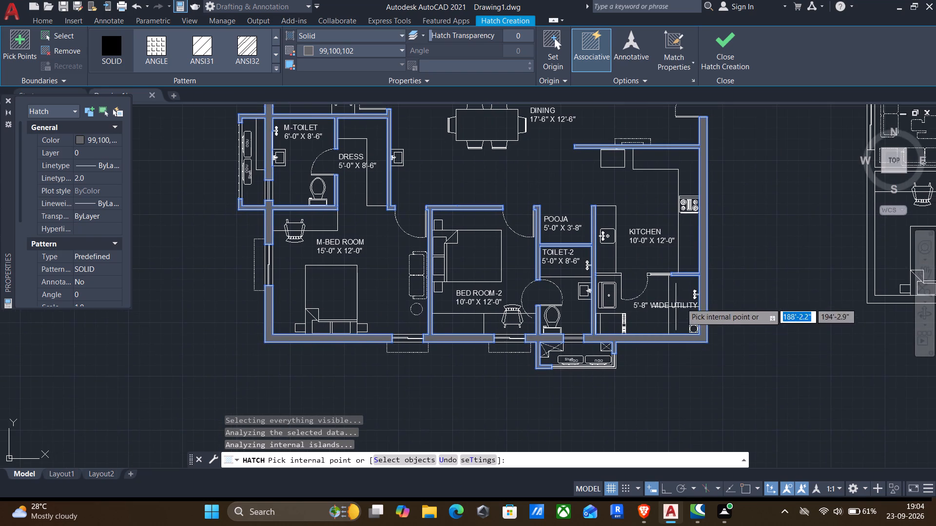
pyautogui.moveTo(715, 264); pyautogui.dragTo(699, 407, button='middle')
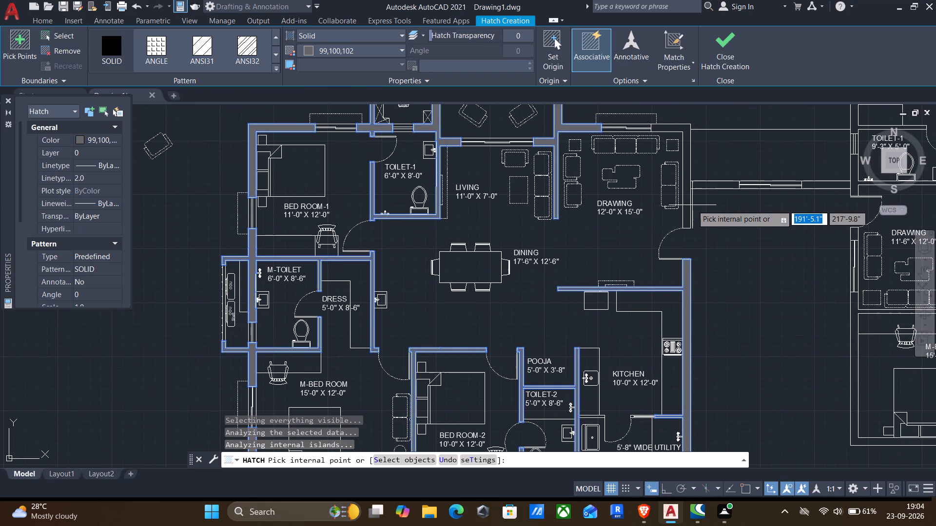
pyautogui.click(686, 211)
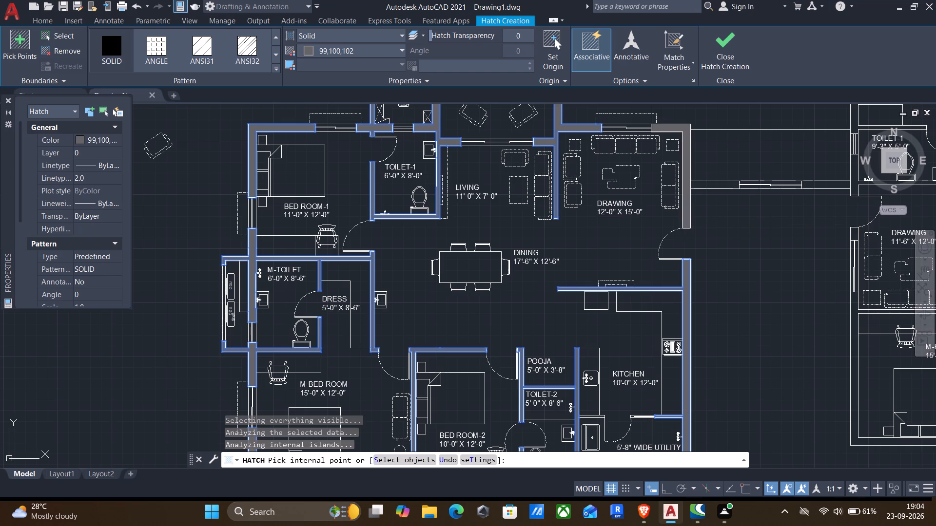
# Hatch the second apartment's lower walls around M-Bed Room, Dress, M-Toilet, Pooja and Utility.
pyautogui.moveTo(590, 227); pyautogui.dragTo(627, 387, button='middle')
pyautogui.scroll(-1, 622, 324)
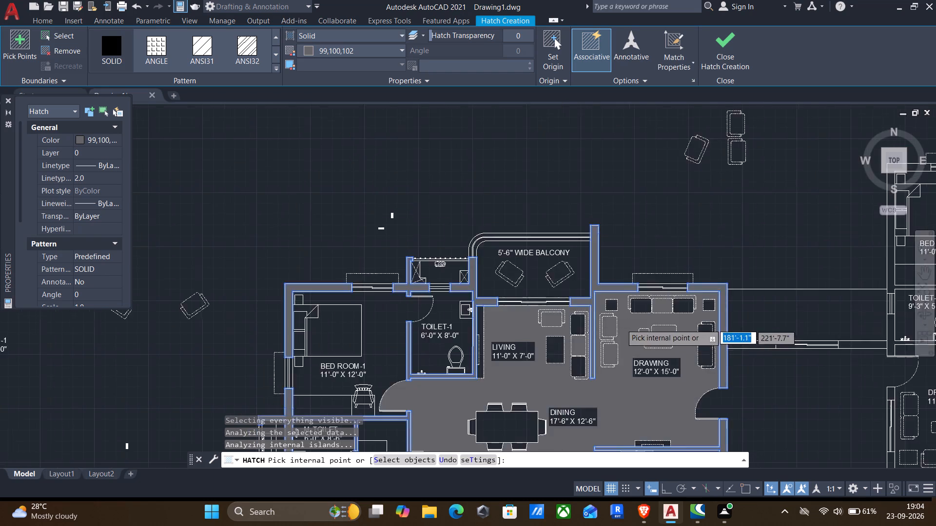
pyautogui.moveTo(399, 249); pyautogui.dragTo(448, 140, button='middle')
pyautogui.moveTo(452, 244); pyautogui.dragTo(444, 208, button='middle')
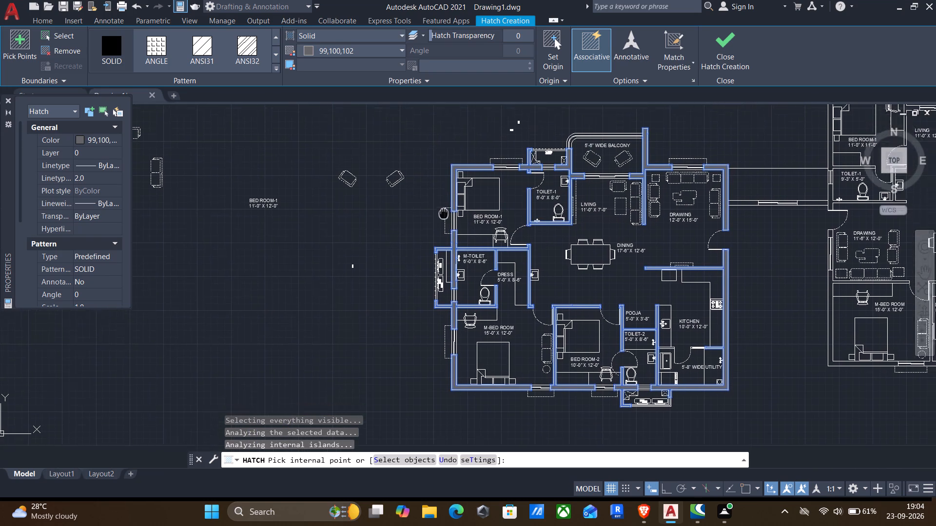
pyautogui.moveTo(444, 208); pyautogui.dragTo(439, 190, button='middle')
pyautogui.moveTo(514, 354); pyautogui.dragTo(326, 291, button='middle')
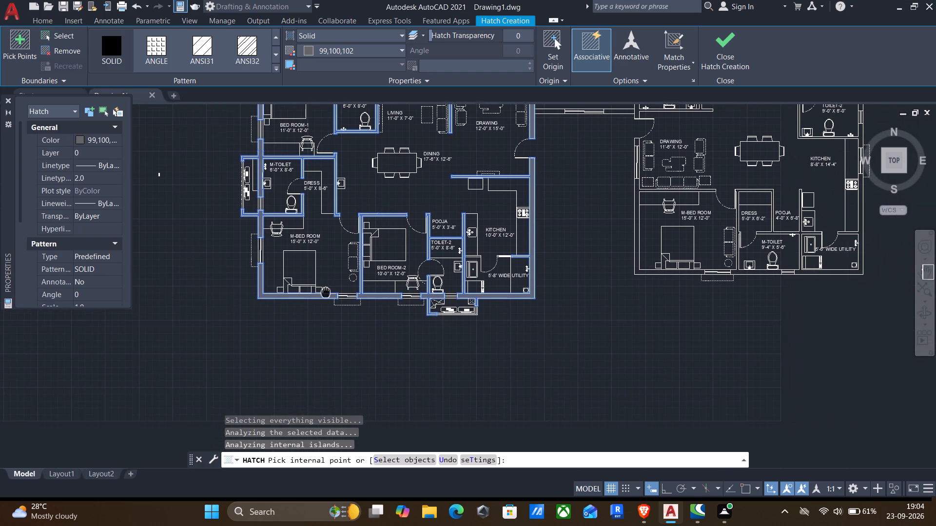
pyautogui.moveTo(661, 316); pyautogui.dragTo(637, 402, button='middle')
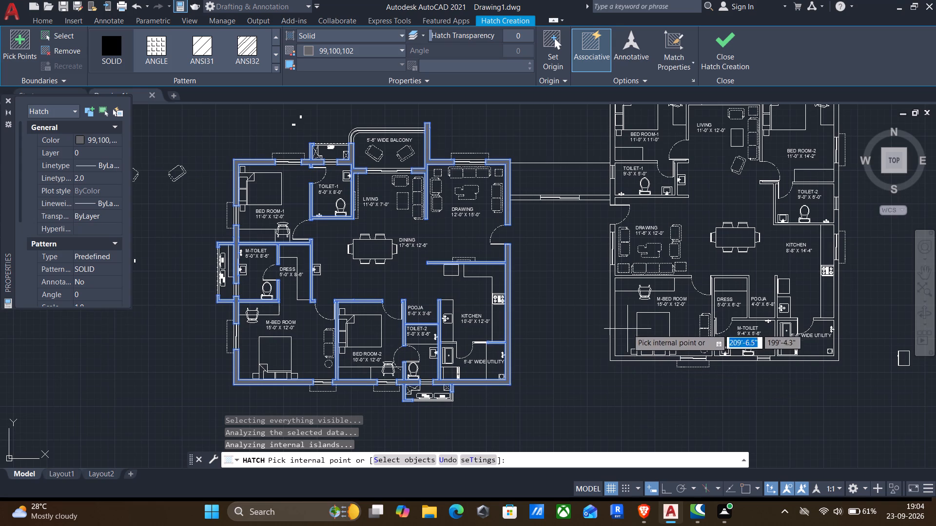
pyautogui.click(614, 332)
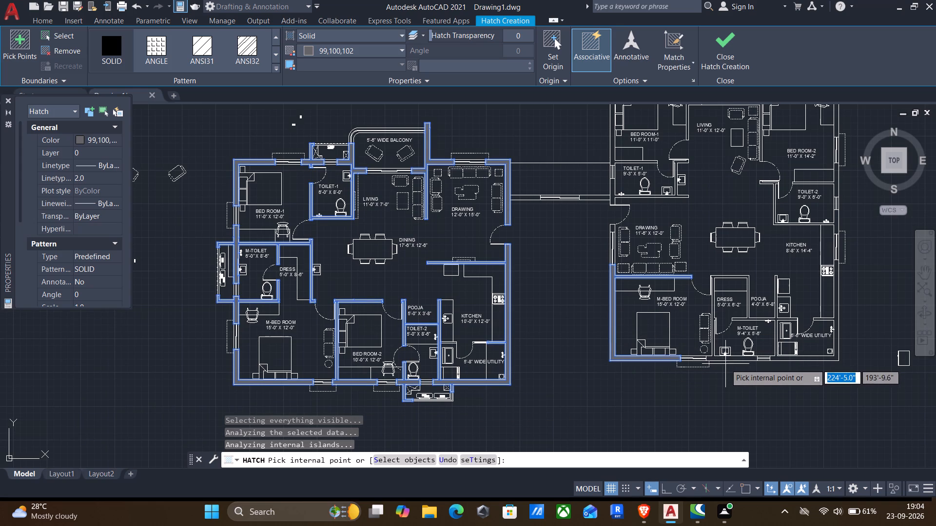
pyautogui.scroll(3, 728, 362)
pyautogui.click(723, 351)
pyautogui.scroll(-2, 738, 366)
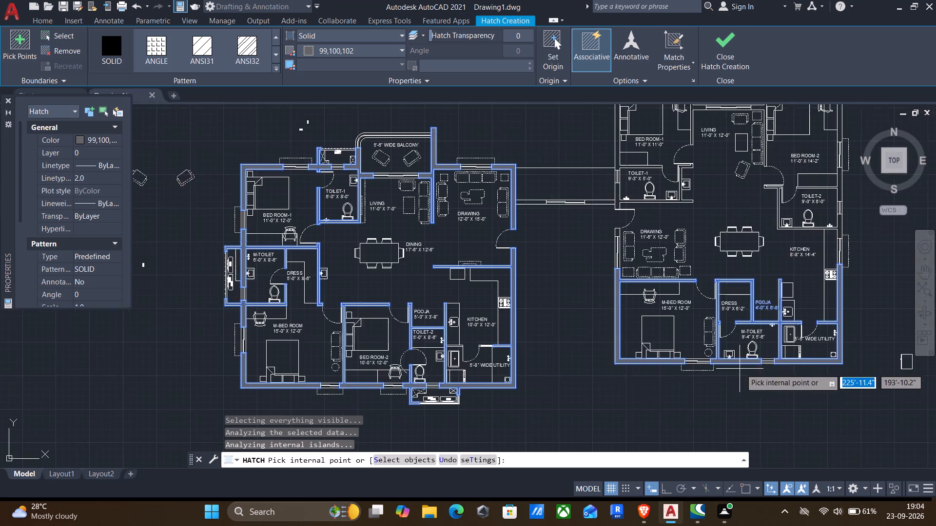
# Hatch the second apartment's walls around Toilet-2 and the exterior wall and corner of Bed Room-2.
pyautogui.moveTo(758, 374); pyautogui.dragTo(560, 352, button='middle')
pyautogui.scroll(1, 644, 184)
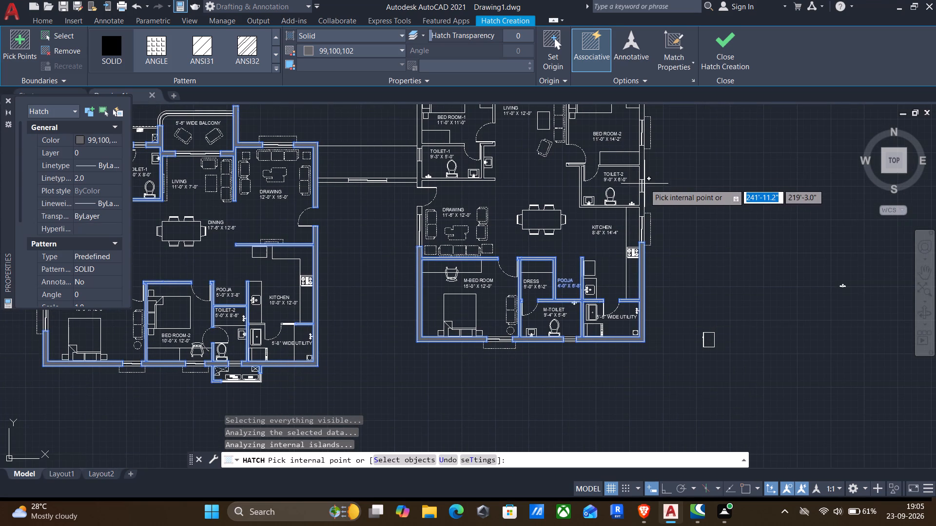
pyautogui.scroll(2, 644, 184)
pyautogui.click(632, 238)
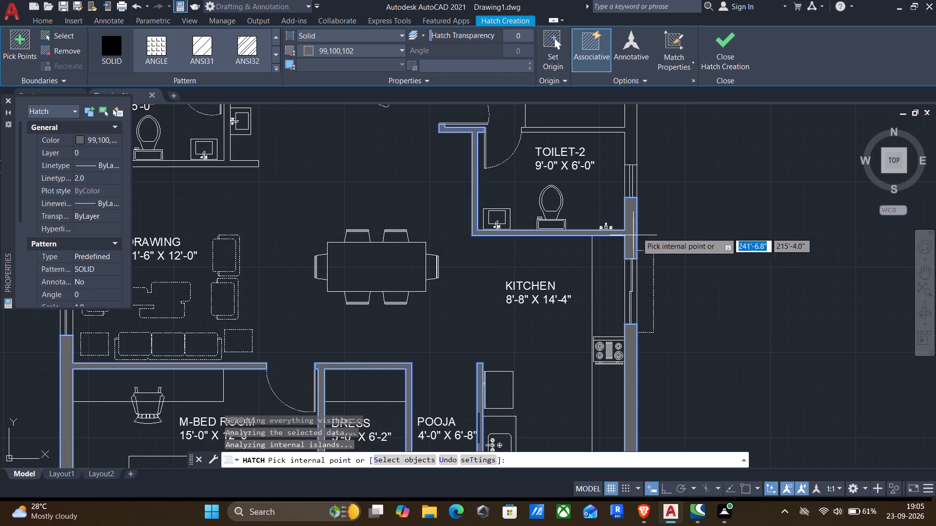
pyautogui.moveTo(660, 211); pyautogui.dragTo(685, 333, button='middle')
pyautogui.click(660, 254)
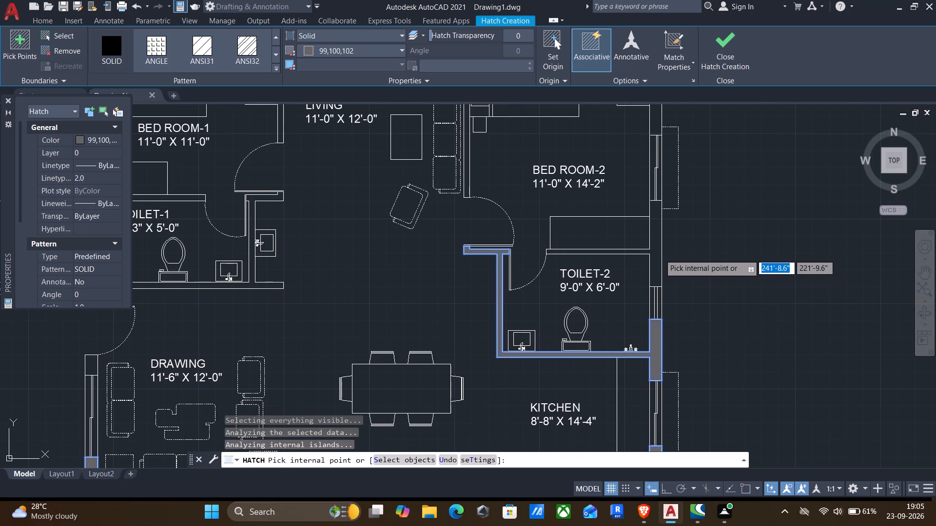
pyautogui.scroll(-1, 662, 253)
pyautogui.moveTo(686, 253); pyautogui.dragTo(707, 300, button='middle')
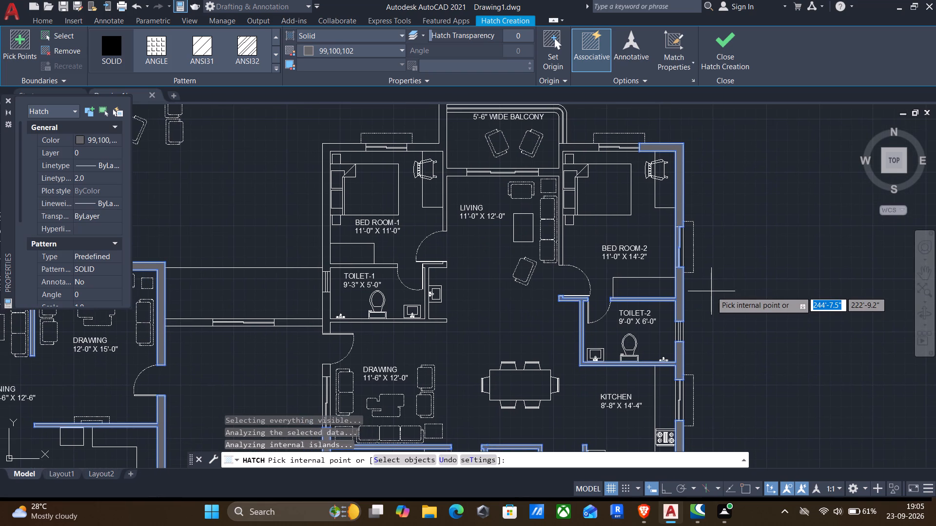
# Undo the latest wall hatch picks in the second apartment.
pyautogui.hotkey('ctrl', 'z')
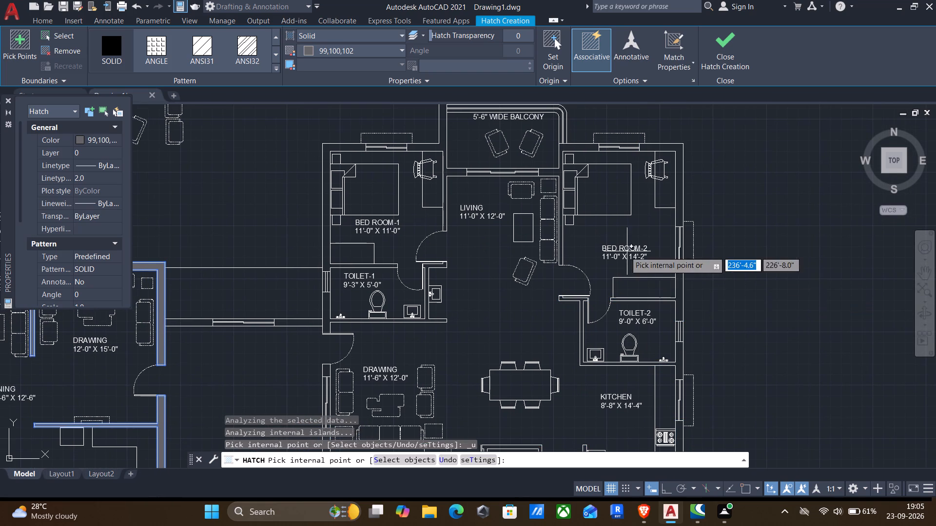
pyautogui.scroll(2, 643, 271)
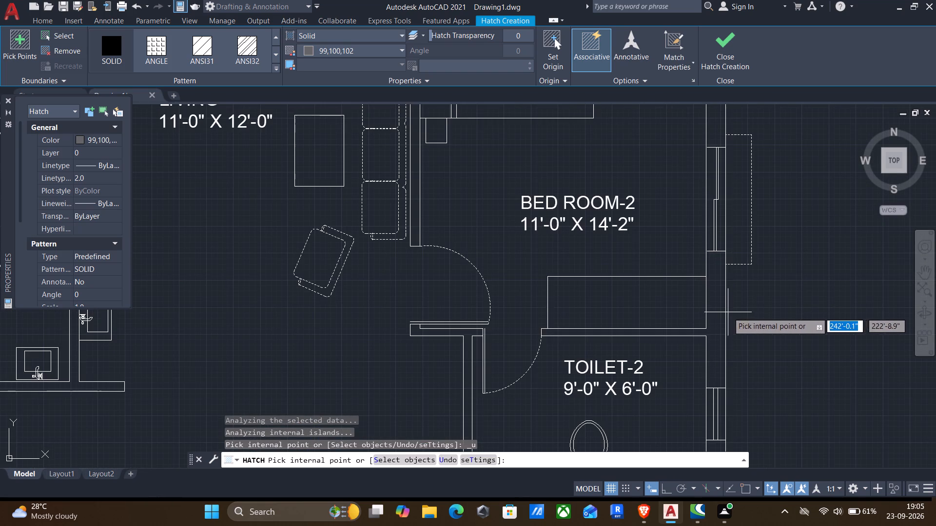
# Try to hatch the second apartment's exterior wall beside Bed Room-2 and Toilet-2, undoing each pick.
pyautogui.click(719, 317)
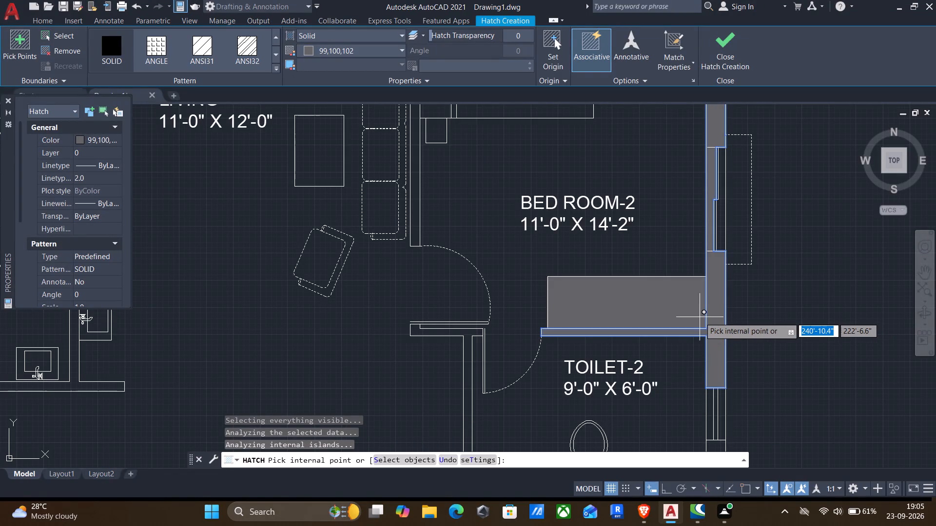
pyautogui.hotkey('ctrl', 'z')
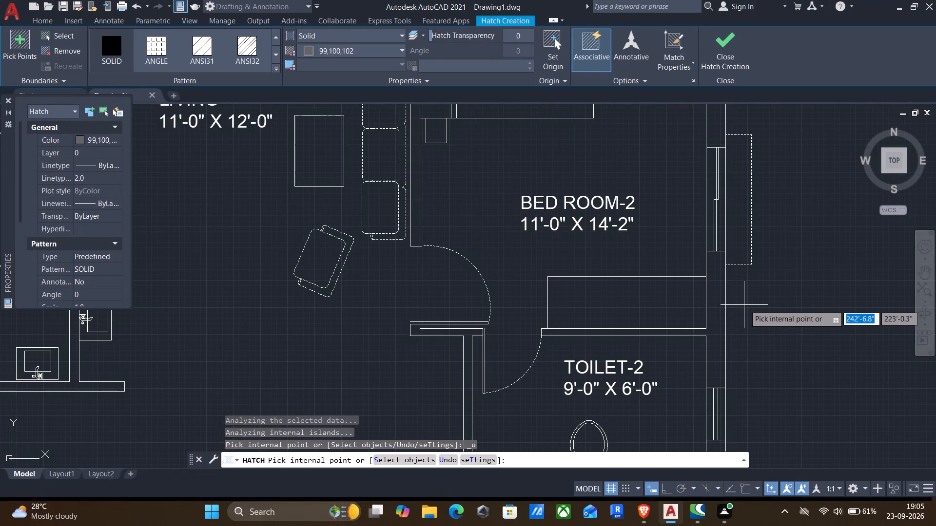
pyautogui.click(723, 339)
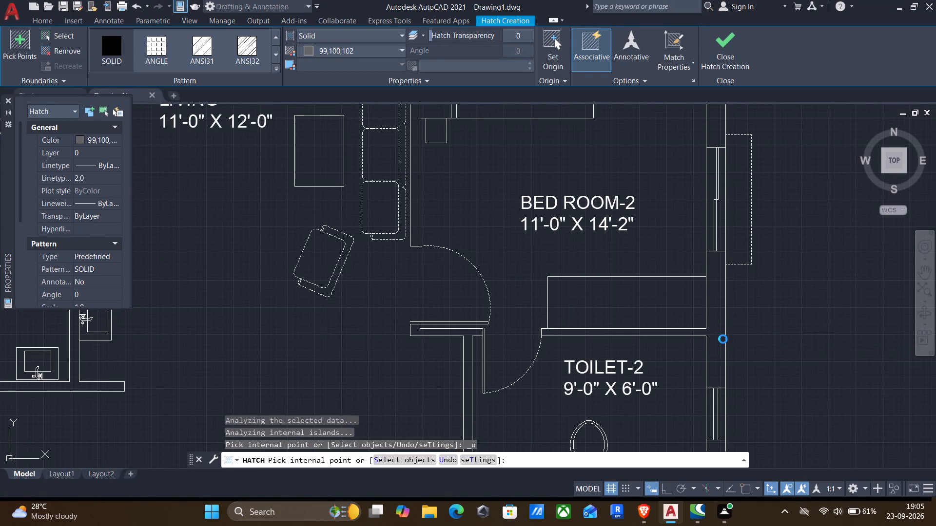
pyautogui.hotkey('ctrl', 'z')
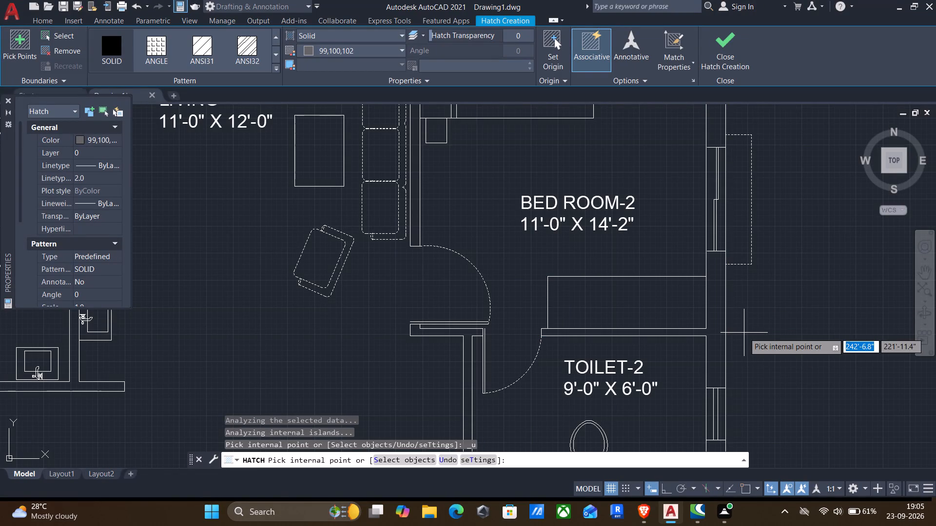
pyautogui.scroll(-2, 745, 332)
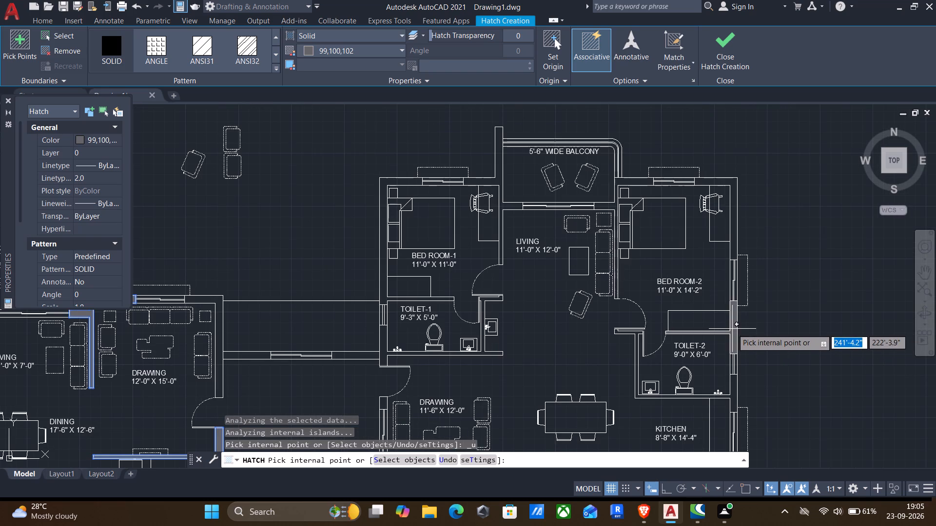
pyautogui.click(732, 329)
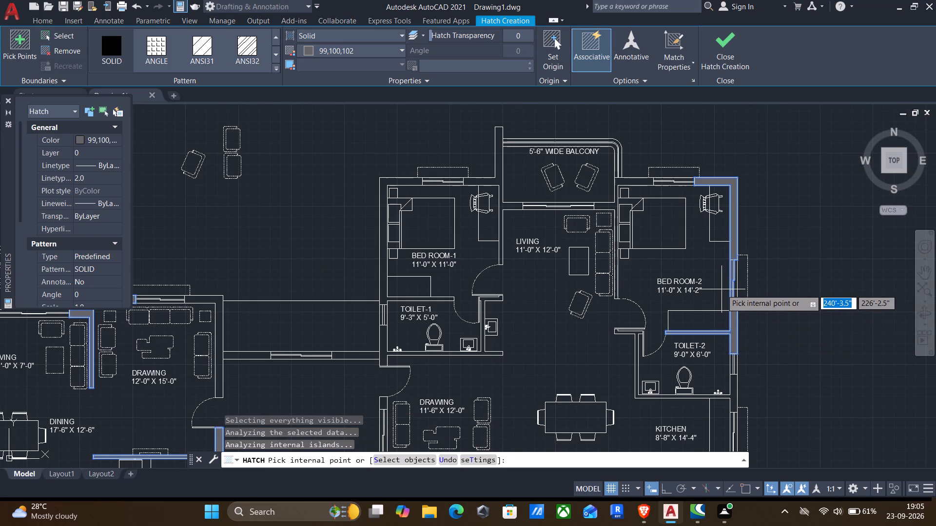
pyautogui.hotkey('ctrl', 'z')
# Hatch the second apartment's Bed Room-1 walls on both sides of its upper window with solid 99,100,102.
pyautogui.scroll(3, 749, 328)
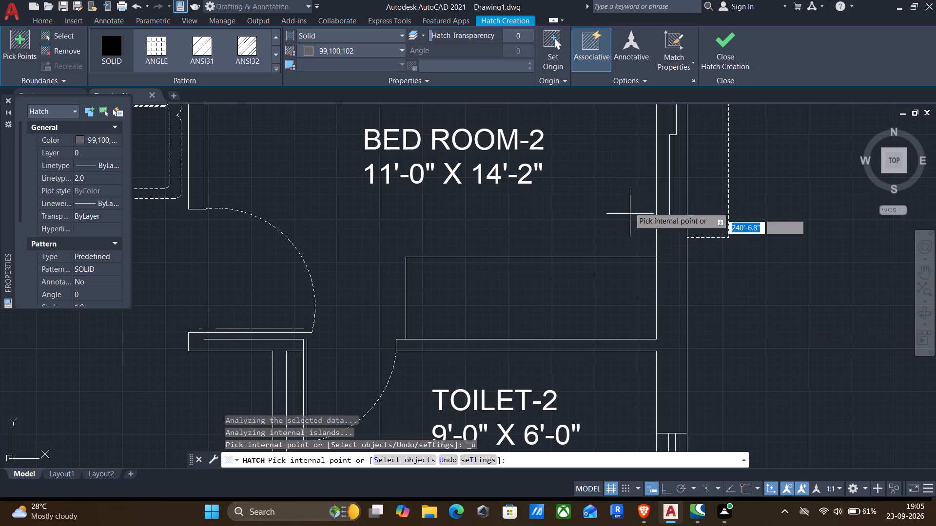
pyautogui.scroll(4, 689, 225)
pyautogui.scroll(-3, 687, 248)
pyautogui.moveTo(671, 242); pyautogui.dragTo(671, 248, button='middle')
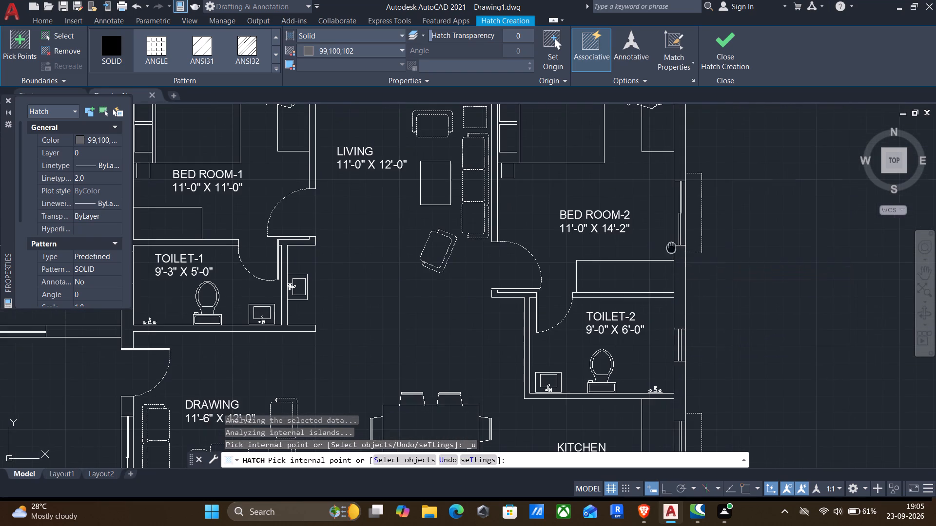
pyautogui.moveTo(671, 248); pyautogui.dragTo(733, 372, button='middle')
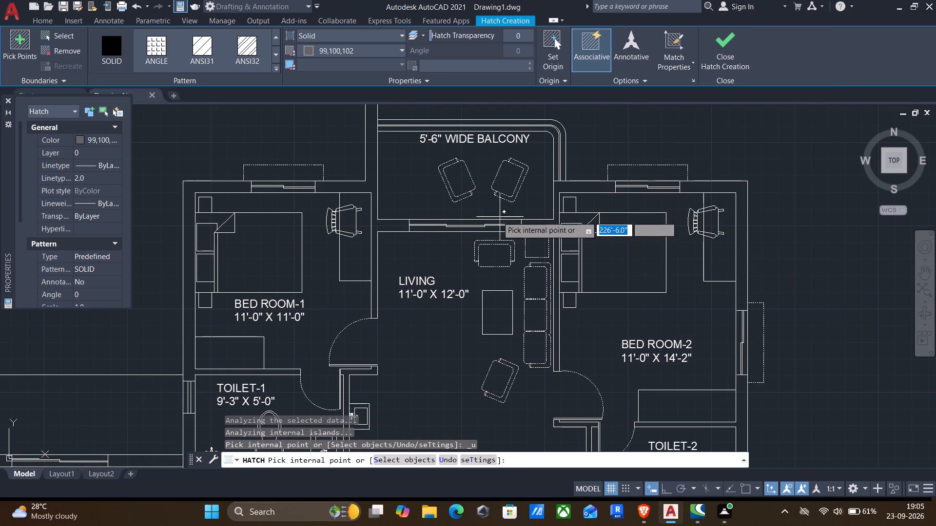
pyautogui.click(343, 184)
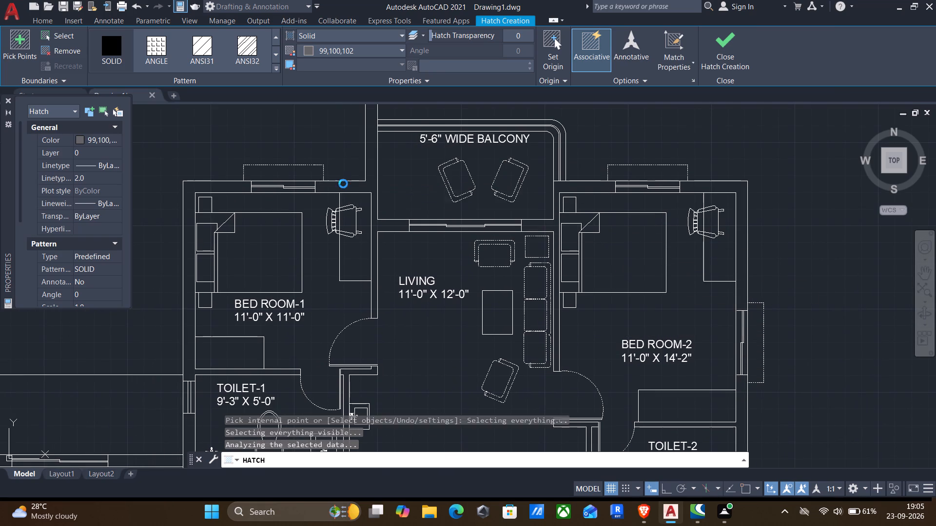
pyautogui.click(203, 186)
# Hatch the second apartment's M-Bed Room walls and the lower walls around Dress, M-Toilet, Pooja and Utility.
pyautogui.moveTo(219, 316); pyautogui.dragTo(443, 0, button='middle')
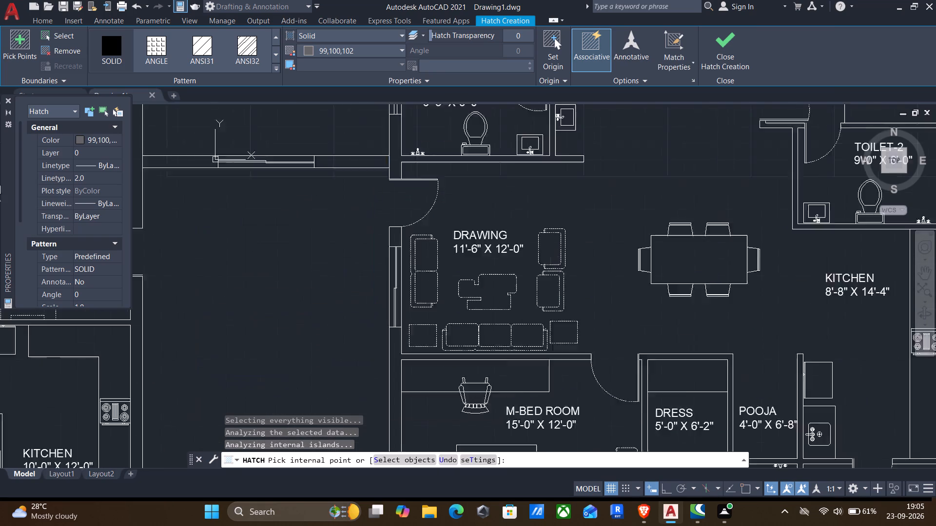
pyautogui.moveTo(443, 0); pyautogui.dragTo(447, 0, button='middle')
pyautogui.click(420, 312)
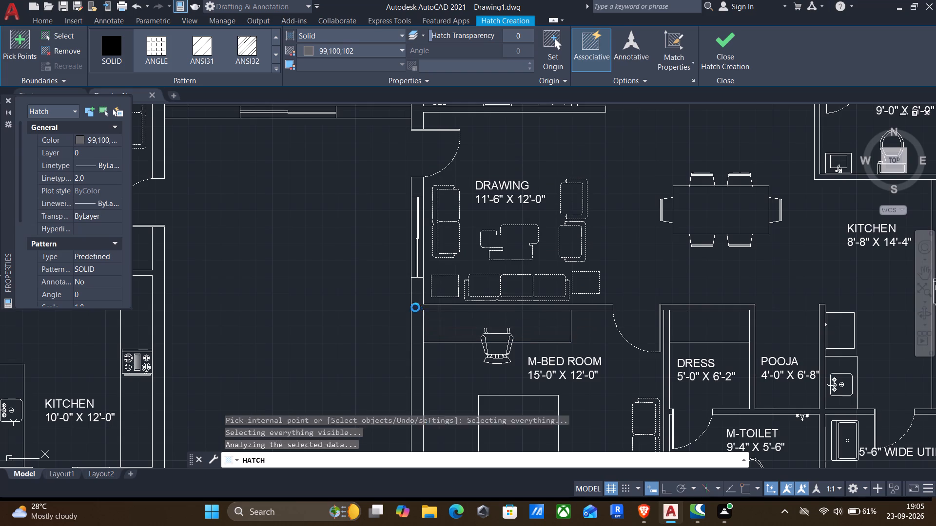
pyautogui.scroll(-1, 409, 288)
pyautogui.moveTo(406, 342); pyautogui.dragTo(469, 218, button='middle')
pyautogui.moveTo(469, 216); pyautogui.dragTo(462, 255, button='middle')
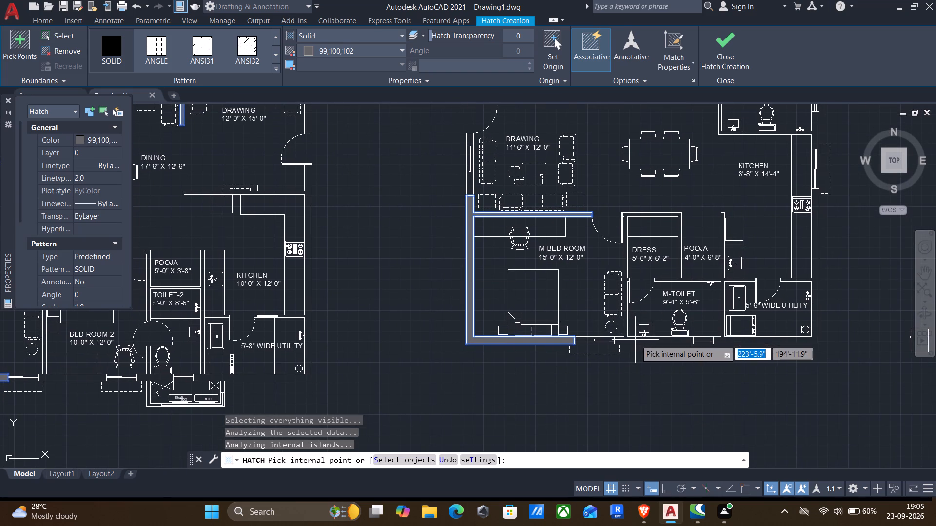
pyautogui.click(636, 340)
# Hatch the second apartment's walls around Toilet-2 and the walls around Toilet-1.
pyautogui.moveTo(712, 241); pyautogui.dragTo(737, 372, button='middle')
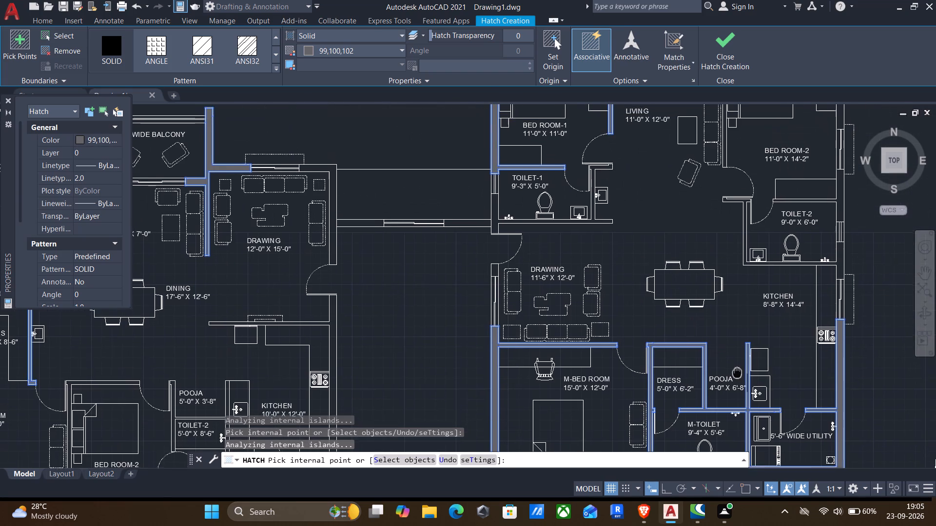
pyautogui.moveTo(737, 372); pyautogui.dragTo(737, 377, button='middle')
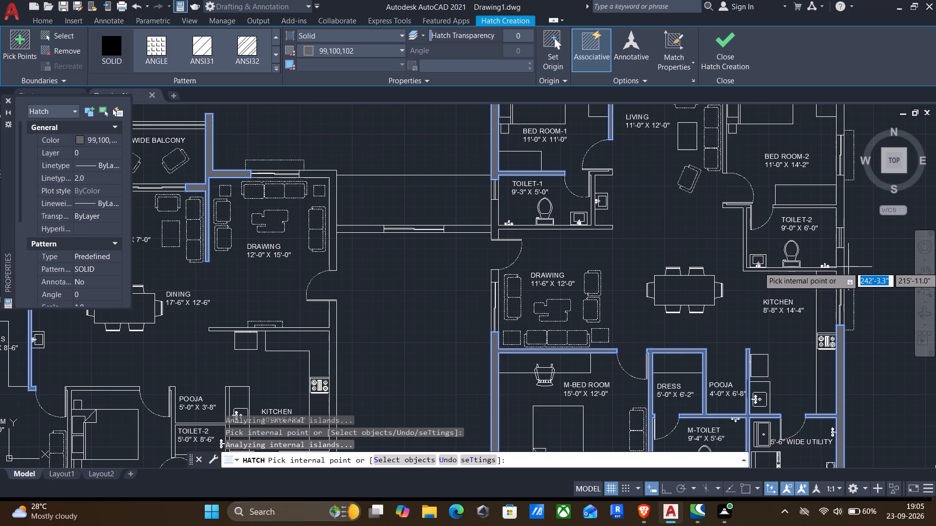
pyautogui.click(838, 272)
pyautogui.scroll(1, 671, 231)
pyautogui.moveTo(670, 231); pyautogui.dragTo(665, 259, button='middle')
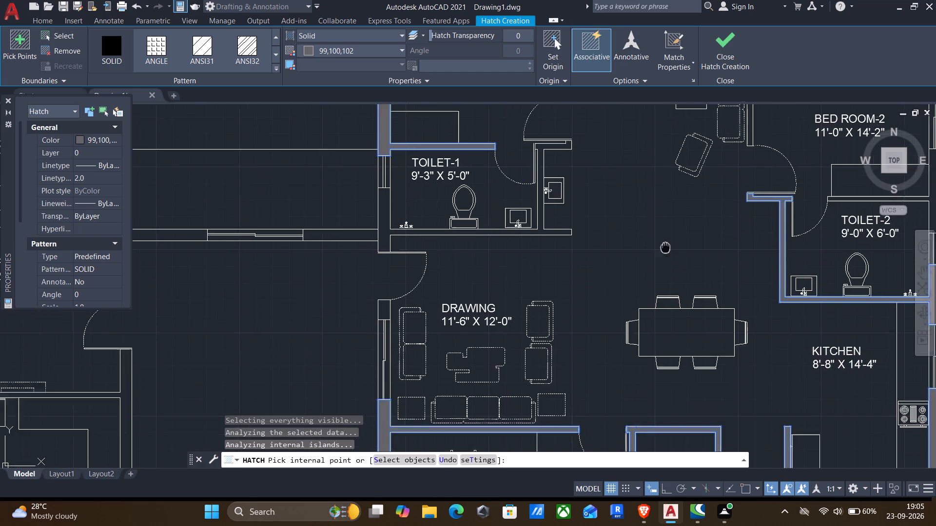
pyautogui.moveTo(665, 259); pyautogui.dragTo(666, 273, button='middle')
pyautogui.click(383, 254)
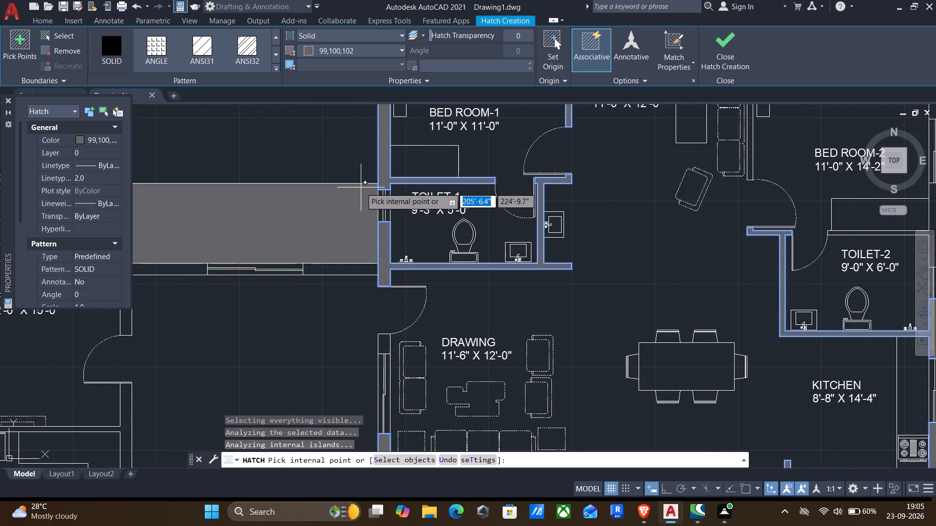
# Hatch the second apartment's wall between Living and Bed Room-2, including its junction at the balcony, and finish the hatch.
pyautogui.moveTo(344, 155); pyautogui.dragTo(373, 362, button='middle')
pyautogui.moveTo(423, 247); pyautogui.dragTo(386, 234, button='middle')
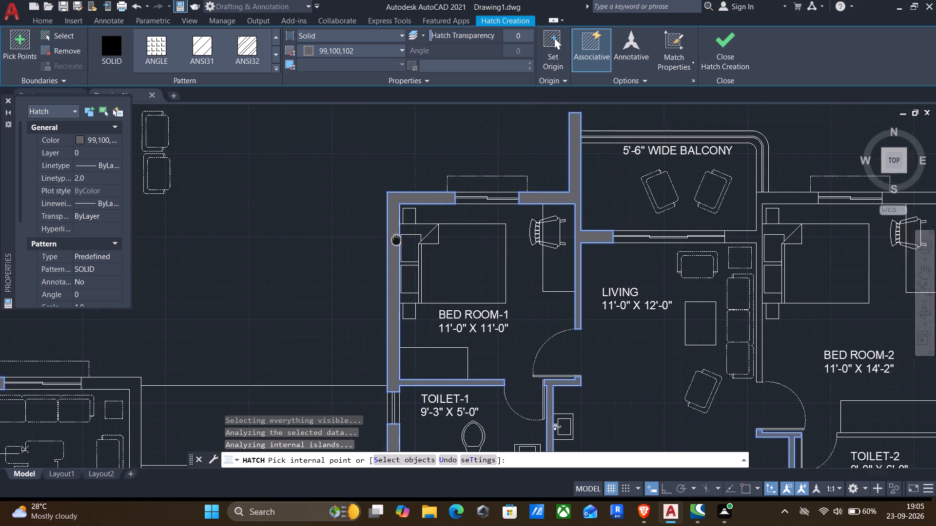
pyautogui.moveTo(386, 234); pyautogui.dragTo(350, 222, button='middle')
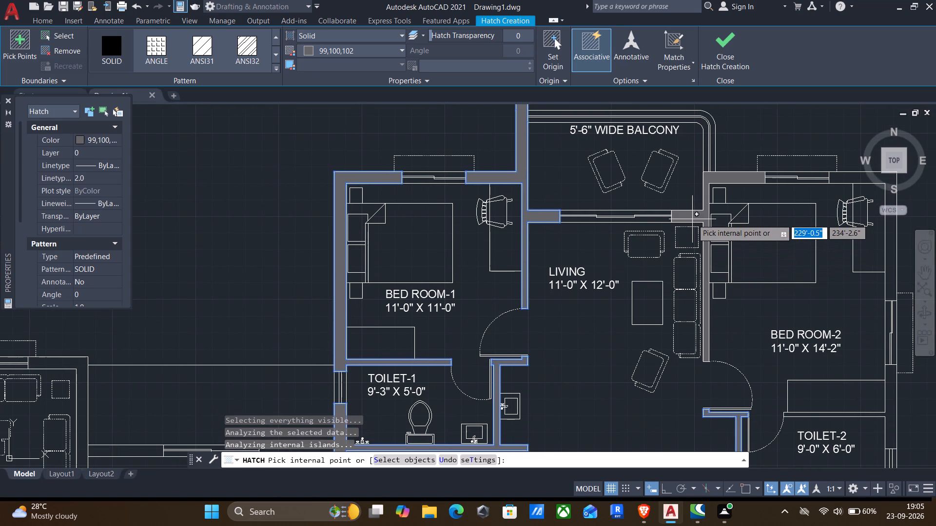
pyautogui.click(692, 219)
pyautogui.moveTo(710, 291); pyautogui.dragTo(455, 223, button='middle')
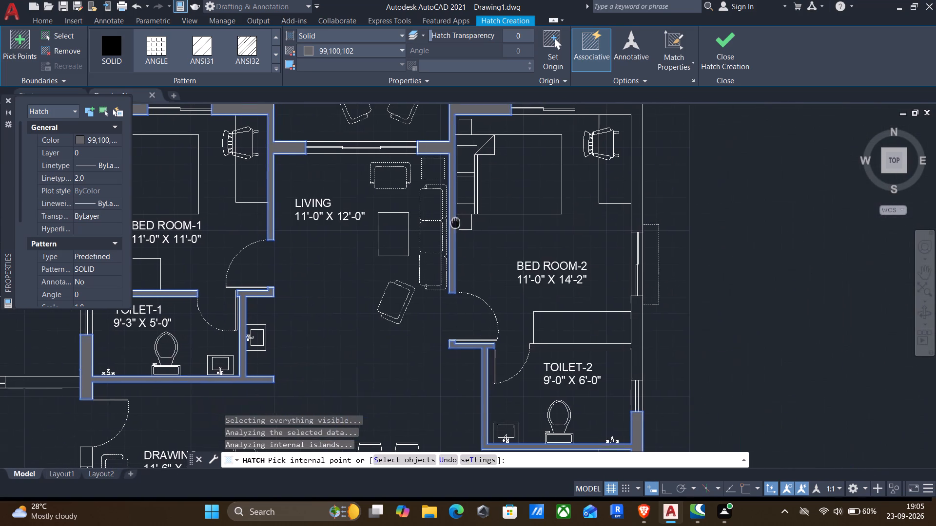
pyautogui.moveTo(455, 223); pyautogui.dragTo(451, 223, button='middle')
pyautogui.moveTo(475, 270); pyautogui.dragTo(507, 323, button='middle')
pyautogui.press('Escape')
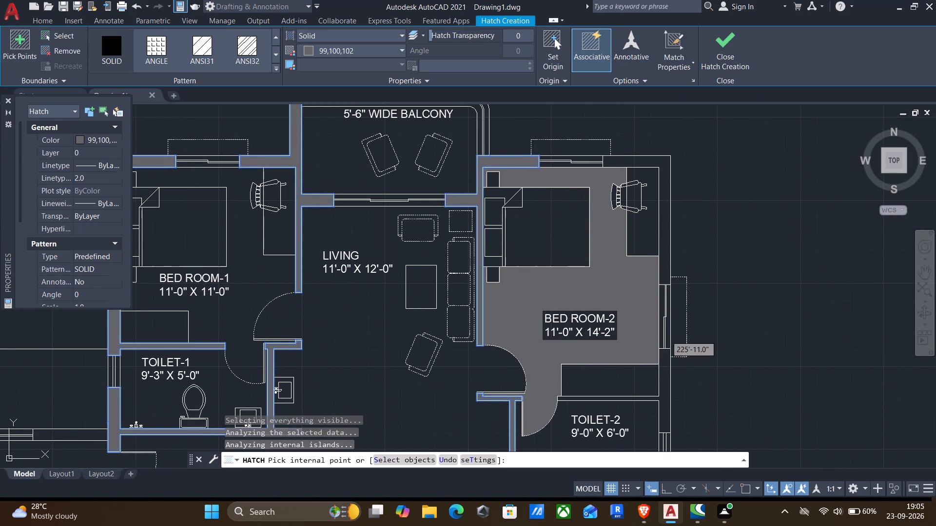
# Extend the lower jamb line of Bed Room-2's exterior side window to the inner wall line.
pyautogui.press('e')
pyautogui.press('x')
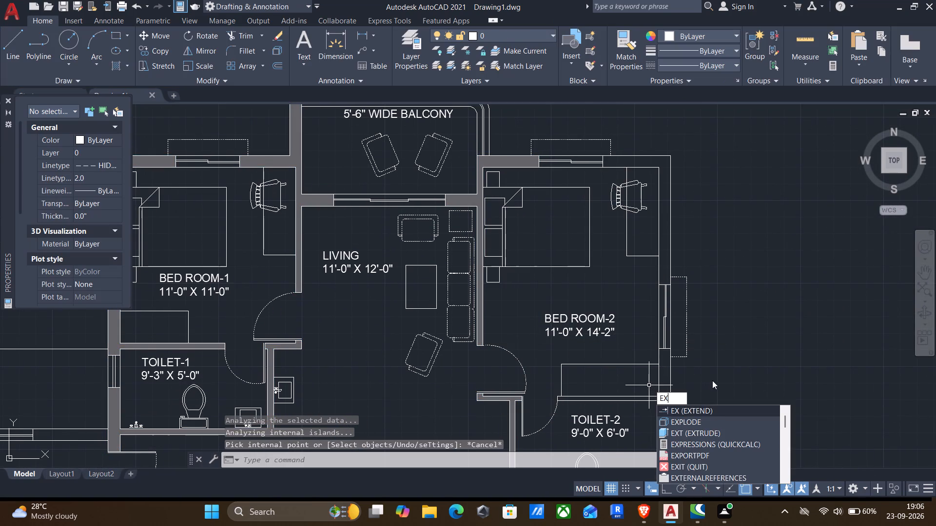
pyautogui.press('Return')
pyautogui.scroll(3, 701, 361)
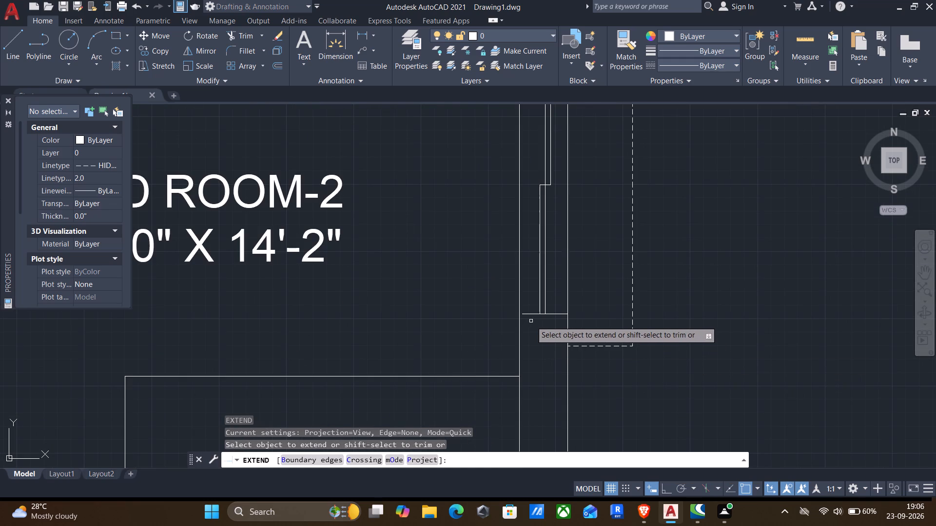
pyautogui.click(532, 314)
pyautogui.press('Escape')
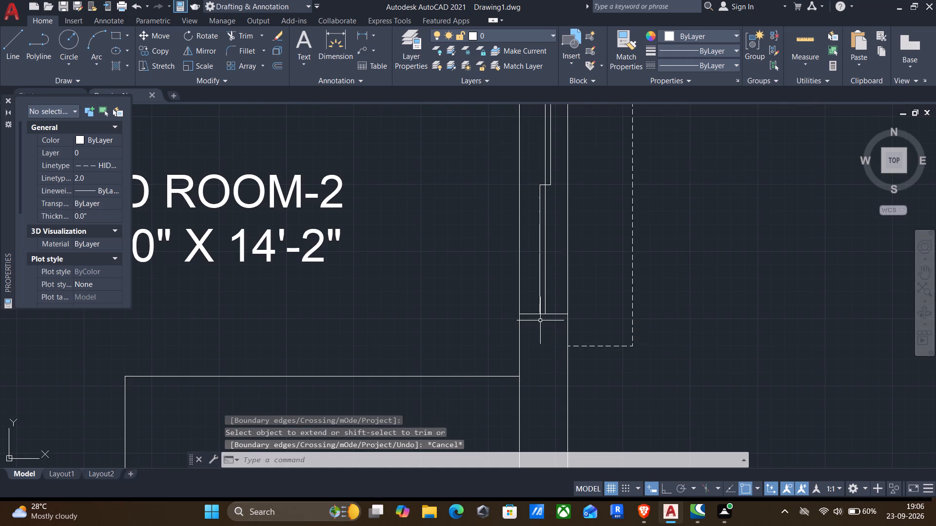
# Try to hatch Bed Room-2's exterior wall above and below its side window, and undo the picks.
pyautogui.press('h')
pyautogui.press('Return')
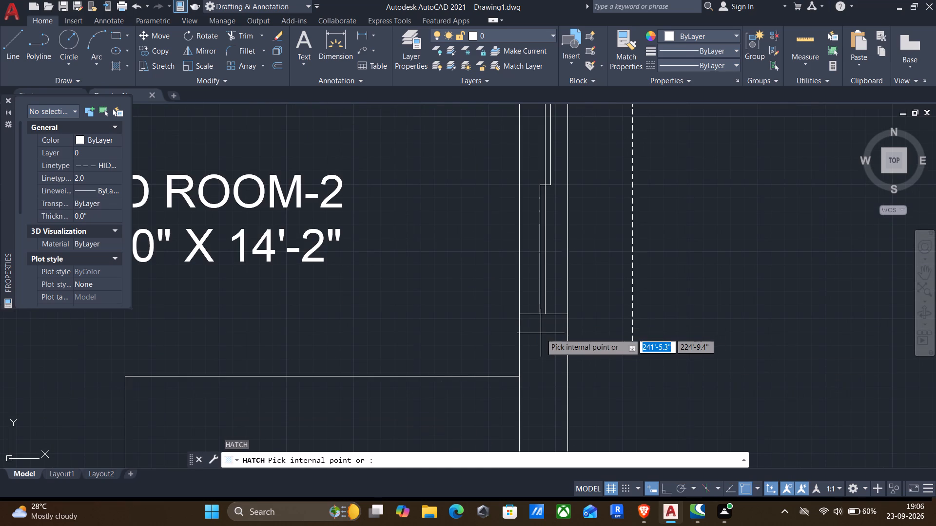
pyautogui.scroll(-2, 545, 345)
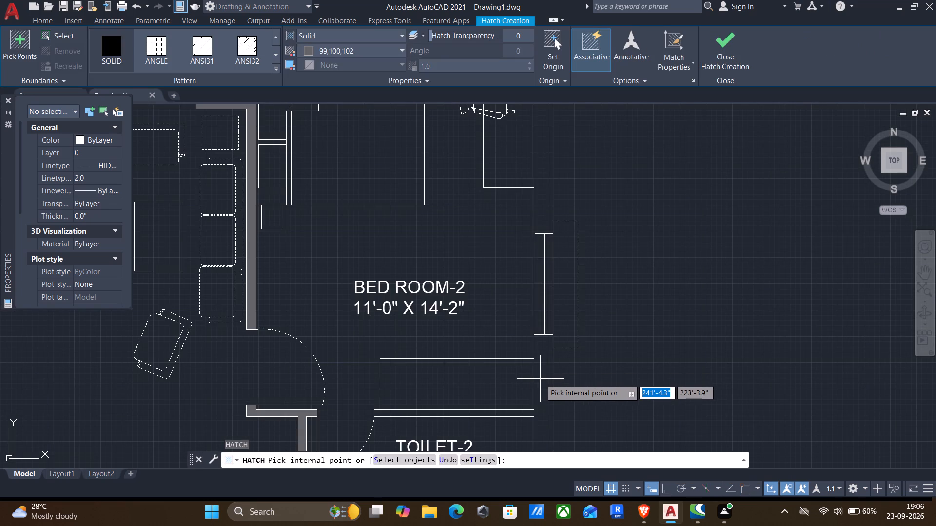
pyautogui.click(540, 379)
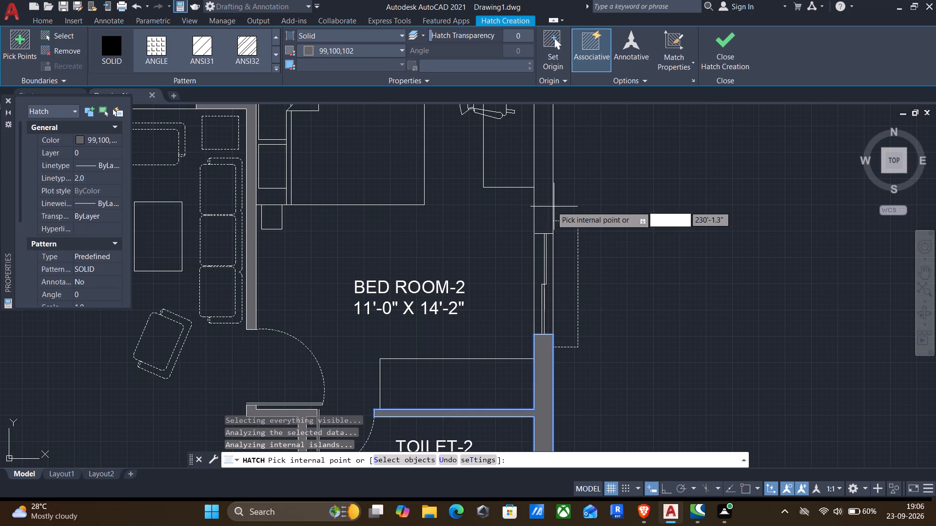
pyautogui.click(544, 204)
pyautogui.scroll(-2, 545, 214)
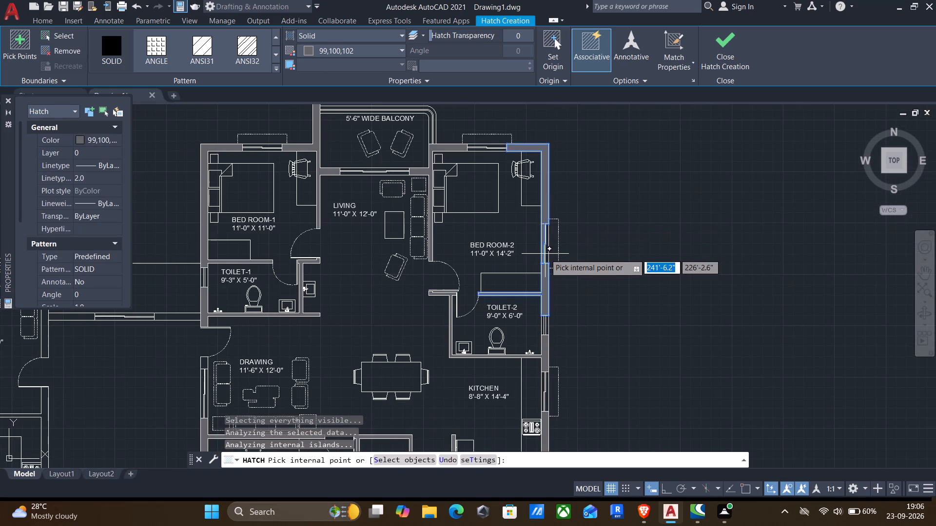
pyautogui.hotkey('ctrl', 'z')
# Extend the upper jamb line of Bed Room-2's exterior side window to the inner wall line.
pyautogui.scroll(3, 545, 227)
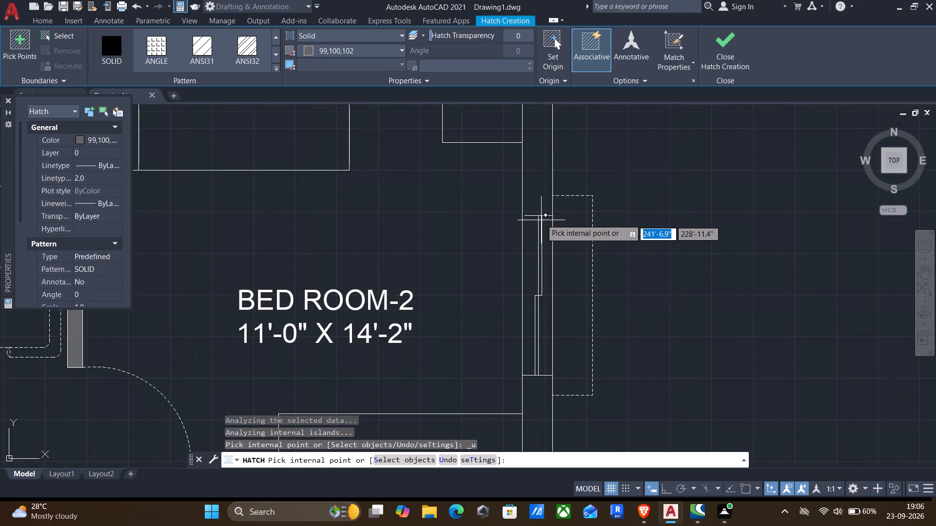
pyautogui.scroll(4, 541, 217)
pyautogui.press('Escape')
pyautogui.write('ex')
pyautogui.press('Return')
pyautogui.moveTo(502, 224); pyautogui.dragTo(488, 180)
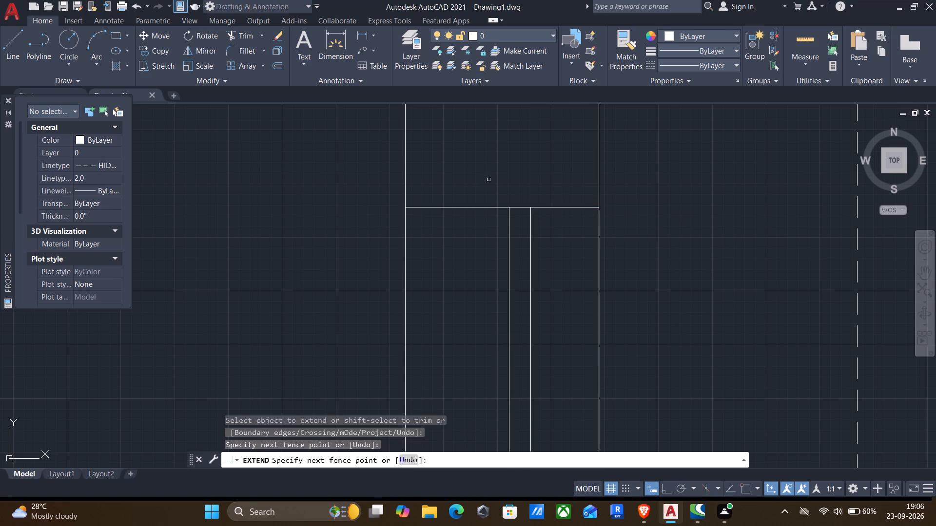
pyautogui.press('Escape')
# Hatch Bed Room-2's exterior wall above and below its side window, including the Toilet-2 partition, and finish the hatch.
pyautogui.press('h')
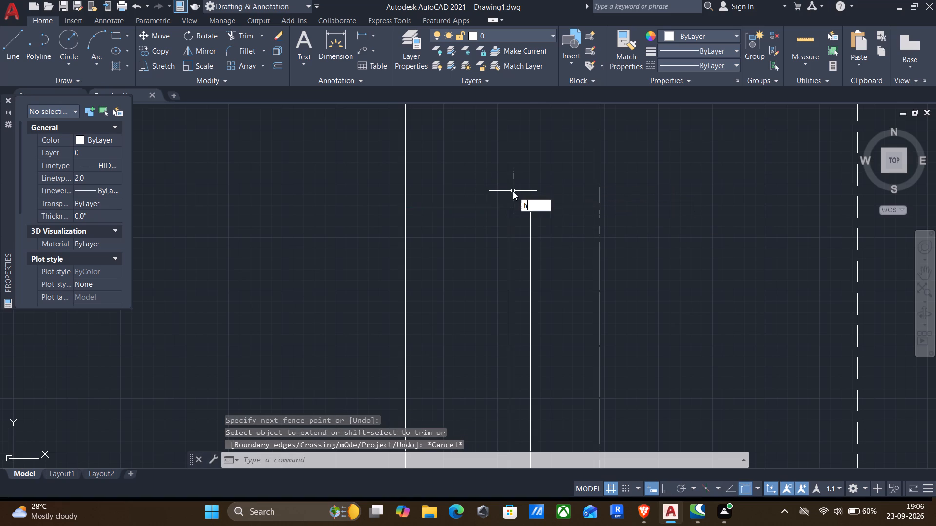
pyautogui.press('Return')
pyautogui.scroll(-2, 515, 173)
pyautogui.click(515, 169)
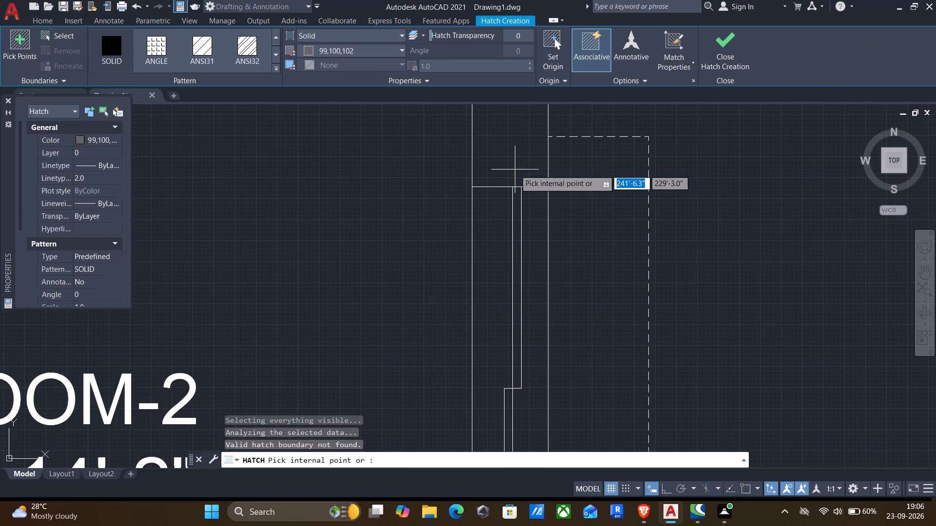
pyautogui.scroll(-2, 515, 169)
pyautogui.moveTo(515, 169); pyautogui.dragTo(558, 375, button='middle')
pyautogui.click(559, 280)
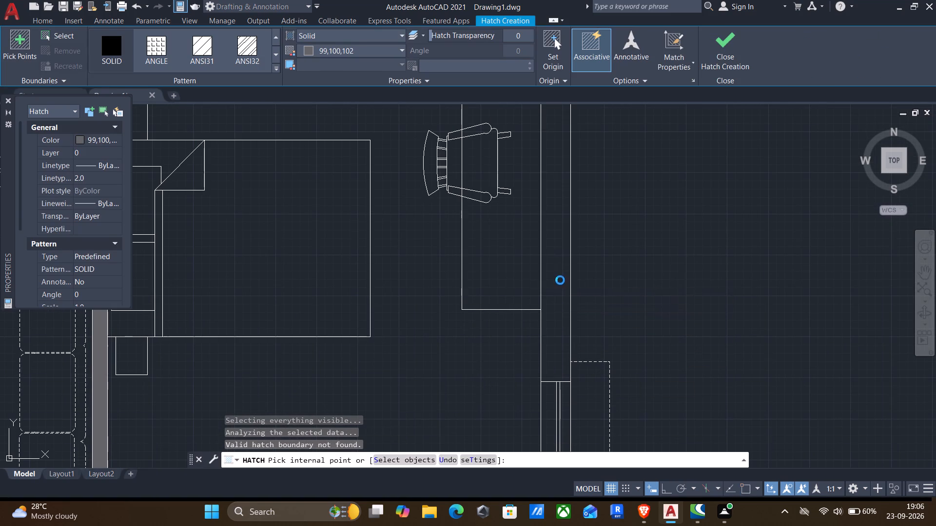
pyautogui.scroll(-3, 563, 281)
pyautogui.moveTo(572, 323); pyautogui.dragTo(663, 223, button='middle')
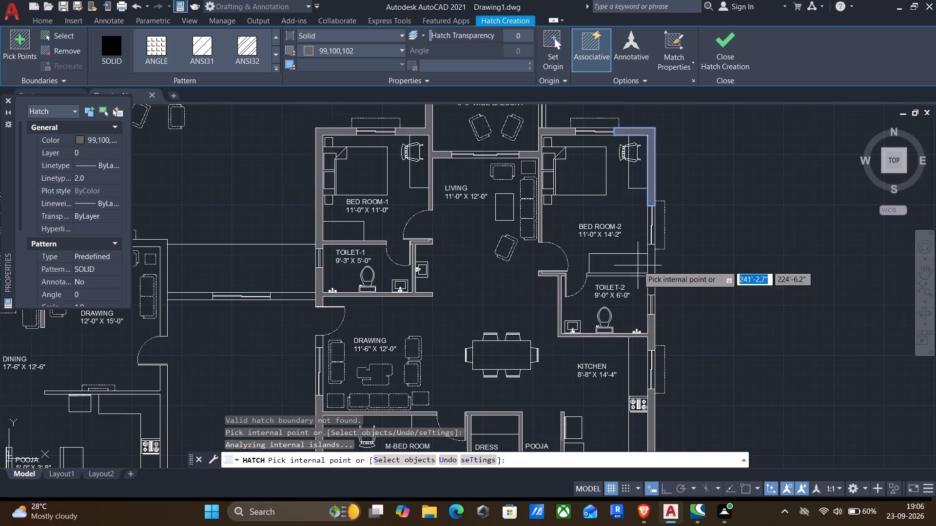
pyautogui.click(652, 277)
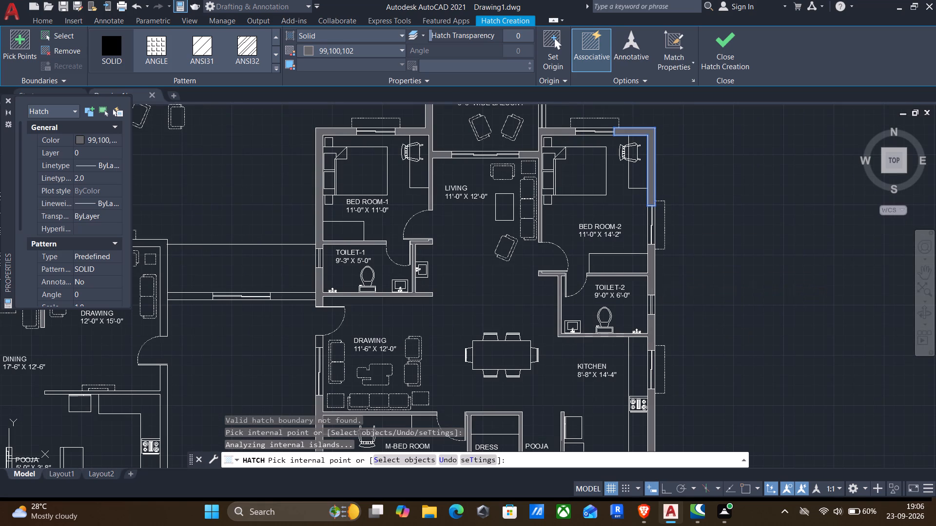
pyautogui.moveTo(653, 321); pyautogui.dragTo(738, 201, button='middle')
pyautogui.moveTo(741, 331); pyautogui.dragTo(799, 297, button='middle')
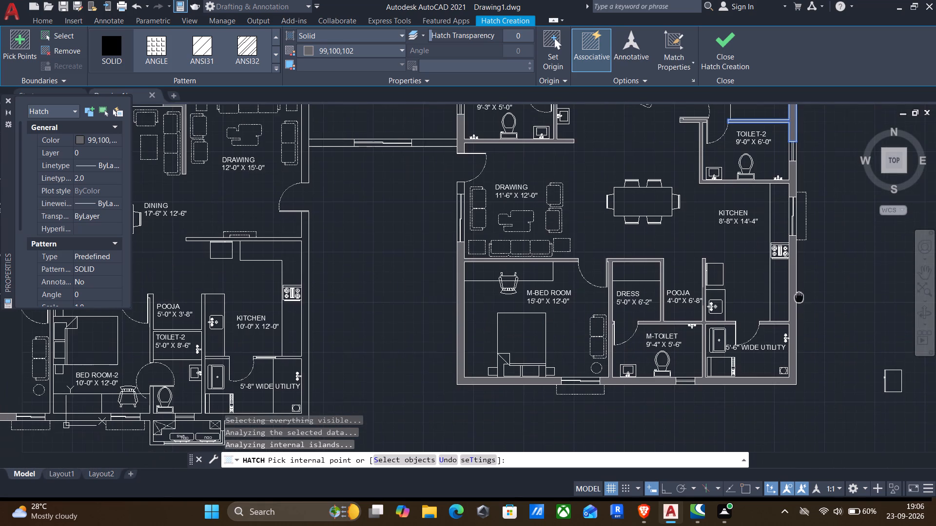
pyautogui.moveTo(799, 297); pyautogui.dragTo(799, 297, button='middle')
pyautogui.moveTo(760, 363); pyautogui.dragTo(765, 299, button='middle')
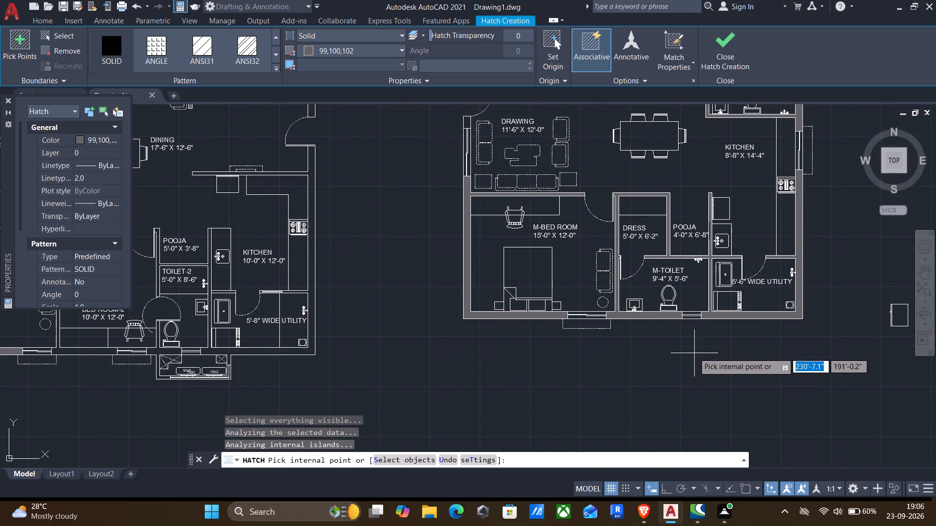
pyautogui.press('Return')
# Start a solid hatch in light blue (173,221,247) and fill both sides of the second apartment's M-Bed Room window.
pyautogui.press('h')
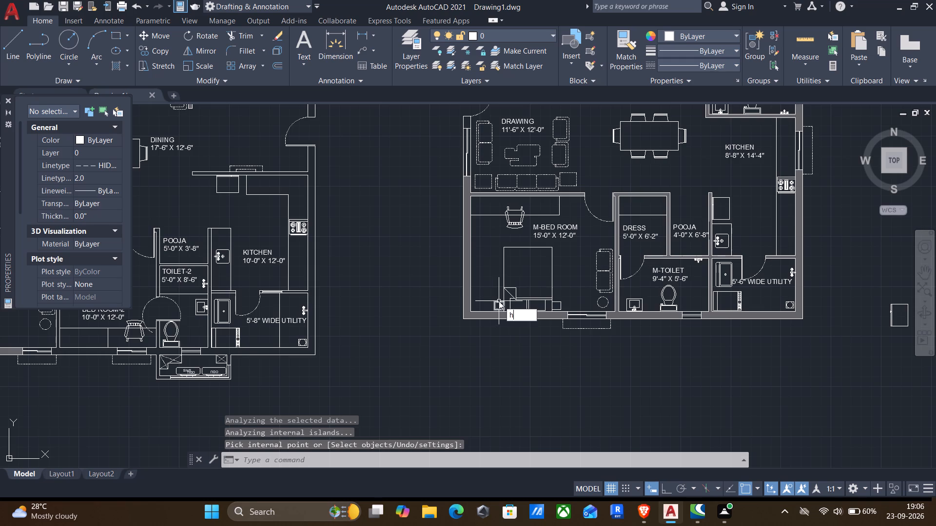
pyautogui.press('Return')
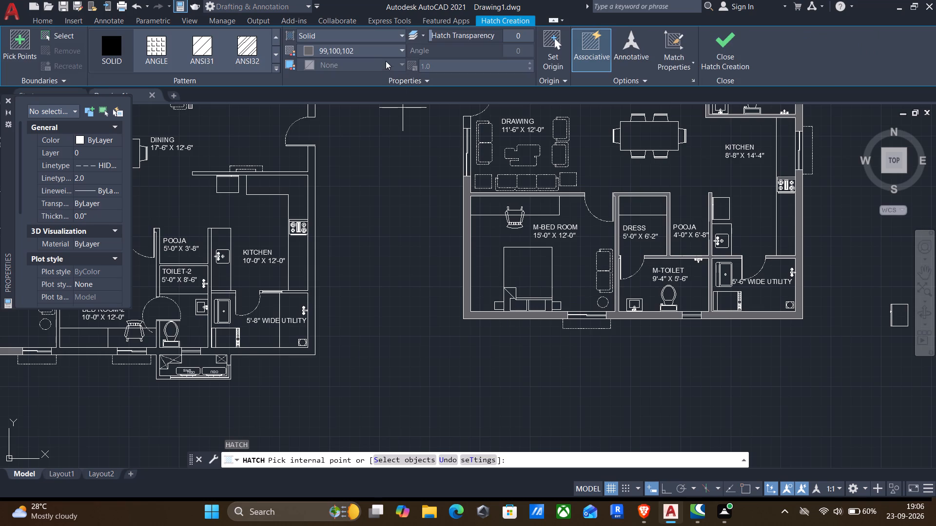
pyautogui.click(386, 46)
pyautogui.click(379, 165)
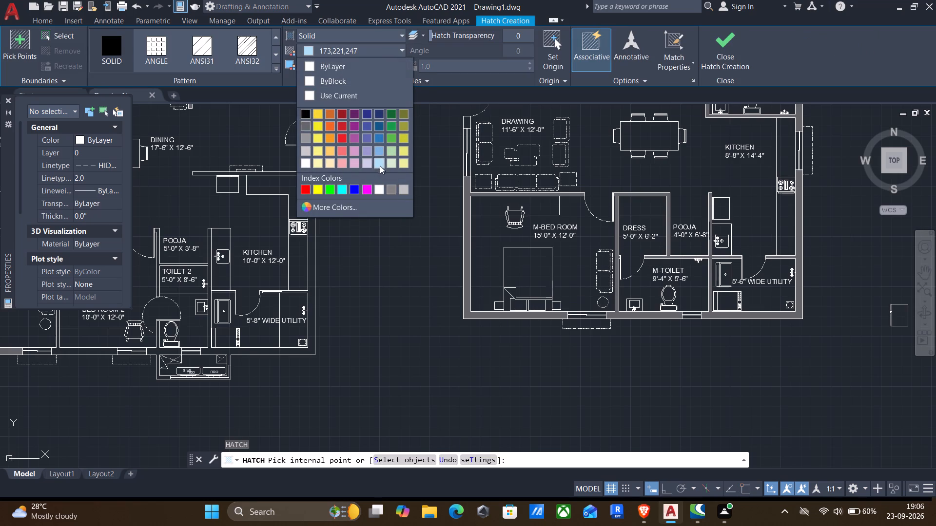
pyautogui.scroll(4, 594, 337)
pyautogui.click(583, 249)
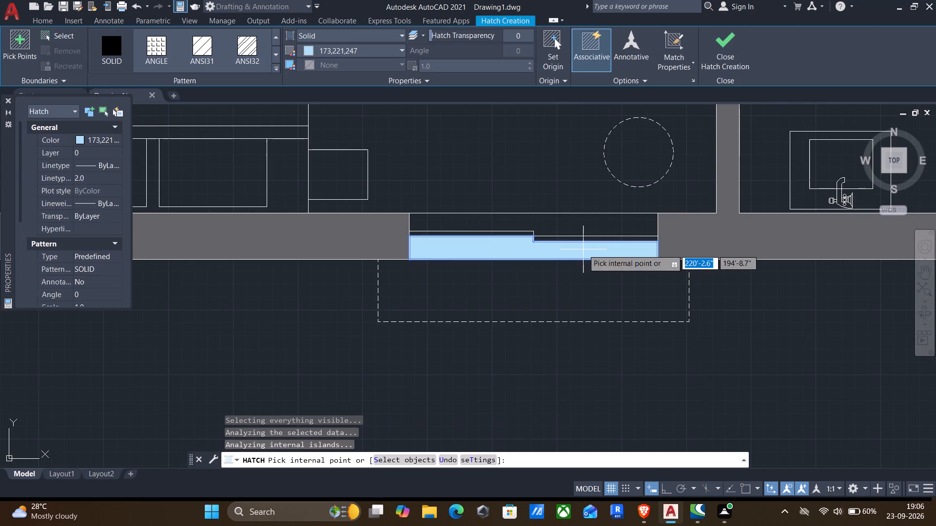
pyautogui.click(594, 217)
pyautogui.scroll(-1, 615, 266)
# Fill both sides of the M-Toilet window with the light-blue hatch.
pyautogui.moveTo(618, 273); pyautogui.dragTo(348, 270, button='middle')
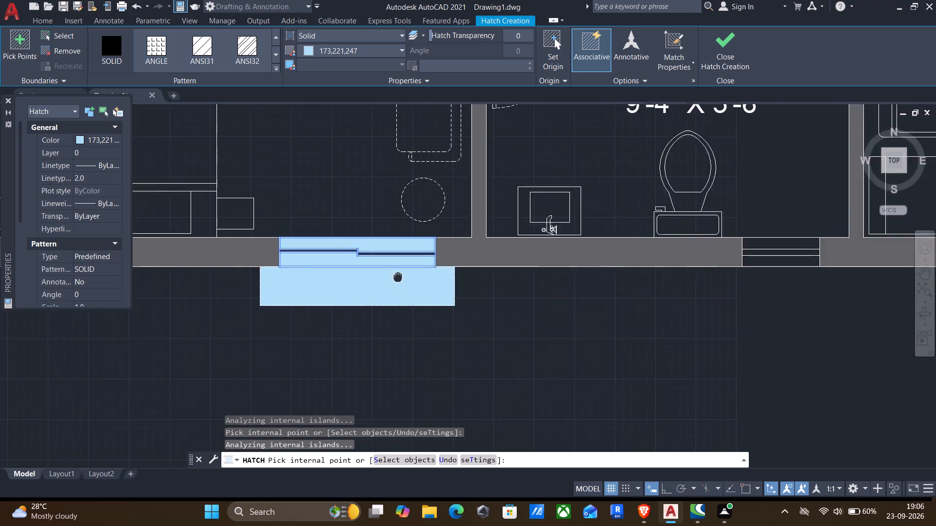
pyautogui.moveTo(348, 270); pyautogui.dragTo(190, 248, button='middle')
pyautogui.scroll(2, 544, 235)
pyautogui.click(546, 221)
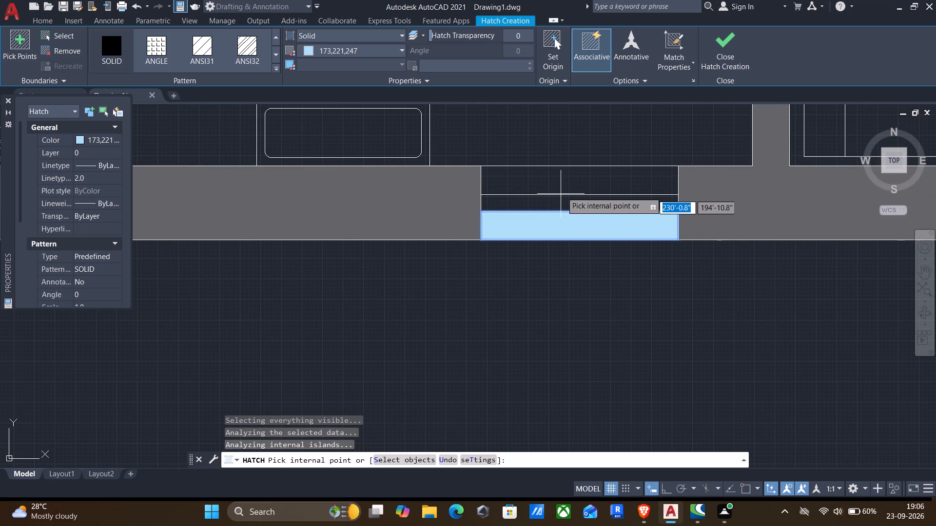
pyautogui.click(566, 180)
# Fill both sides of the second apartment's Kitchen exterior window with the light-blue hatch.
pyautogui.scroll(-3, 563, 192)
pyautogui.moveTo(560, 225); pyautogui.dragTo(551, 409, button='middle')
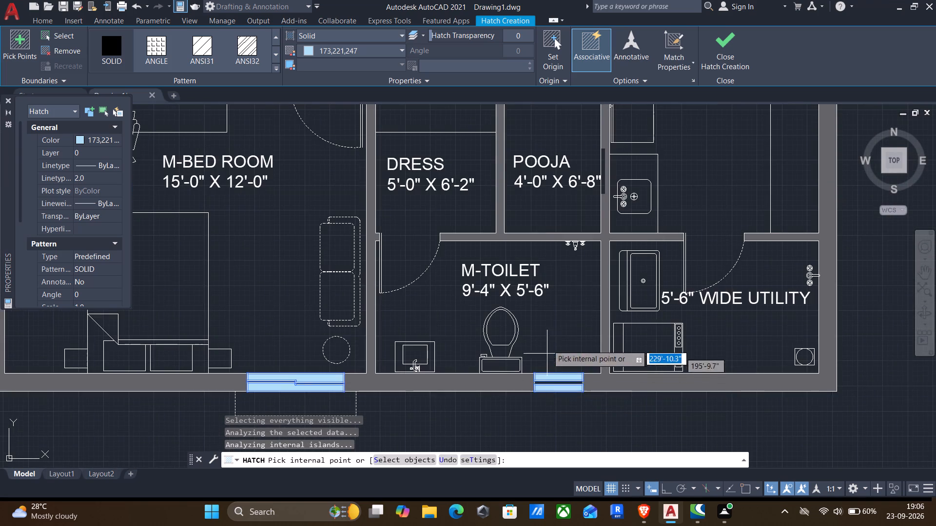
pyautogui.scroll(-3, 575, 282)
pyautogui.moveTo(591, 233); pyautogui.dragTo(567, 317, button='middle')
pyautogui.scroll(6, 602, 282)
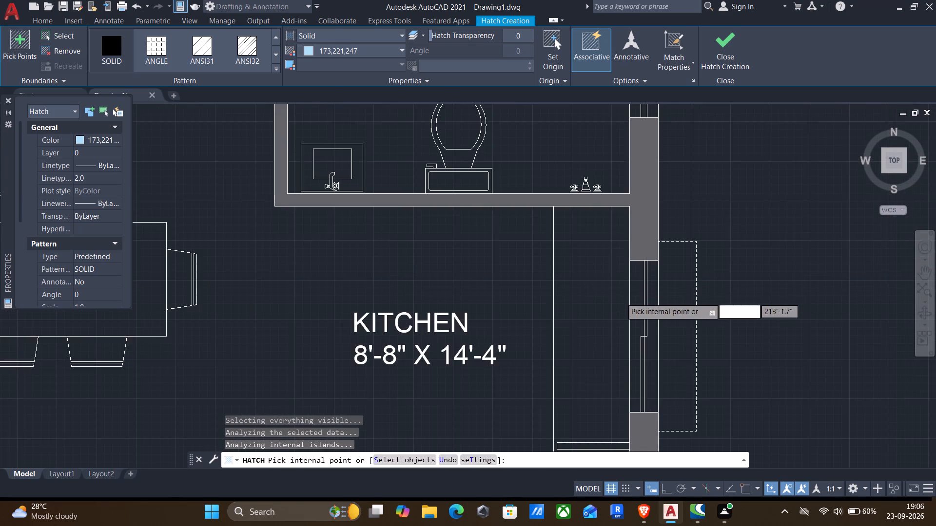
pyautogui.scroll(2, 623, 300)
pyautogui.click(646, 303)
pyautogui.scroll(-1, 600, 286)
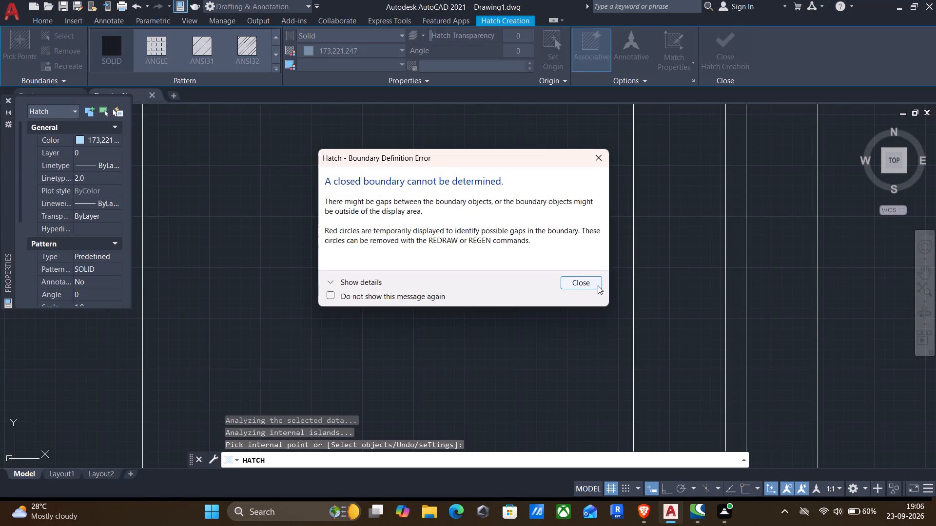
pyautogui.click(597, 285)
pyautogui.scroll(-4, 631, 323)
pyautogui.click(656, 341)
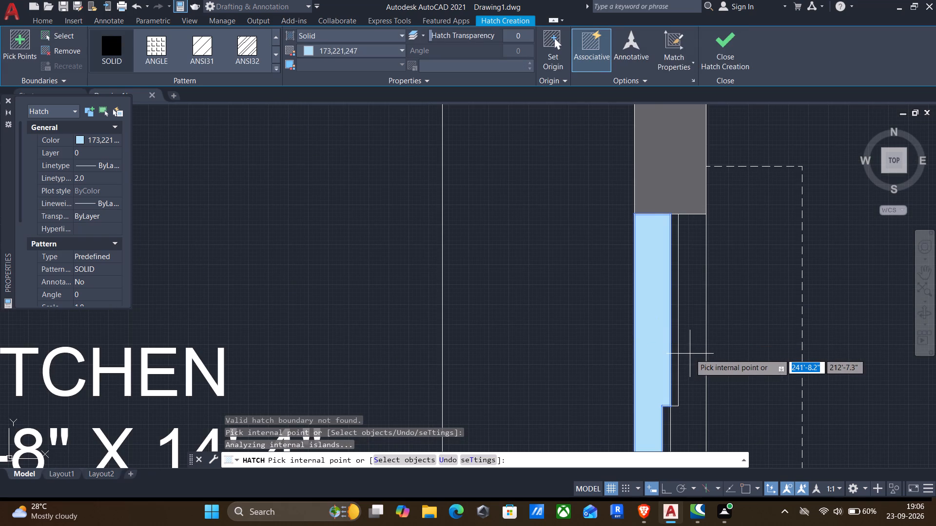
pyautogui.click(690, 354)
# Fill the Toilet-2 window and Bed Room-2's side window with the light-blue hatch, on both sides of the panes.
pyautogui.scroll(-3, 691, 357)
pyautogui.moveTo(608, 299); pyautogui.dragTo(616, 421, button='middle')
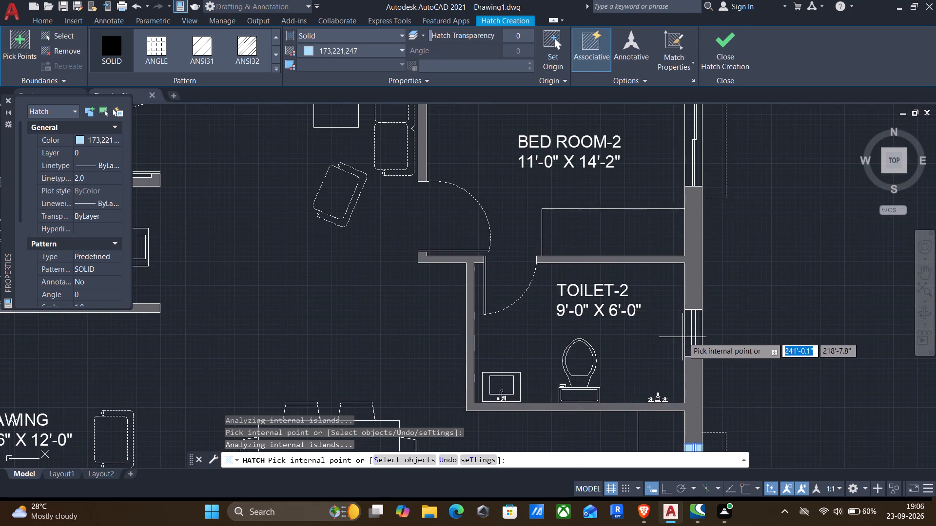
pyautogui.scroll(3, 690, 338)
pyautogui.click(713, 342)
pyautogui.click(660, 345)
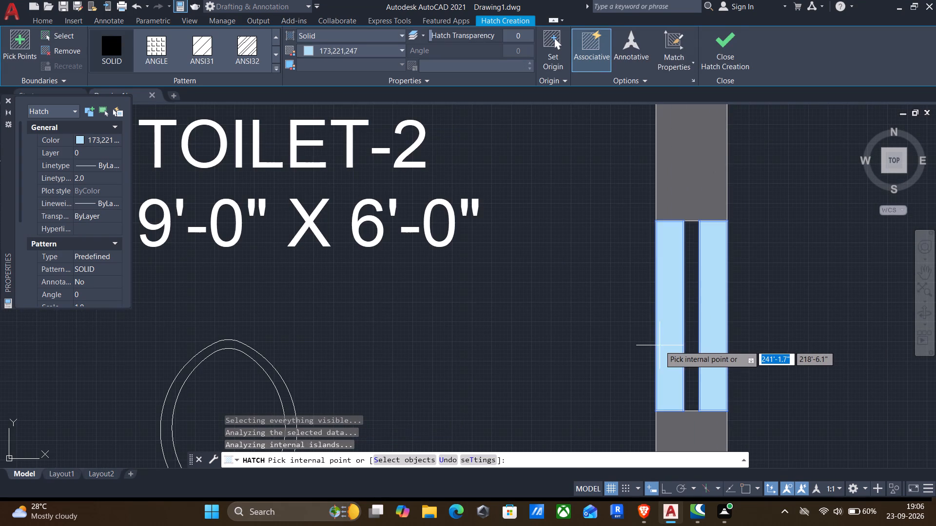
pyautogui.scroll(-4, 660, 347)
pyautogui.scroll(3, 670, 215)
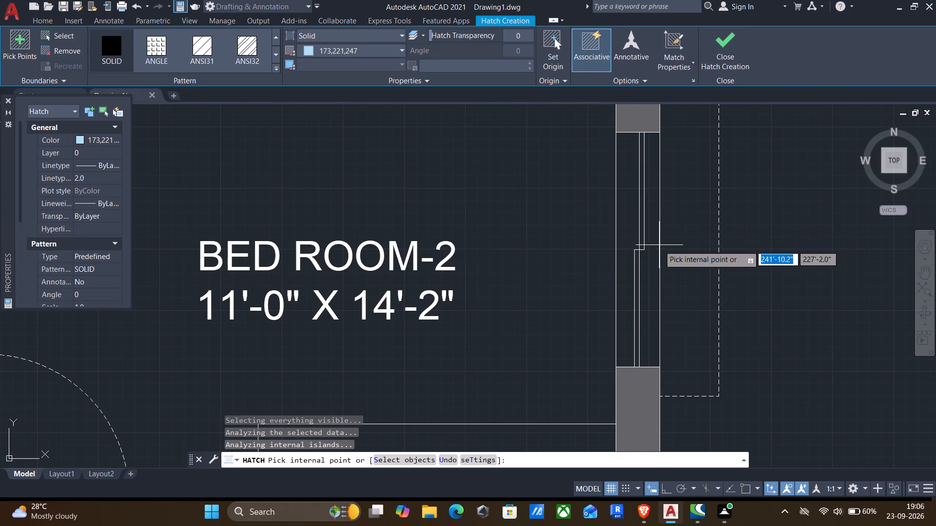
pyautogui.click(658, 248)
pyautogui.click(617, 246)
# Fill the windows in the north walls of Bed Room-2 and Bed Room-1 with the light-blue hatch, on both sides of the panes.
pyautogui.scroll(-5, 624, 263)
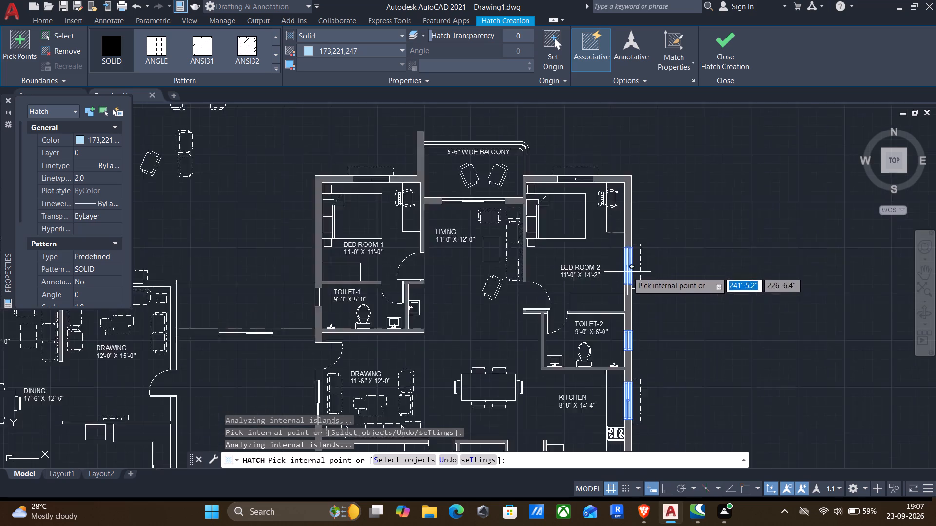
pyautogui.scroll(4, 600, 204)
pyautogui.scroll(4, 573, 252)
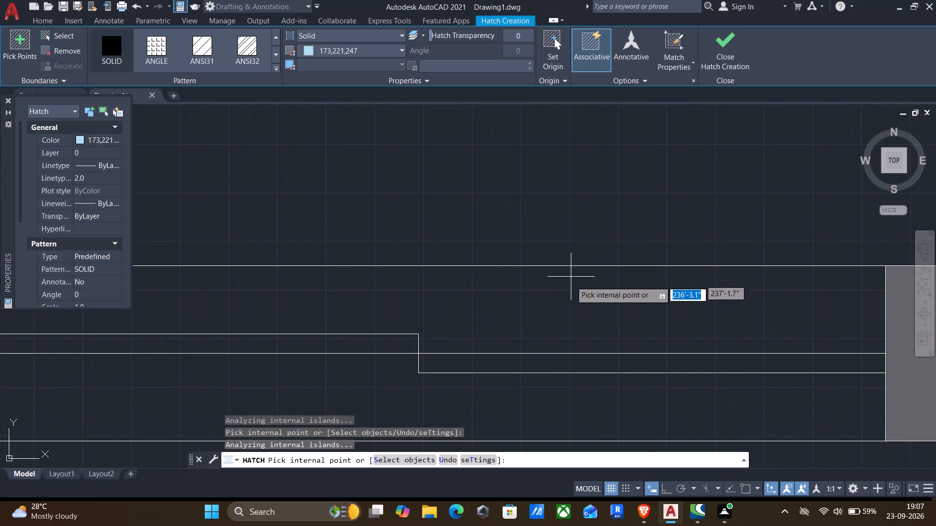
pyautogui.click(571, 287)
pyautogui.scroll(-3, 569, 313)
pyautogui.click(571, 340)
pyautogui.scroll(-4, 561, 334)
pyautogui.moveTo(538, 321); pyautogui.dragTo(550, 322, button='middle')
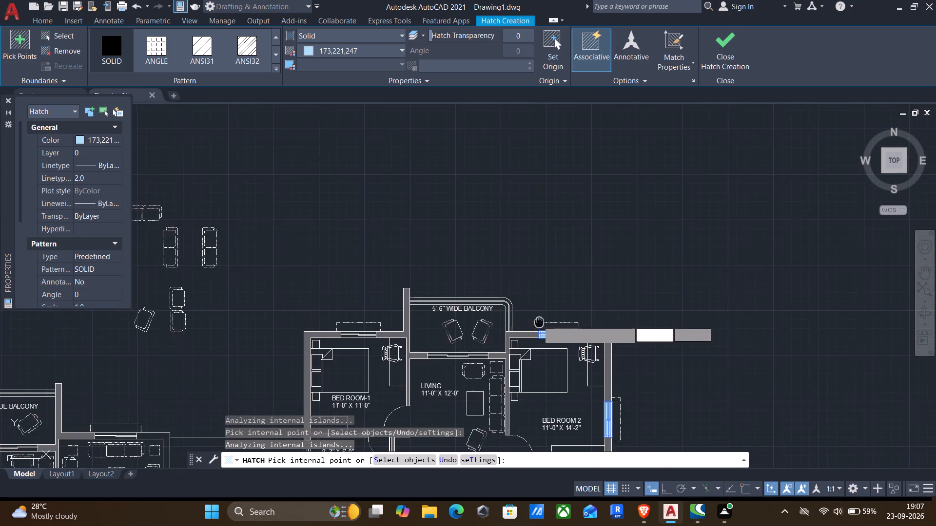
pyautogui.moveTo(550, 322); pyautogui.dragTo(789, 333, button='middle')
pyautogui.scroll(4, 590, 345)
pyautogui.click(645, 342)
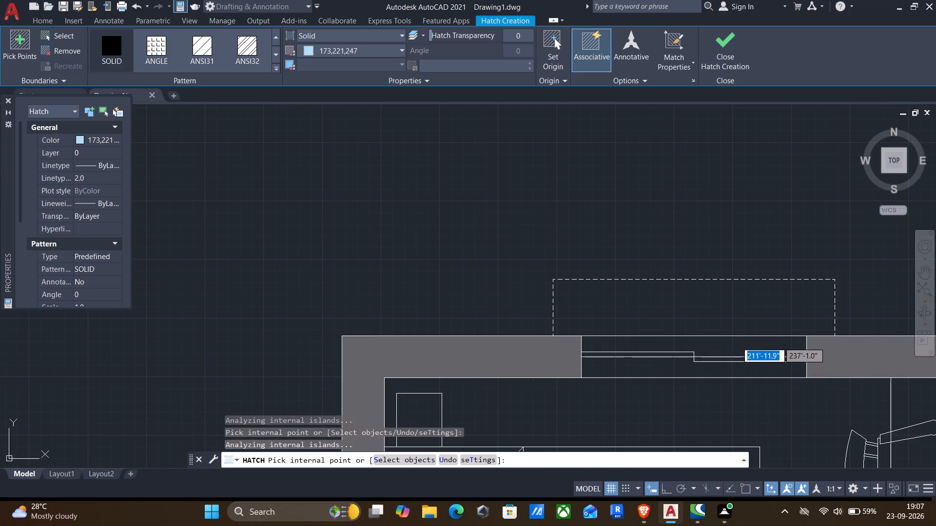
pyautogui.click(644, 365)
# Fill both sides of the sliding door between Living and the balcony with the light-blue hatch.
pyautogui.scroll(-3, 661, 382)
pyautogui.moveTo(792, 415); pyautogui.dragTo(642, 300, button='middle')
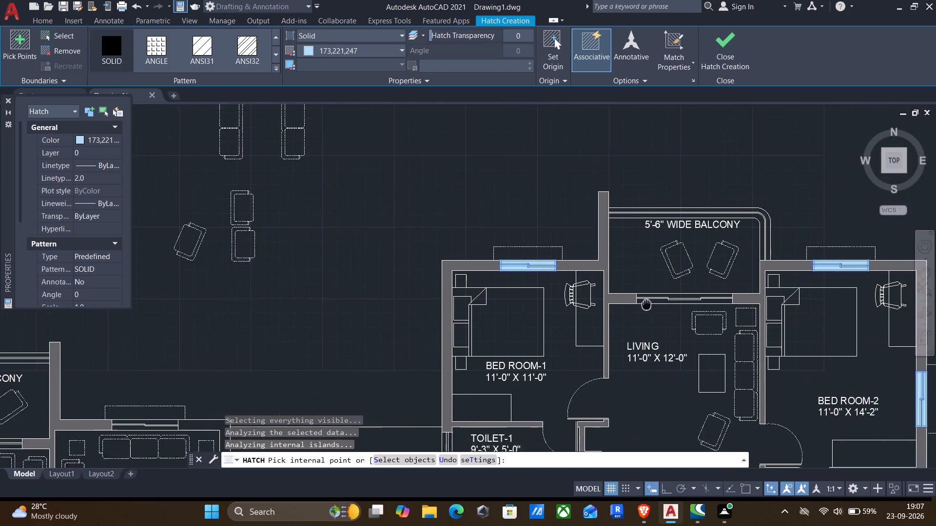
pyautogui.moveTo(642, 300); pyautogui.dragTo(638, 298, button='middle')
pyautogui.scroll(3, 653, 290)
pyautogui.click(651, 307)
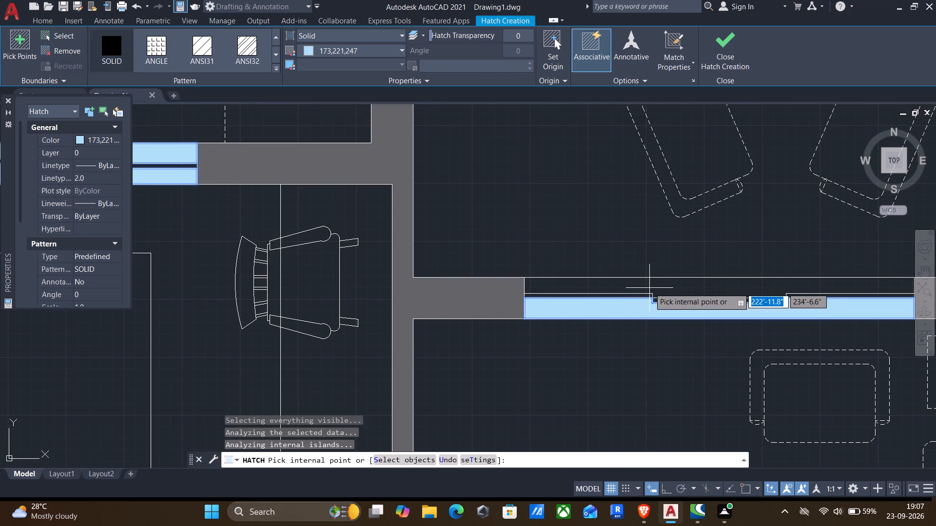
pyautogui.click(649, 282)
# Fill the second apartment's Toilet-1 window and Drawing room window with the light-blue hatch, on both sides of the panes.
pyautogui.scroll(-4, 647, 301)
pyautogui.moveTo(617, 337); pyautogui.dragTo(831, 233, button='middle')
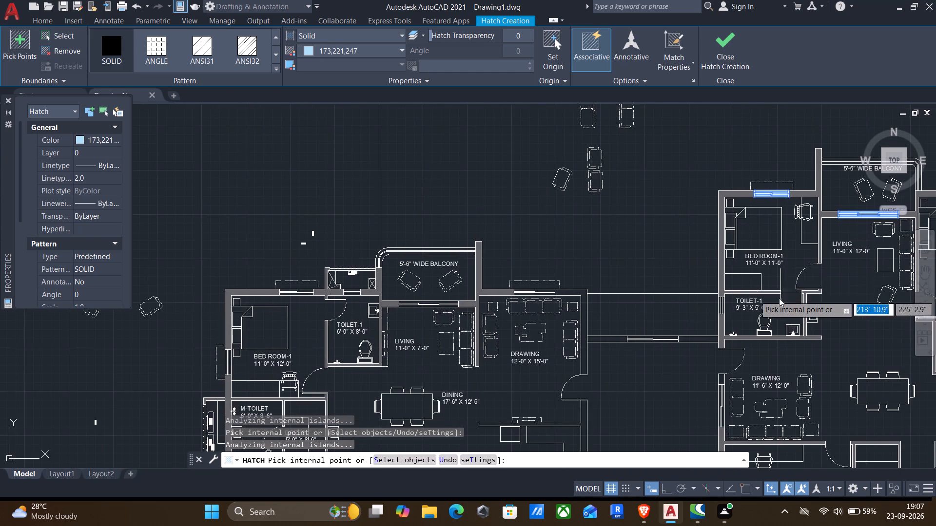
pyautogui.scroll(4, 741, 317)
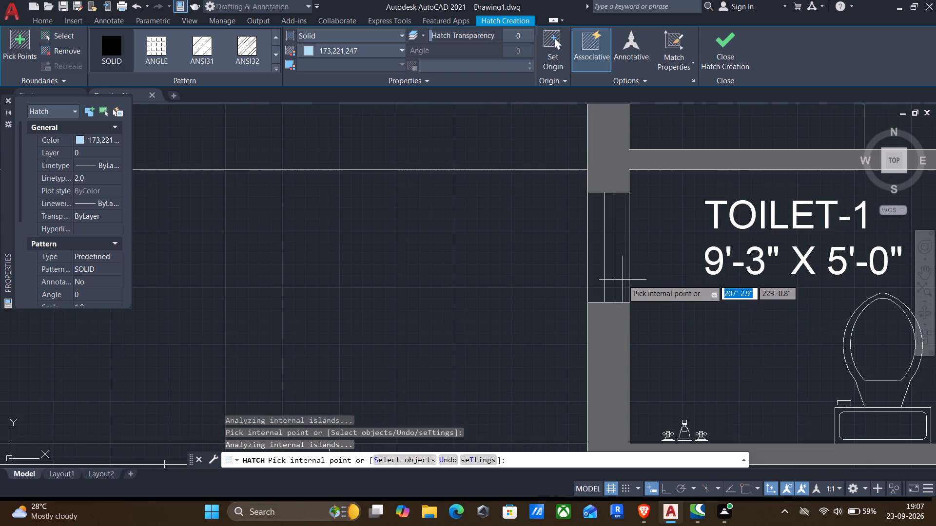
pyautogui.click(622, 280)
pyautogui.click(596, 281)
pyautogui.scroll(-4, 614, 291)
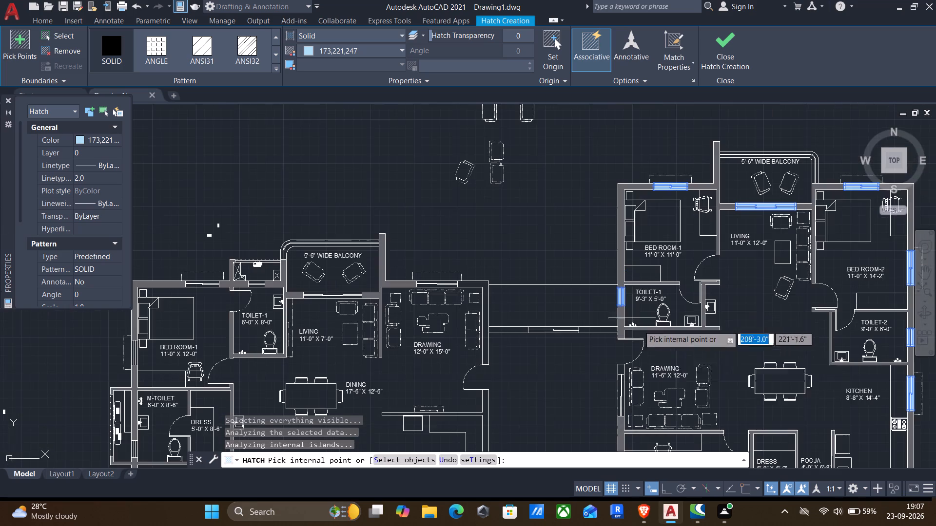
pyautogui.moveTo(681, 381); pyautogui.dragTo(814, 247, button='middle')
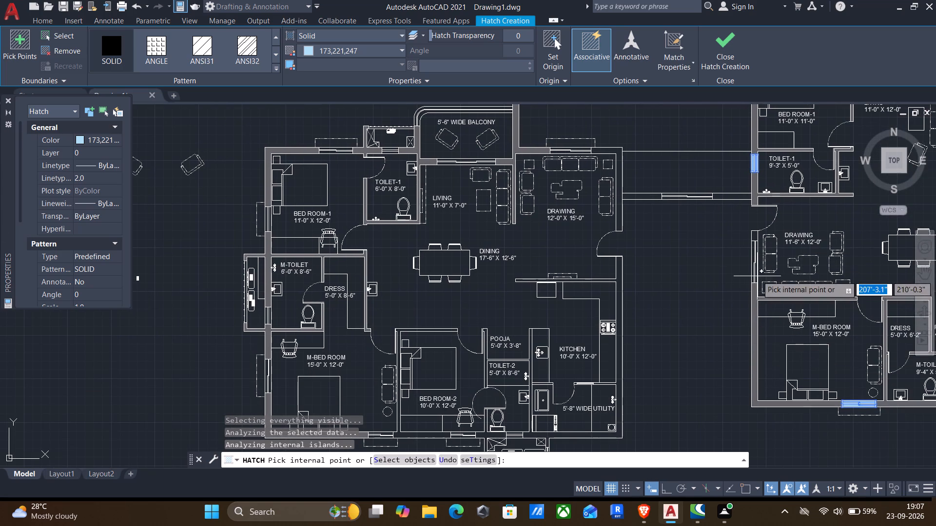
pyautogui.scroll(4, 754, 268)
pyautogui.click(750, 265)
pyautogui.click(723, 295)
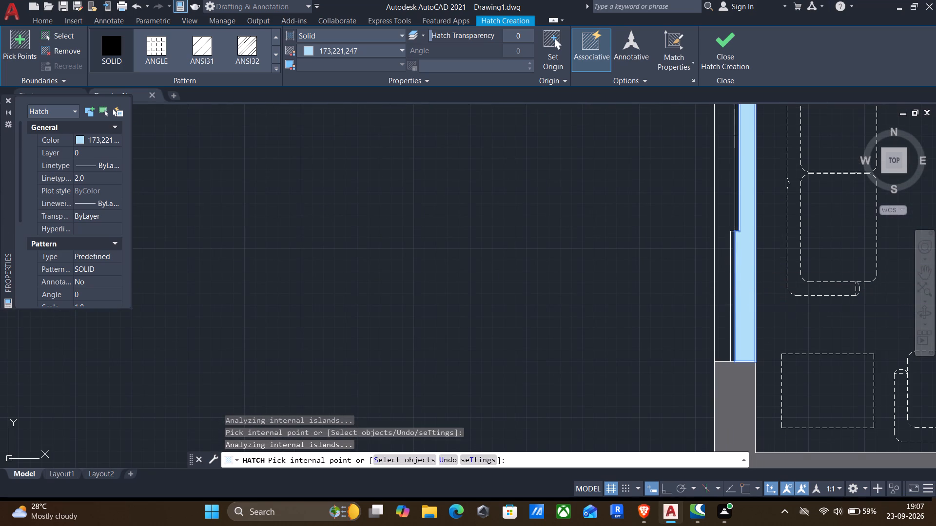
# Fill the window in the first apartment's Drawing room north wall with the light-blue hatch, on both sides of the panes.
pyautogui.scroll(-5, 723, 296)
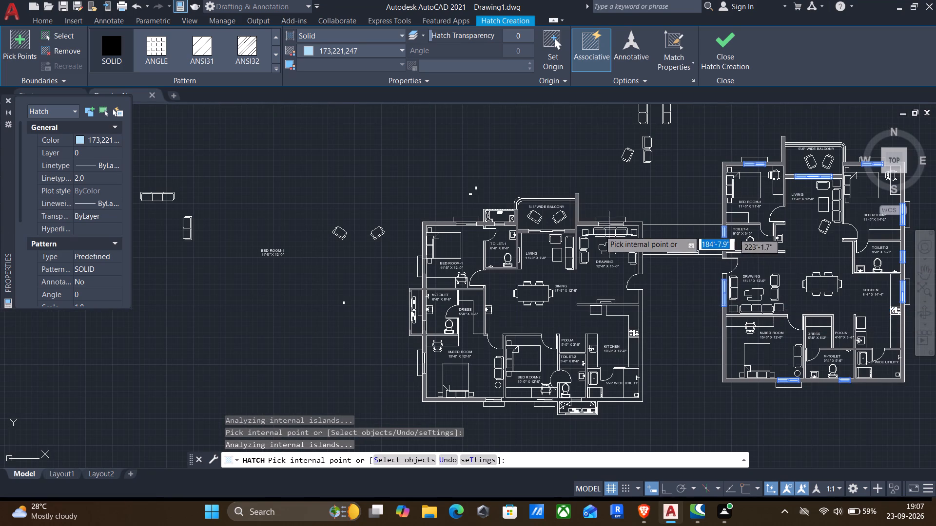
pyautogui.scroll(-1, 620, 233)
pyautogui.scroll(5, 632, 233)
pyautogui.click(435, 167)
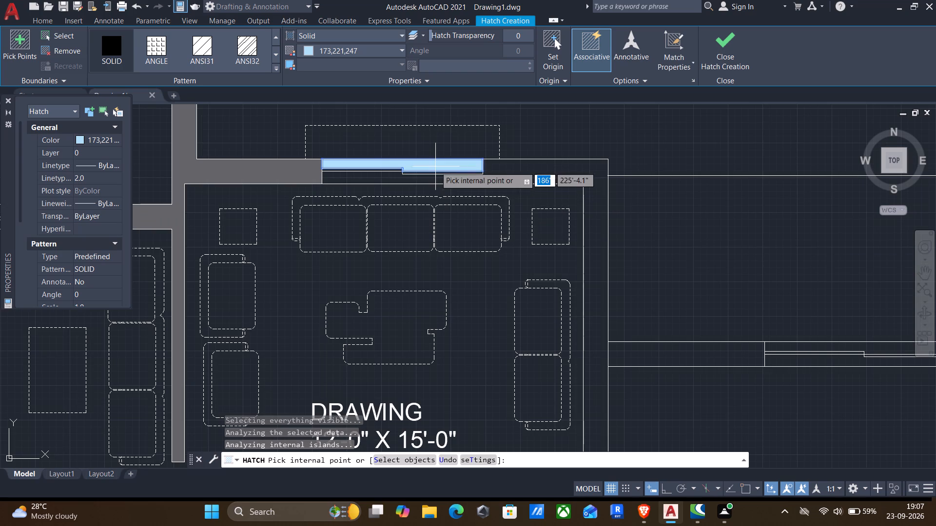
pyautogui.click(433, 177)
# Fill the first apartment's Toilet-2 and Bed Room-2 south-wall windows with the light-blue hatch, on both sides of the panes.
pyautogui.scroll(-3, 432, 188)
pyautogui.moveTo(451, 259); pyautogui.dragTo(556, 169, button='middle')
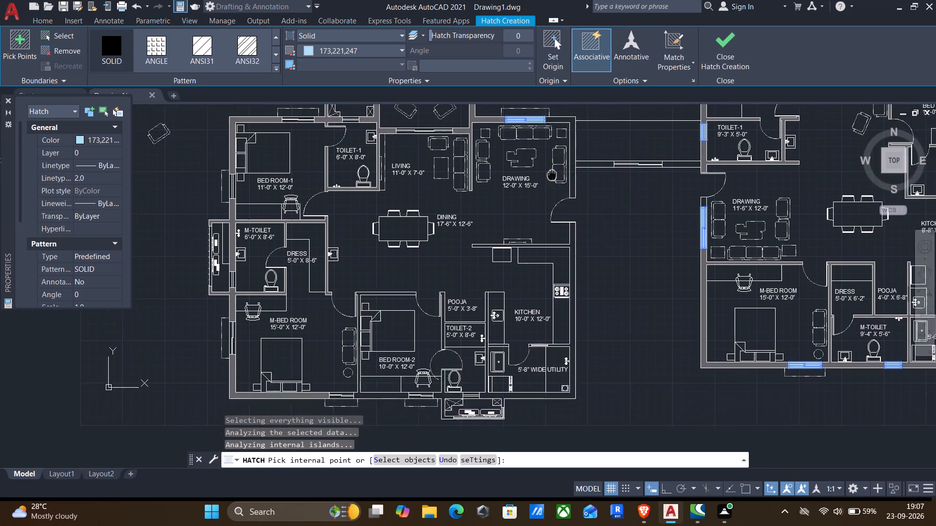
pyautogui.moveTo(556, 169); pyautogui.dragTo(576, 136, button='middle')
pyautogui.moveTo(572, 281); pyautogui.dragTo(604, 318, button='middle')
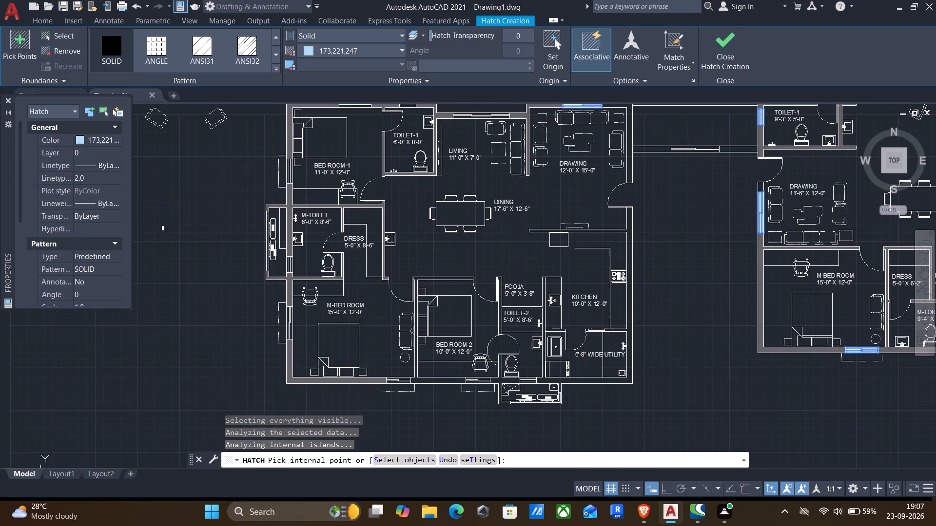
pyautogui.scroll(7, 522, 392)
pyautogui.click(533, 360)
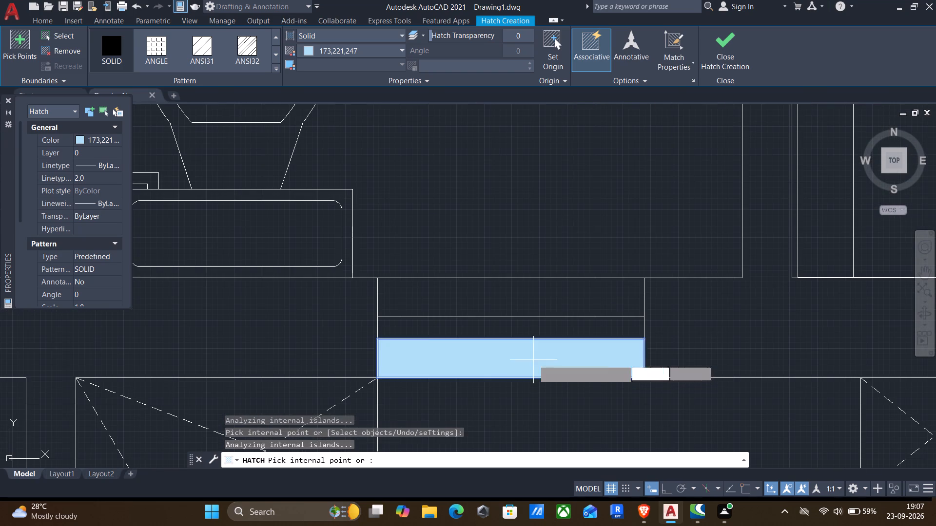
pyautogui.click(547, 301)
pyautogui.scroll(-4, 545, 314)
pyautogui.moveTo(544, 330); pyautogui.dragTo(710, 310, button='middle')
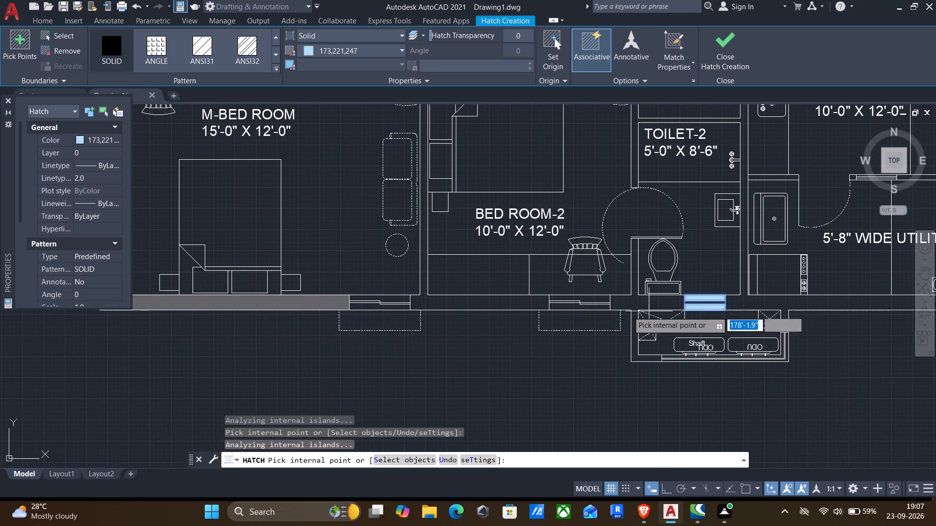
pyautogui.scroll(3, 564, 311)
pyautogui.click(565, 304)
pyautogui.click(583, 256)
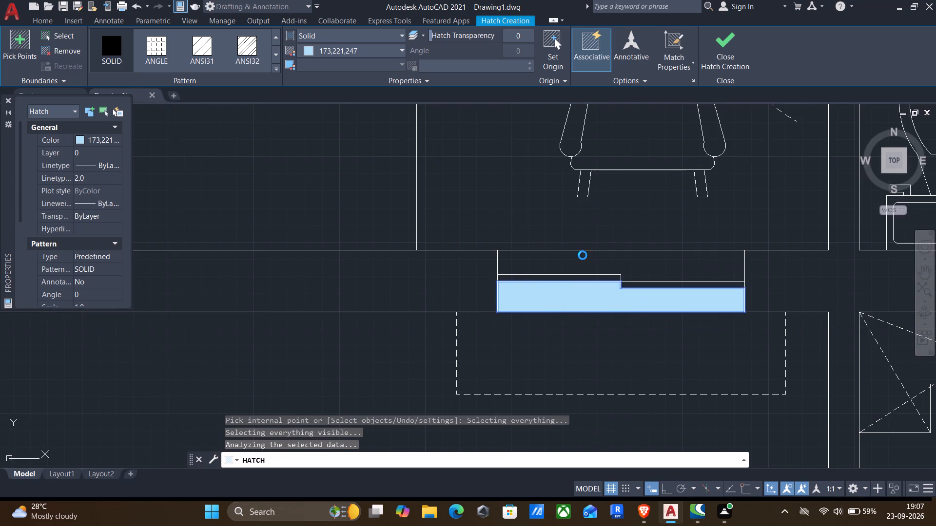
# Fill the first apartment's M-Bed Room windows in the south and west walls with the light-blue hatch, on both sides of the panes.
pyautogui.scroll(-3, 579, 276)
pyautogui.moveTo(575, 298); pyautogui.dragTo(670, 312, button='middle')
pyautogui.scroll(2, 497, 298)
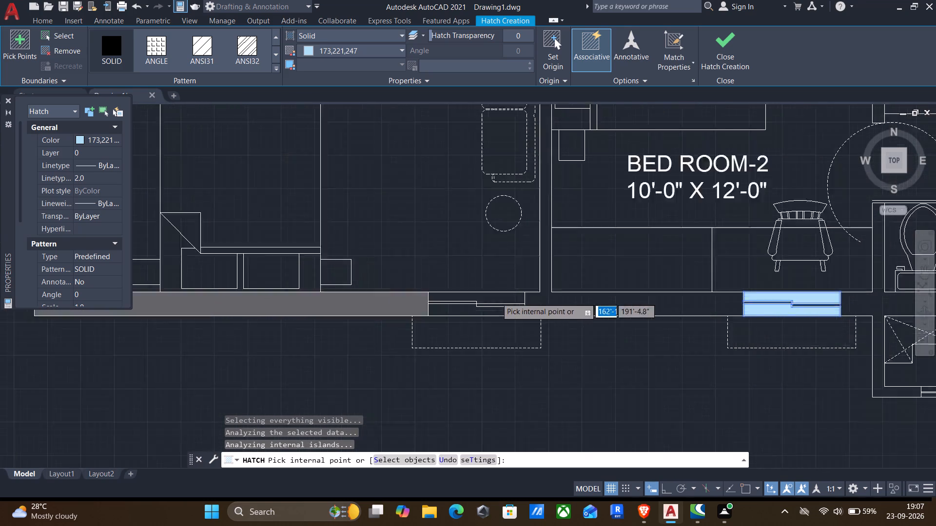
pyautogui.scroll(1, 496, 298)
pyautogui.click(484, 329)
pyautogui.click(498, 304)
pyautogui.scroll(-3, 499, 304)
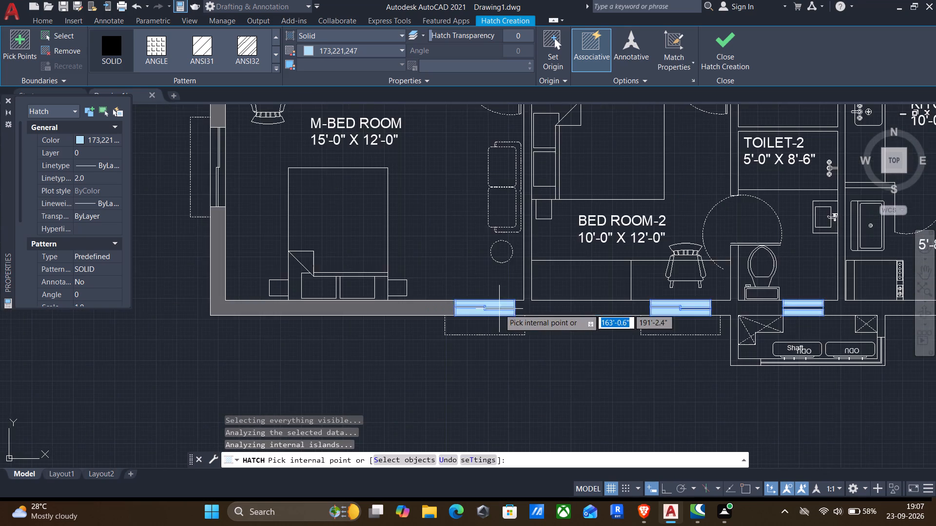
pyautogui.moveTo(500, 307); pyautogui.dragTo(719, 414, button='middle')
pyautogui.scroll(1, 422, 264)
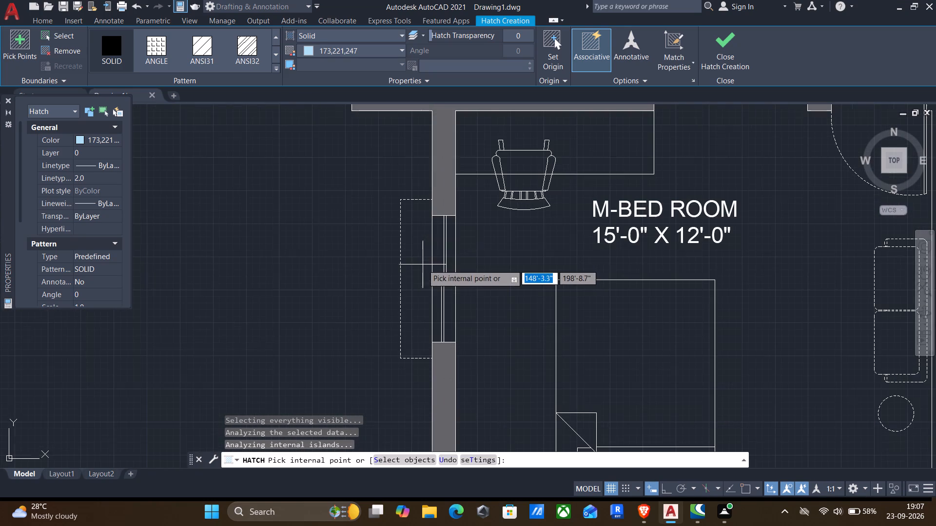
pyautogui.click(439, 260)
pyautogui.scroll(4, 450, 267)
pyautogui.click(449, 268)
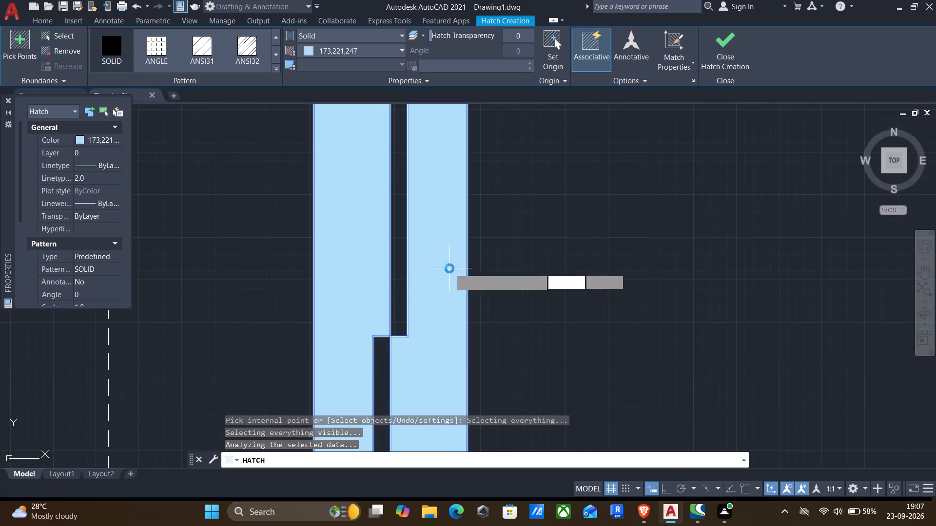
# Fill the first apartment's M-Toilet window facing the shaft with the light-blue hatch, on both sides of the panes.
pyautogui.scroll(-5, 449, 269)
pyautogui.moveTo(455, 263); pyautogui.dragTo(487, 391, button='middle')
pyautogui.scroll(2, 451, 265)
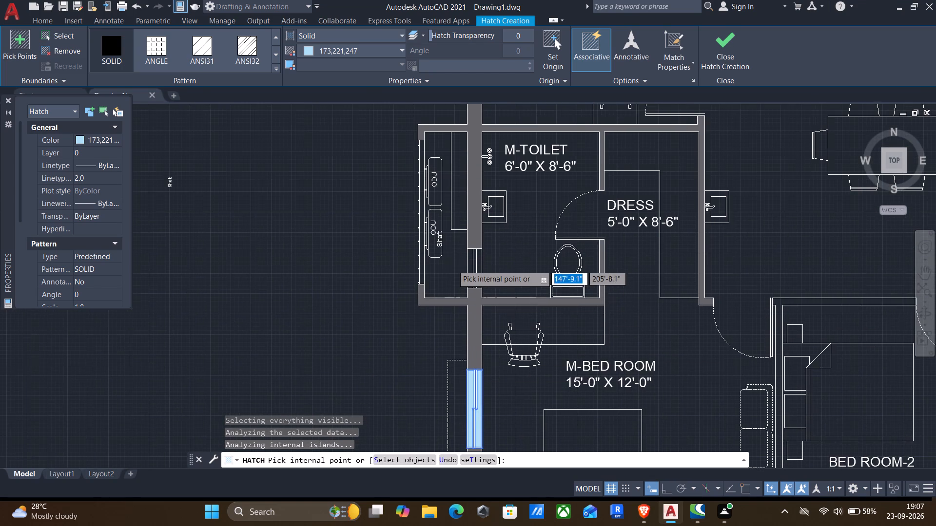
pyautogui.scroll(1, 453, 265)
pyautogui.click(515, 279)
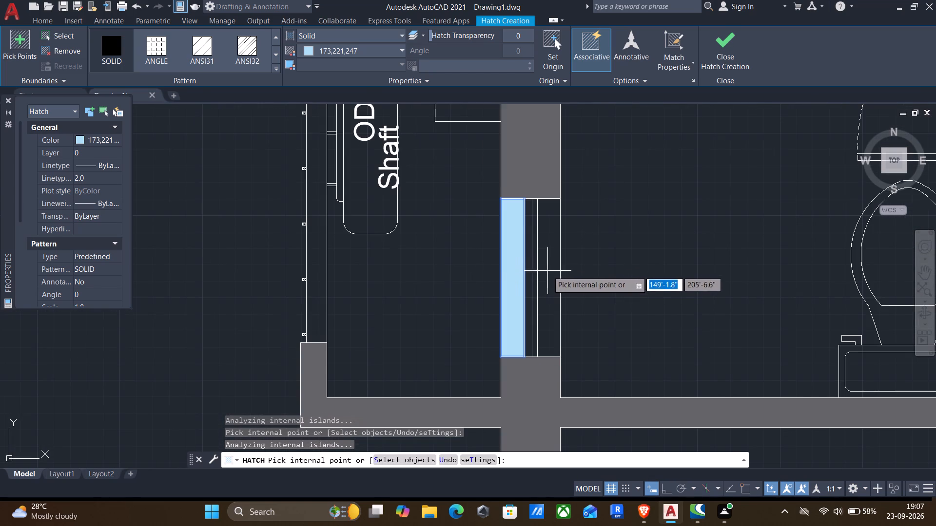
pyautogui.click(547, 271)
# Fill the first apartment's Bed Room-1 windows in the west and north walls with the light-blue hatch, on both sides of the panes.
pyautogui.scroll(-4, 547, 273)
pyautogui.moveTo(566, 244); pyautogui.dragTo(575, 358, button='middle')
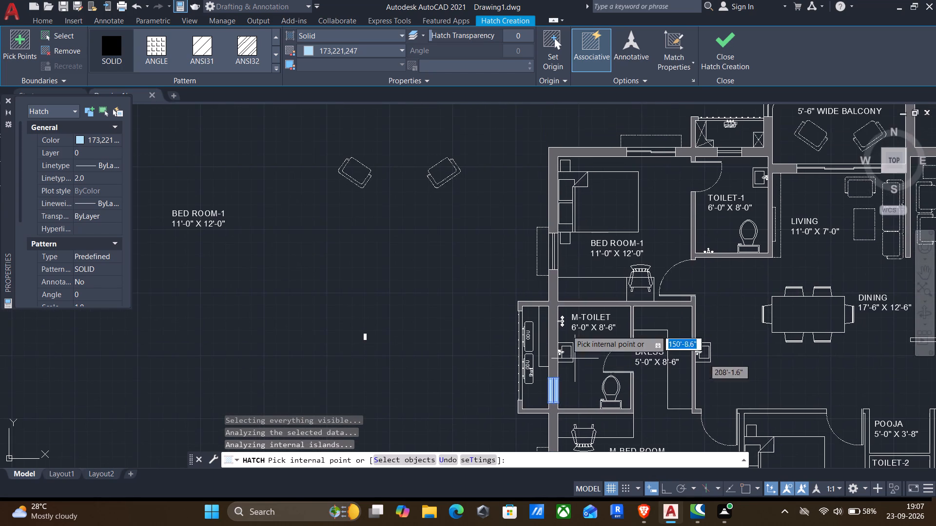
pyautogui.scroll(4, 548, 251)
pyautogui.click(548, 251)
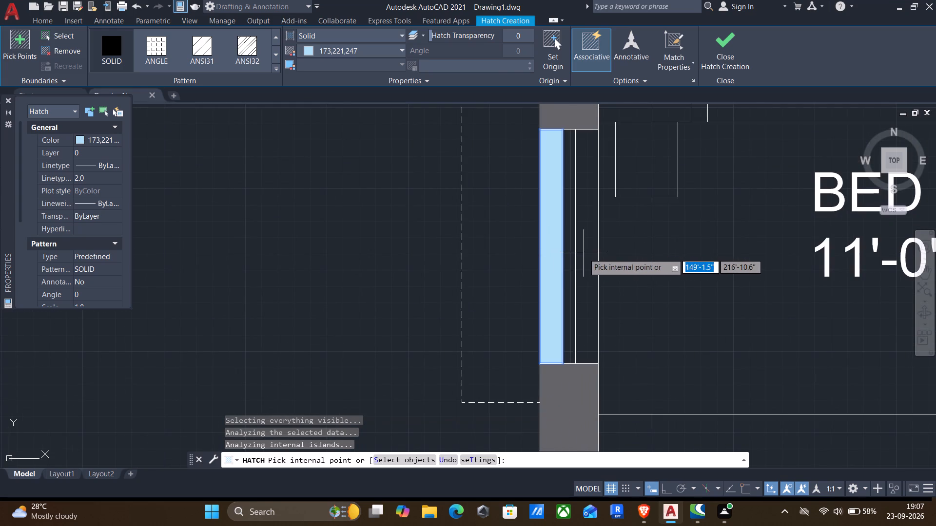
pyautogui.click(584, 253)
pyautogui.scroll(-5, 585, 253)
pyautogui.scroll(4, 651, 190)
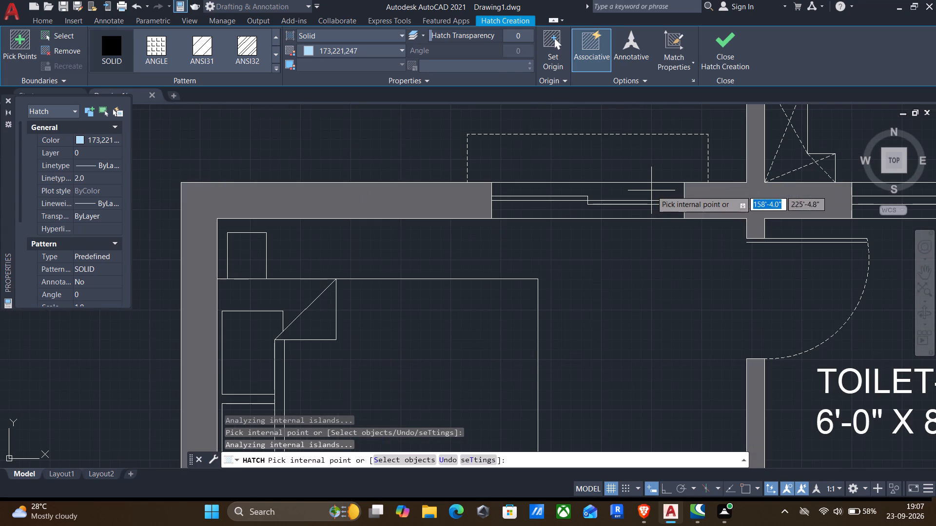
pyautogui.click(651, 190)
pyautogui.click(642, 212)
# Fill the first apartment's Toilet-1 window facing the shaft with the light-blue hatch, on both sides of the panes.
pyautogui.scroll(-4, 638, 226)
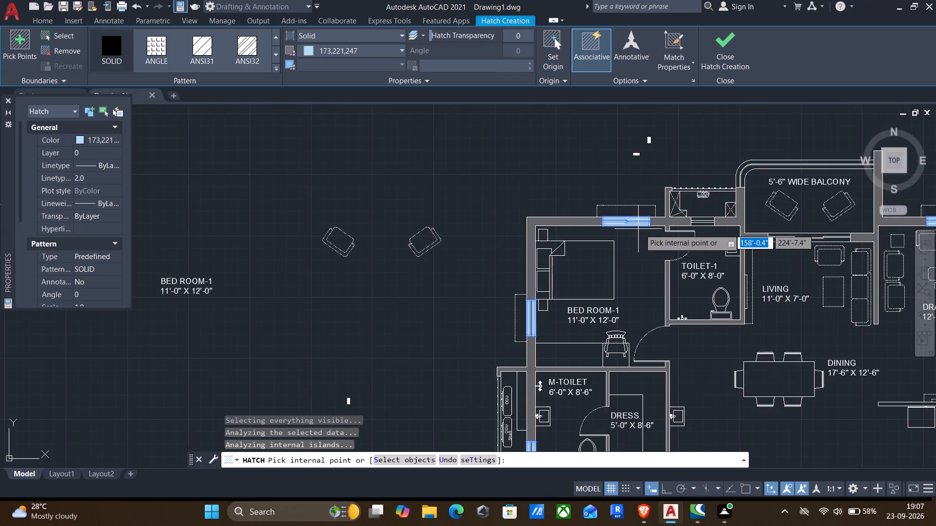
pyautogui.scroll(3, 653, 229)
pyautogui.scroll(4, 700, 207)
pyautogui.click(700, 207)
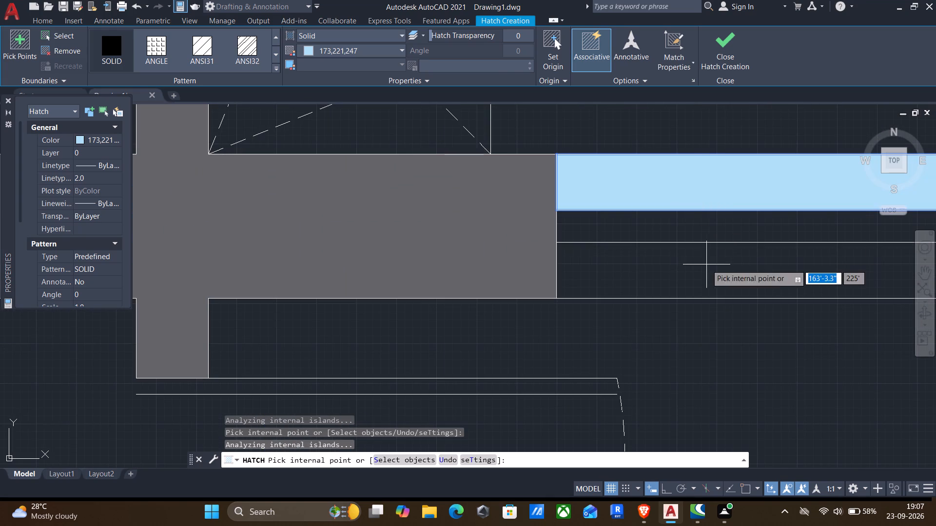
pyautogui.click(706, 264)
# Fill both sides of the sliding door between the first apartment's Living room and its balcony with the light-blue hatch.
pyautogui.scroll(-5, 706, 265)
pyautogui.moveTo(721, 271); pyautogui.dragTo(475, 230, button='middle')
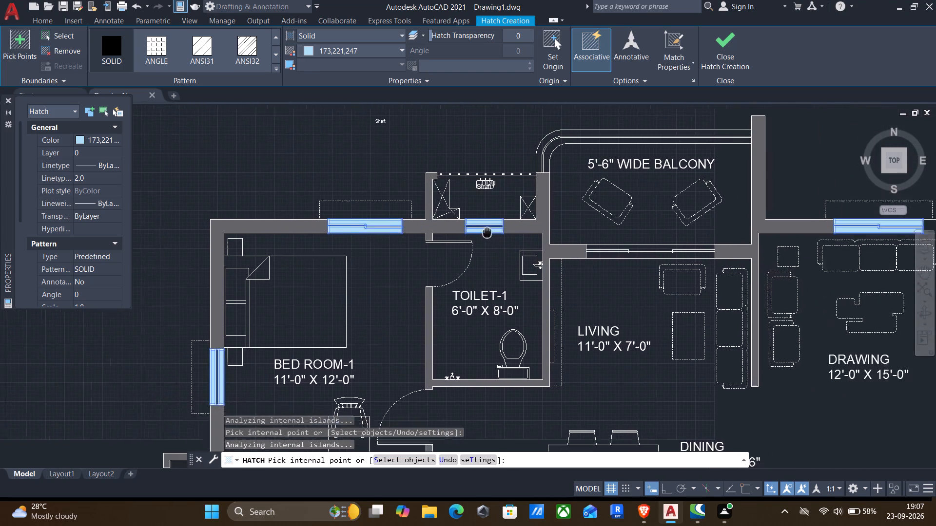
pyautogui.moveTo(475, 230); pyautogui.dragTo(401, 213, button='middle')
pyautogui.scroll(3, 546, 228)
pyautogui.click(547, 228)
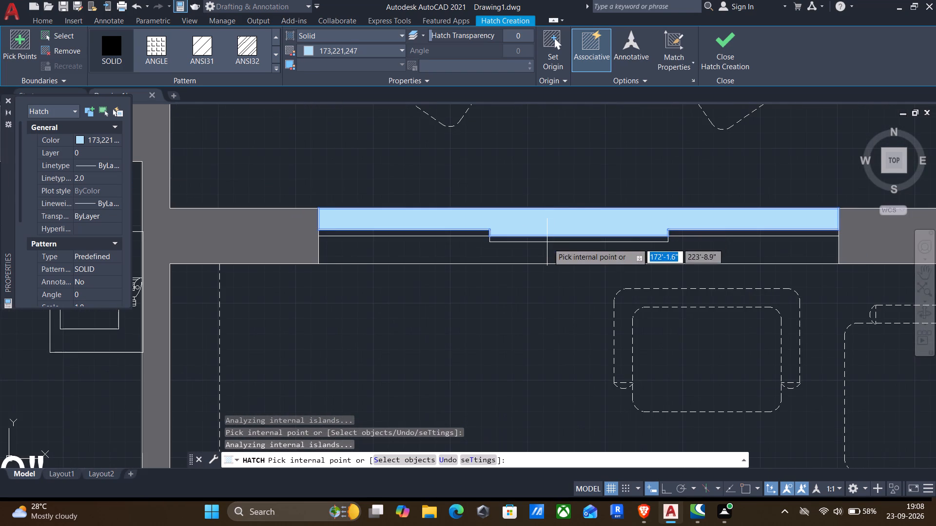
pyautogui.click(548, 251)
# Fill both sides of the window in the wall linking the two apartments with the light-blue hatch and finish the hatch.
pyautogui.scroll(-4, 550, 255)
pyautogui.moveTo(555, 328); pyautogui.dragTo(595, 211, button='middle')
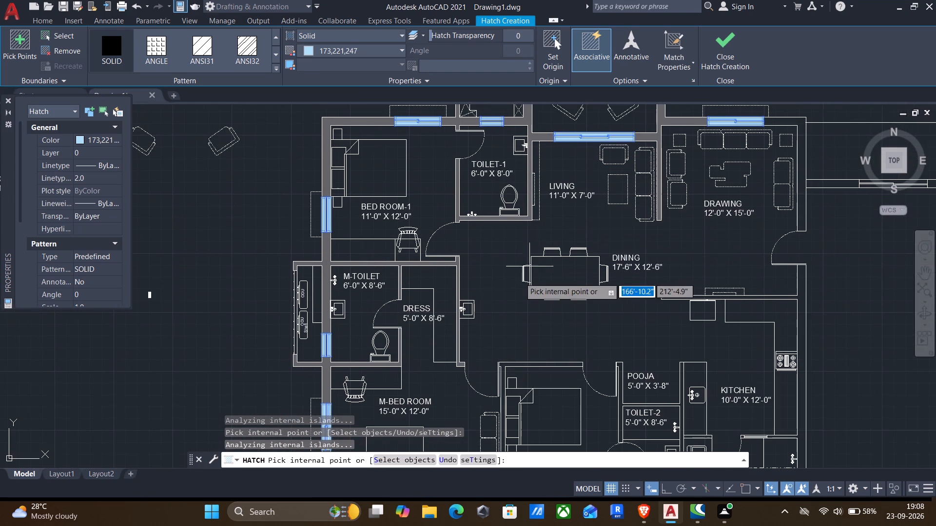
pyautogui.moveTo(514, 285); pyautogui.dragTo(535, 212, button='middle')
pyautogui.moveTo(537, 302); pyautogui.dragTo(488, 253, button='middle')
pyautogui.moveTo(502, 301); pyautogui.dragTo(452, 244, button='middle')
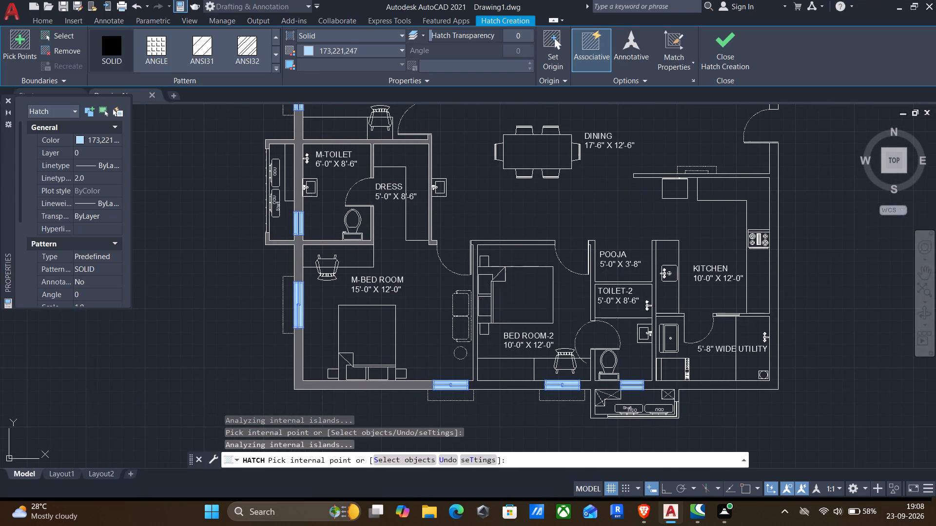
pyautogui.moveTo(452, 244); pyautogui.dragTo(432, 227, button='middle')
pyautogui.moveTo(432, 227); pyautogui.dragTo(440, 276, button='middle')
pyautogui.moveTo(452, 230); pyautogui.dragTo(458, 346, button='middle')
pyautogui.scroll(-1, 464, 280)
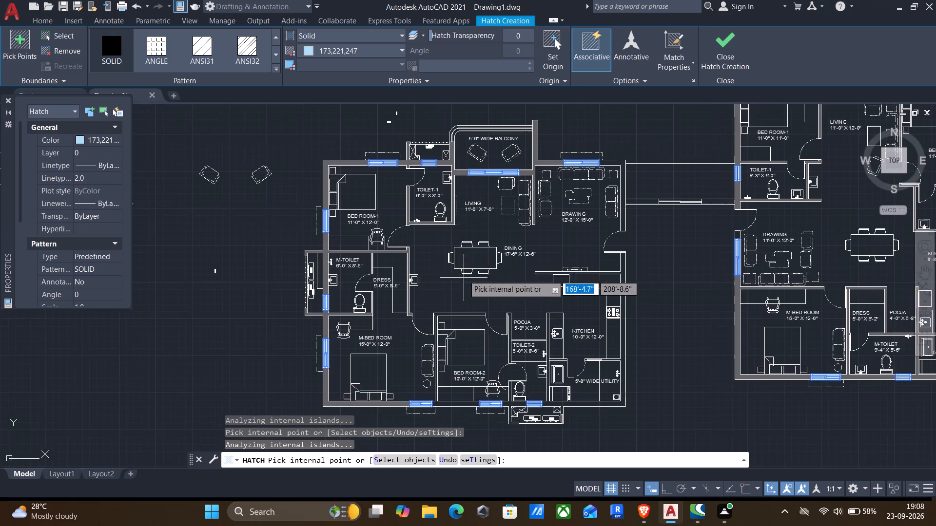
pyautogui.moveTo(464, 254); pyautogui.dragTo(466, 318, button='middle')
pyautogui.scroll(3, 717, 280)
pyautogui.click(626, 217)
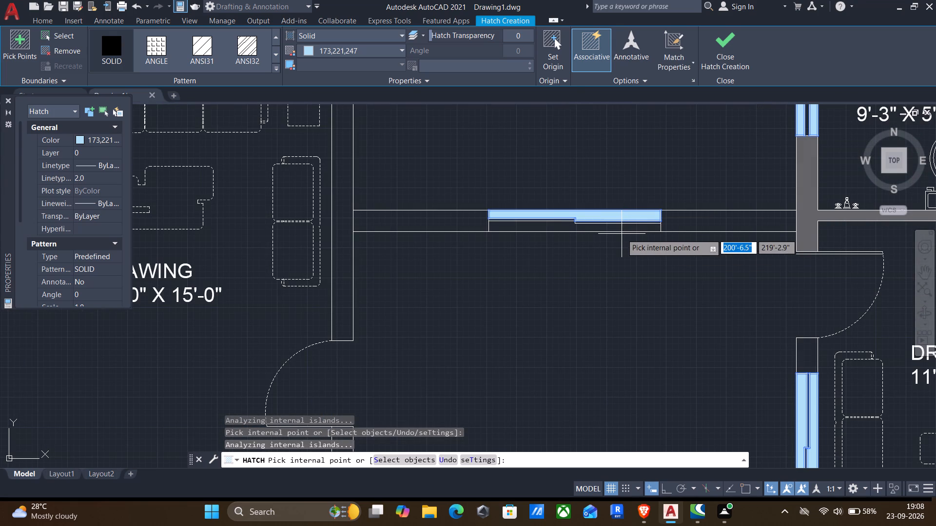
pyautogui.click(618, 228)
pyautogui.scroll(-3, 610, 237)
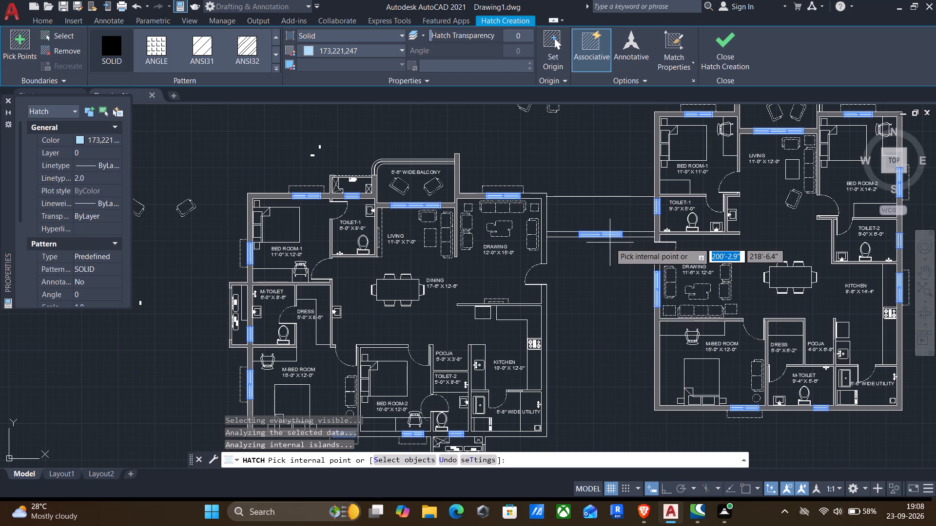
pyautogui.scroll(3, 534, 299)
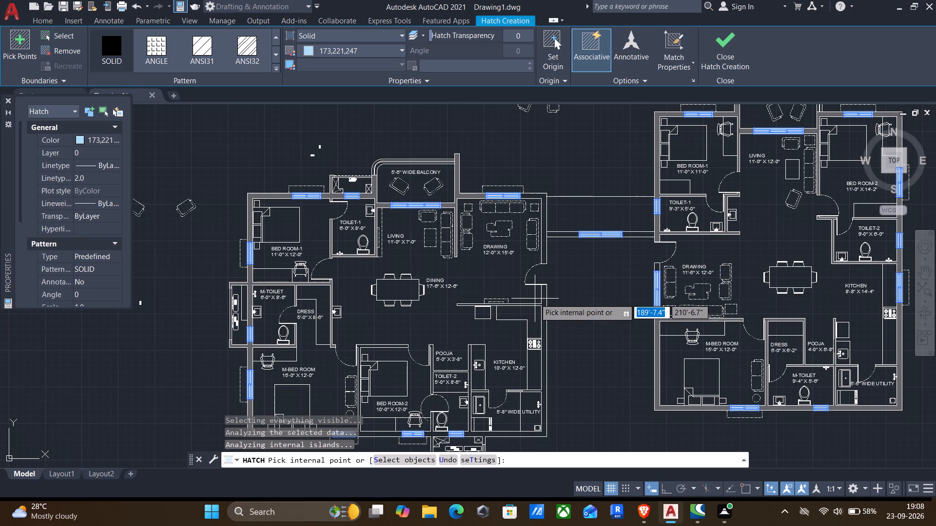
pyautogui.press('Return')
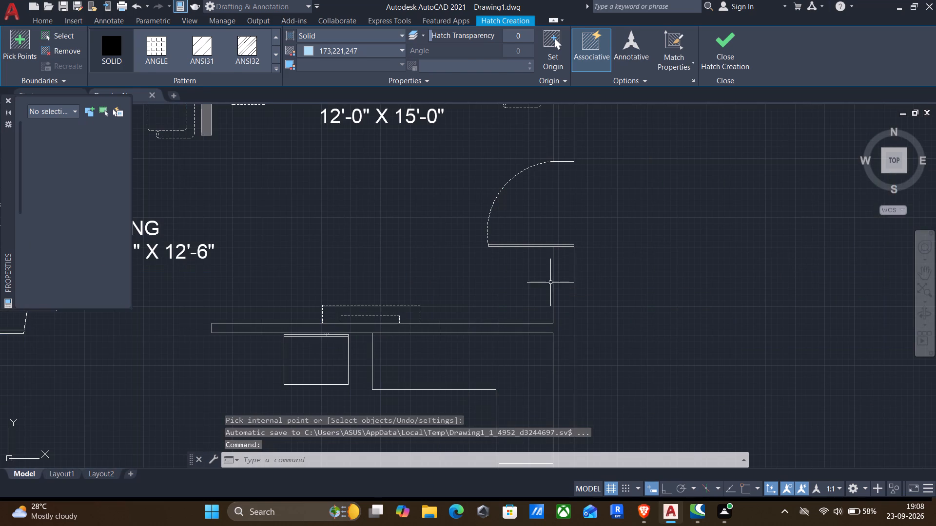
# Start a solid hatch in grey 99,100,102 and fill the first apartment's Drawing room east wall north of the entrance door.
pyautogui.scroll(-4, 581, 278)
pyautogui.scroll(4, 631, 257)
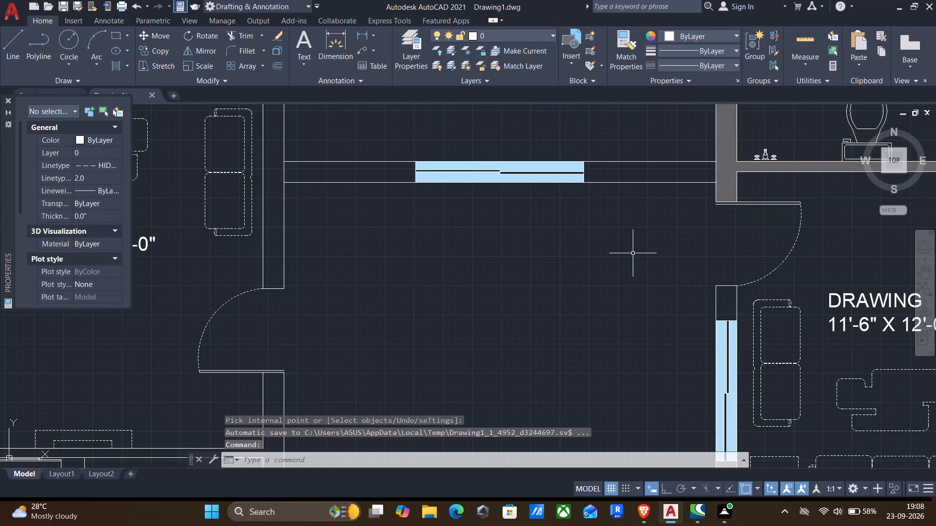
pyautogui.scroll(-4, 635, 257)
pyautogui.press('h')
pyautogui.press('Return')
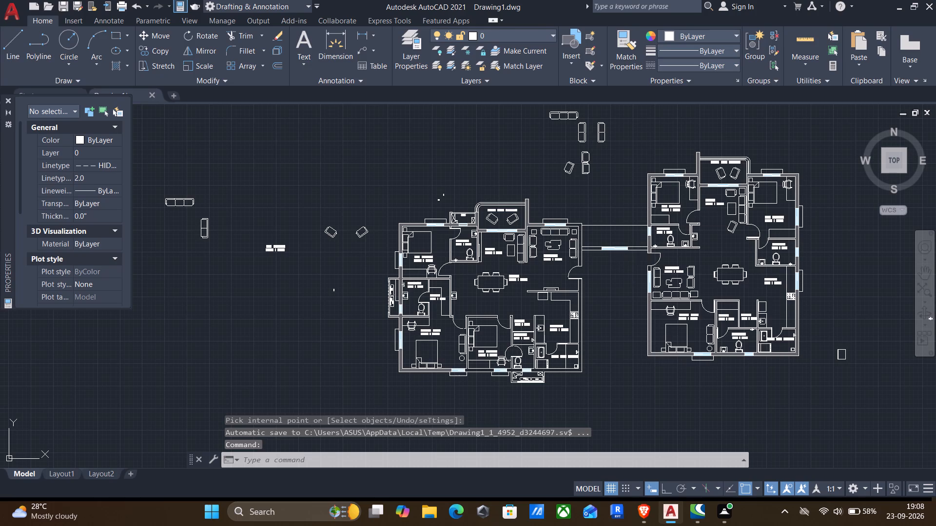
pyautogui.click(395, 48)
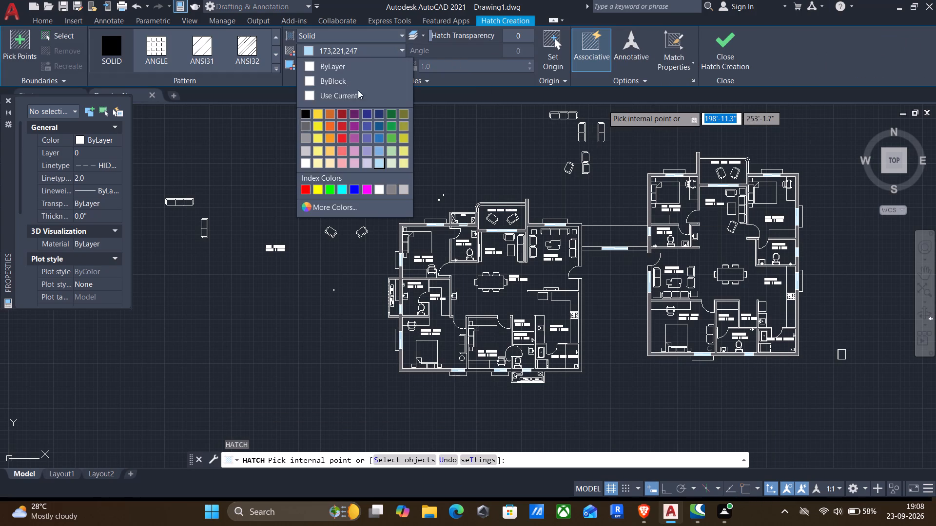
pyautogui.click(307, 126)
pyautogui.scroll(4, 568, 272)
pyautogui.click(610, 202)
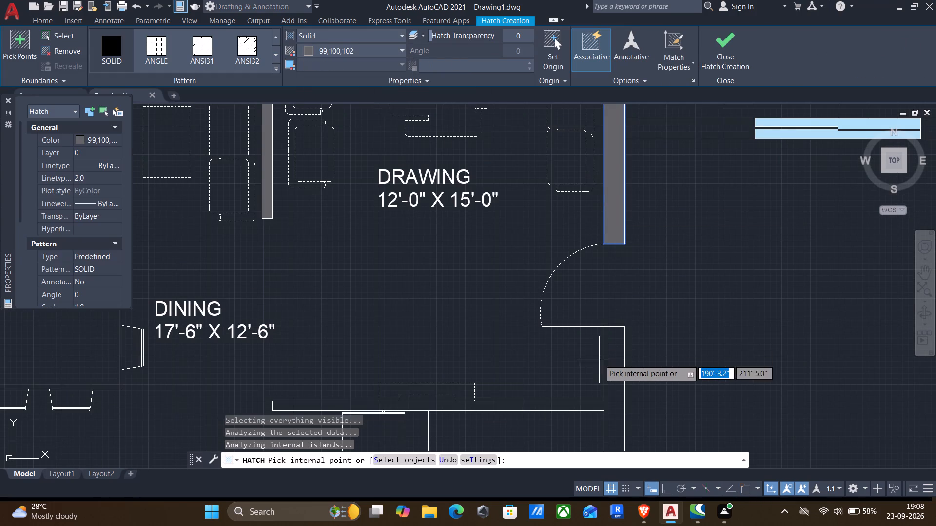
# Fill the first apartment's east wall south of the entrance door, with its connected Kitchen, Pooja and Toilet-2 walls, in solid grey.
pyautogui.scroll(-3, 607, 374)
pyautogui.scroll(3, 608, 396)
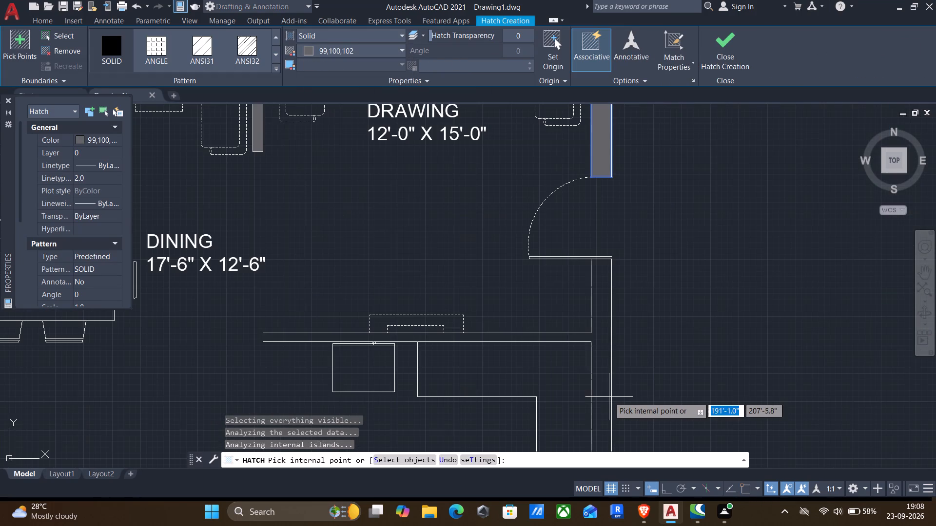
pyautogui.click(604, 398)
pyautogui.scroll(-2, 604, 398)
pyautogui.click(594, 286)
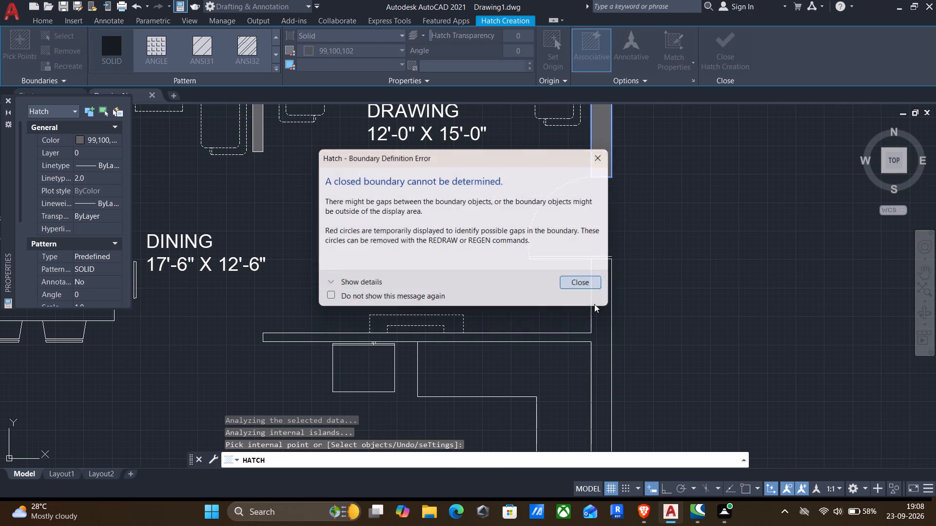
pyautogui.click(604, 351)
pyautogui.scroll(-1, 604, 351)
pyautogui.moveTo(604, 352); pyautogui.dragTo(605, 342, button='middle')
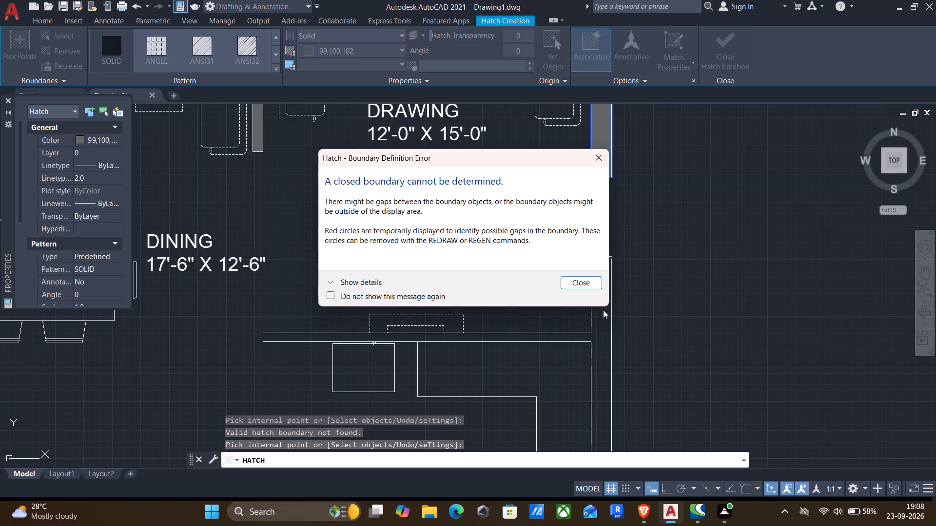
pyautogui.click(599, 291)
pyautogui.scroll(-2, 601, 338)
pyautogui.moveTo(602, 347); pyautogui.dragTo(615, 299, button='middle')
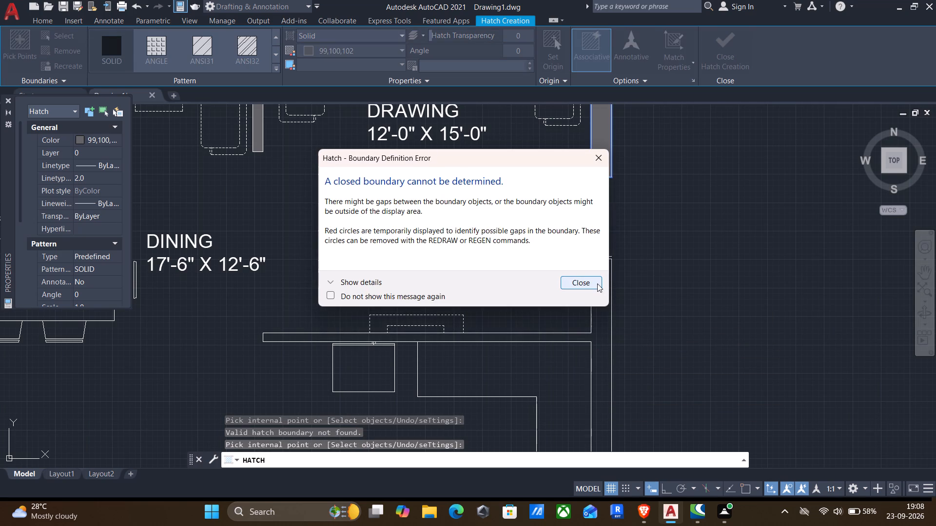
pyautogui.click(597, 283)
pyautogui.scroll(-2, 575, 339)
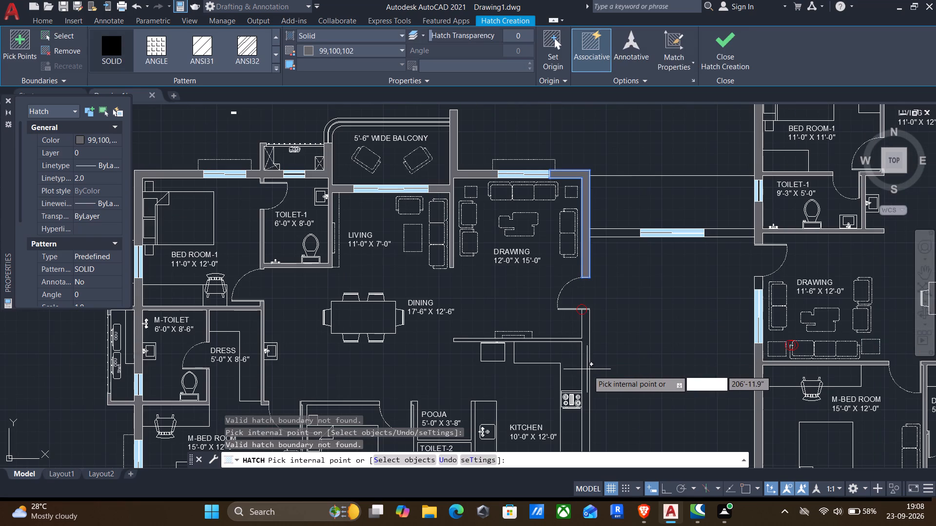
pyautogui.click(585, 374)
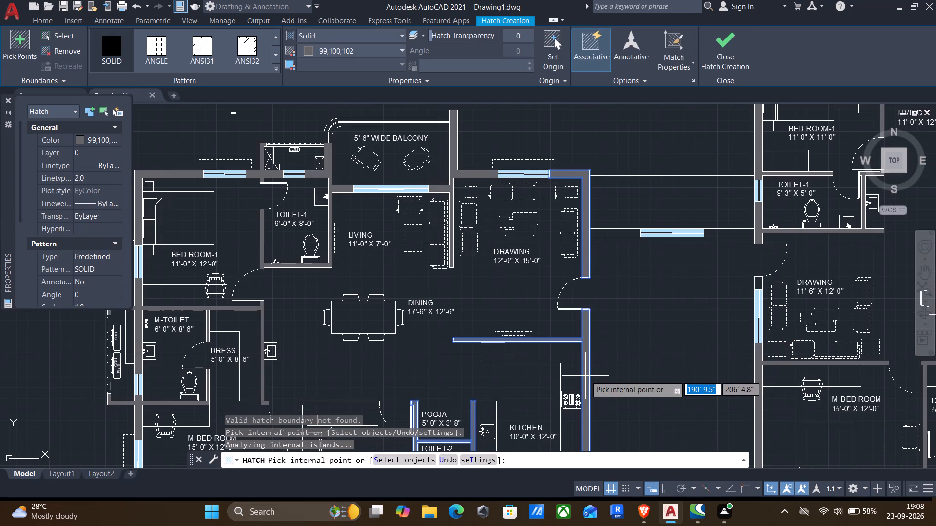
# Fill the first apartment's south wall on both sides of the Bed Room-2 window, with its connected partitions, and finish the grey hatch.
pyautogui.scroll(-1, 592, 382)
pyautogui.moveTo(601, 387); pyautogui.dragTo(720, 239, button='middle')
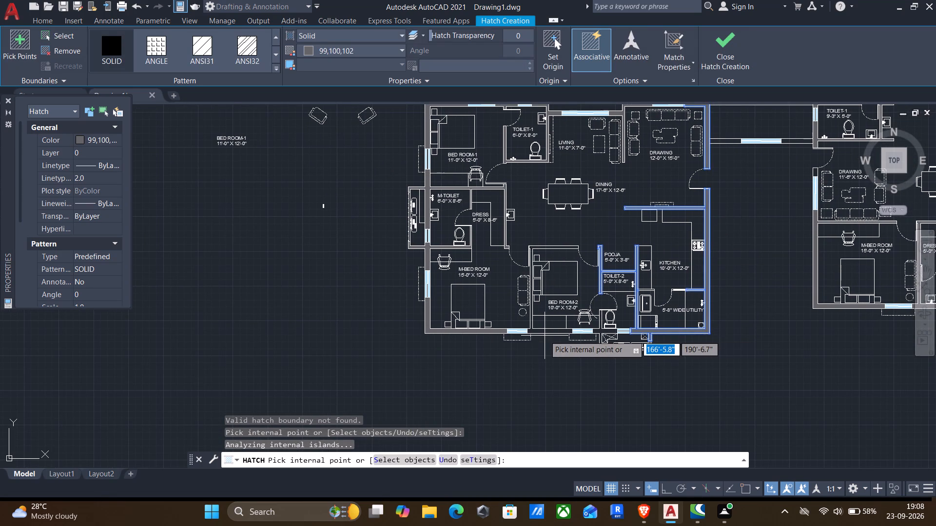
pyautogui.scroll(1, 545, 334)
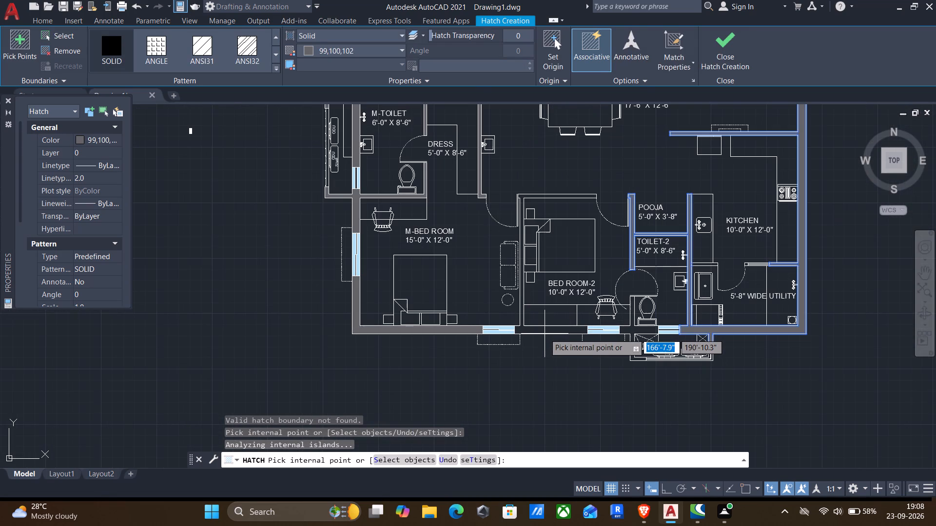
pyautogui.click(544, 331)
pyautogui.click(636, 331)
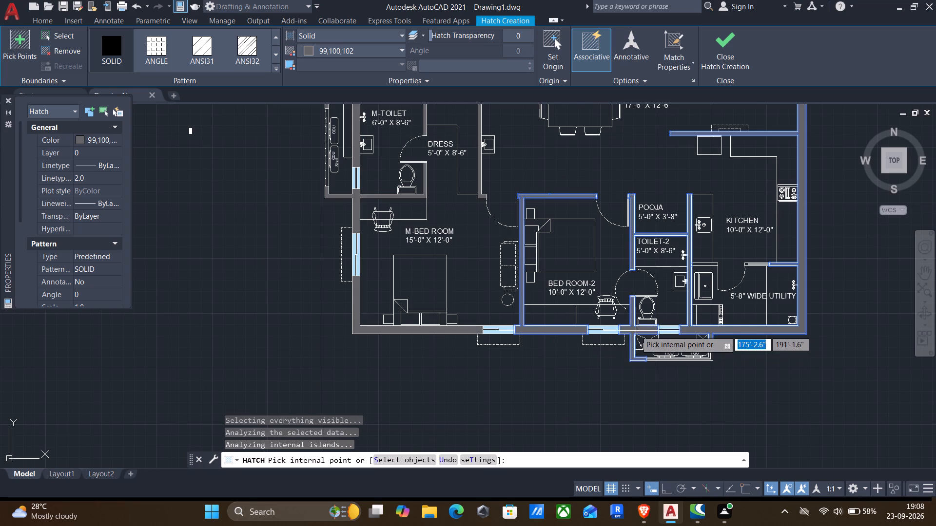
pyautogui.moveTo(528, 331); pyautogui.dragTo(567, 402, button='middle')
pyautogui.moveTo(569, 214); pyautogui.dragTo(569, 321, button='middle')
pyautogui.scroll(-2, 539, 285)
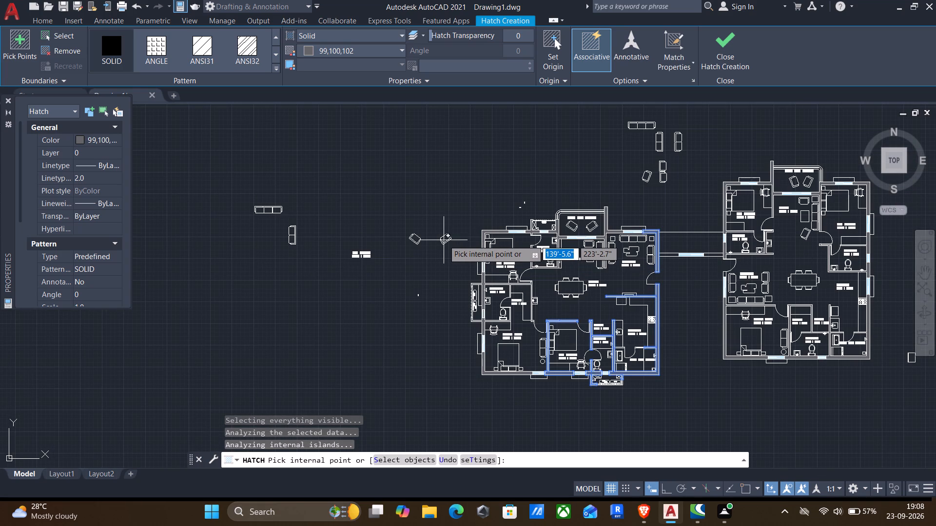
pyautogui.press('Return')
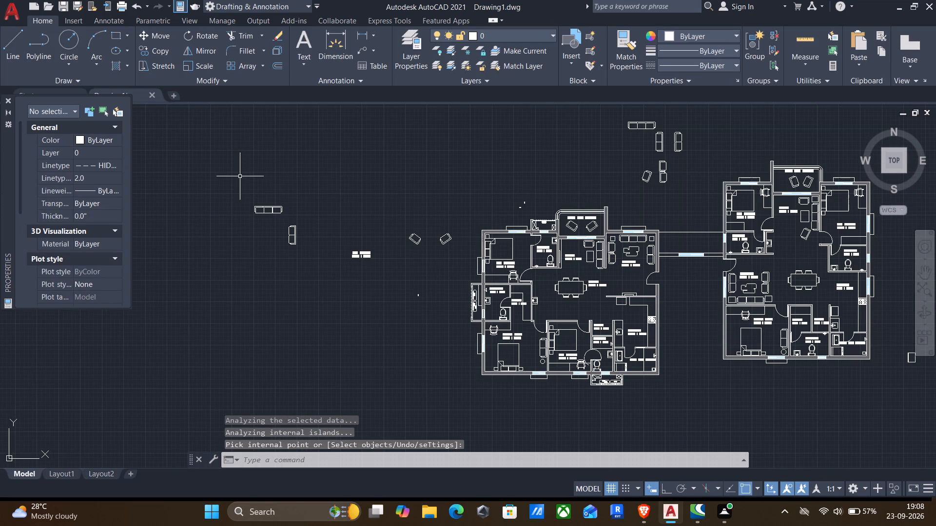
# Erase the stray furniture and Bed Room-1 label west of the first apartment and the small leftovers north of its Toilet-1.
pyautogui.click(238, 178)
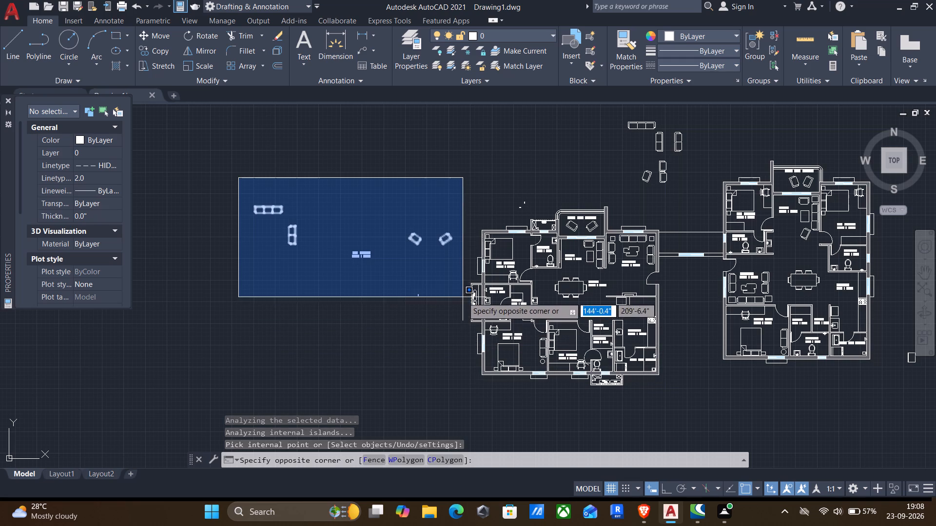
pyautogui.click(463, 297)
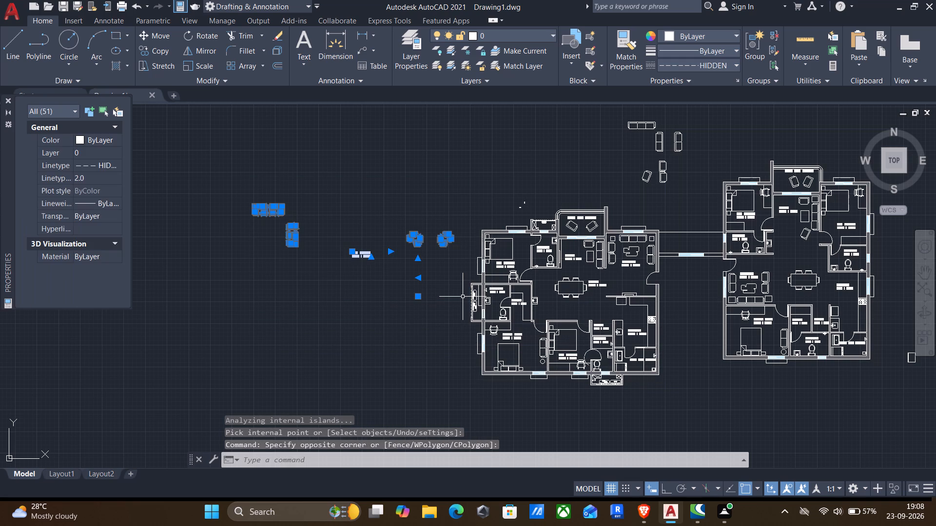
pyautogui.press('Delete')
pyautogui.moveTo(595, 207); pyautogui.dragTo(564, 242, button='middle')
pyautogui.click(438, 216)
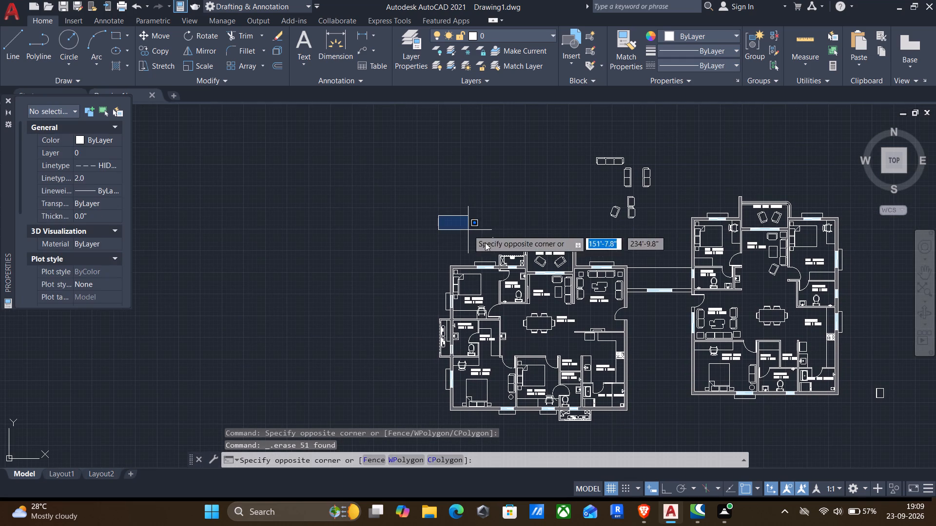
pyautogui.click(503, 253)
pyautogui.press('Delete')
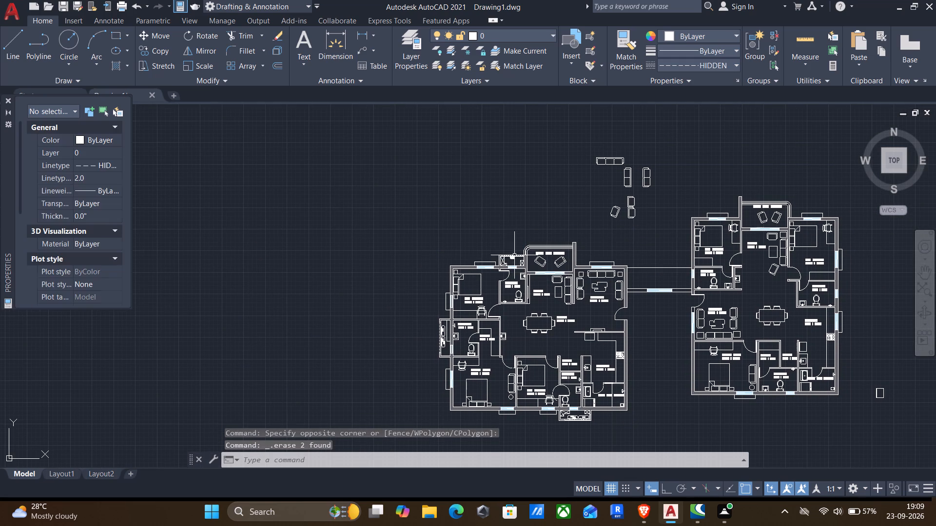
# Erase the spare sofas and chairs north of the gap between the apartments and the stray objects east of the second apartment.
pyautogui.click(579, 137)
pyautogui.click(664, 234)
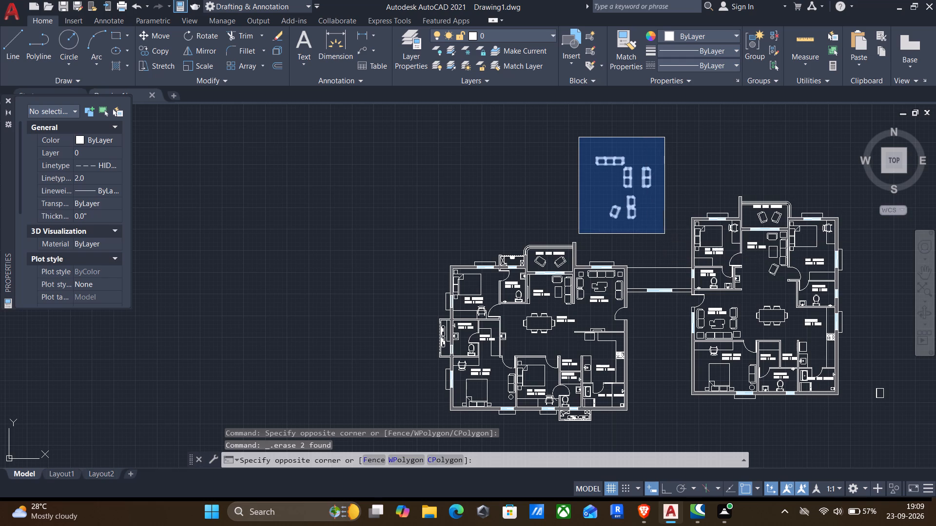
pyautogui.press('Delete')
pyautogui.moveTo(748, 243); pyautogui.dragTo(609, 193, button='middle')
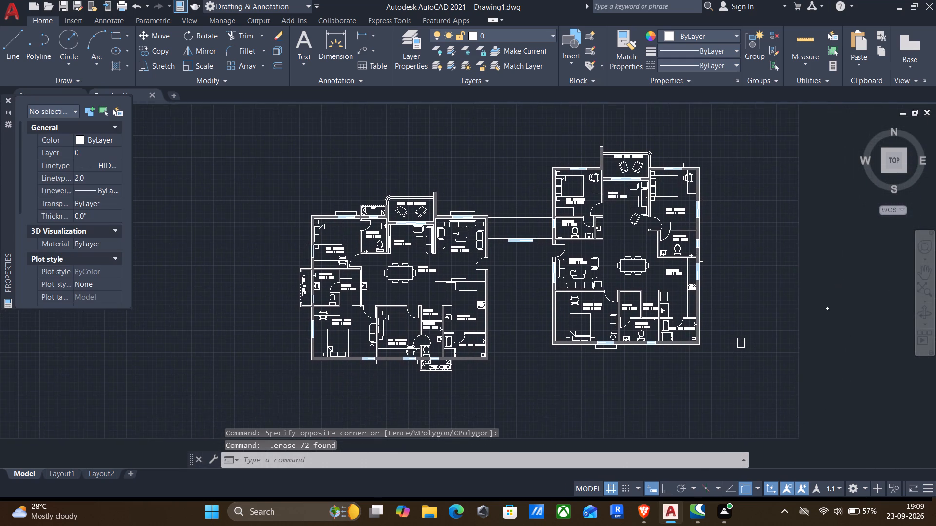
pyautogui.click(718, 259)
pyautogui.click(842, 385)
pyautogui.press('Delete')
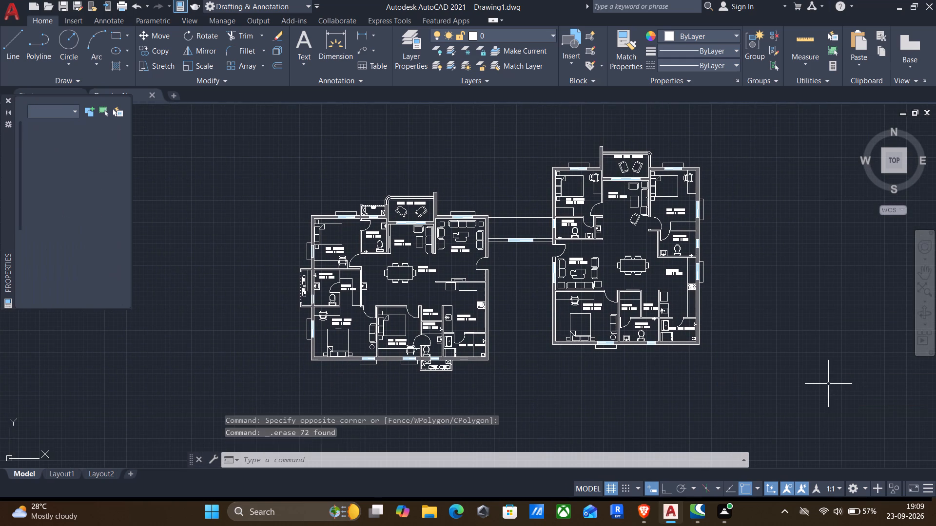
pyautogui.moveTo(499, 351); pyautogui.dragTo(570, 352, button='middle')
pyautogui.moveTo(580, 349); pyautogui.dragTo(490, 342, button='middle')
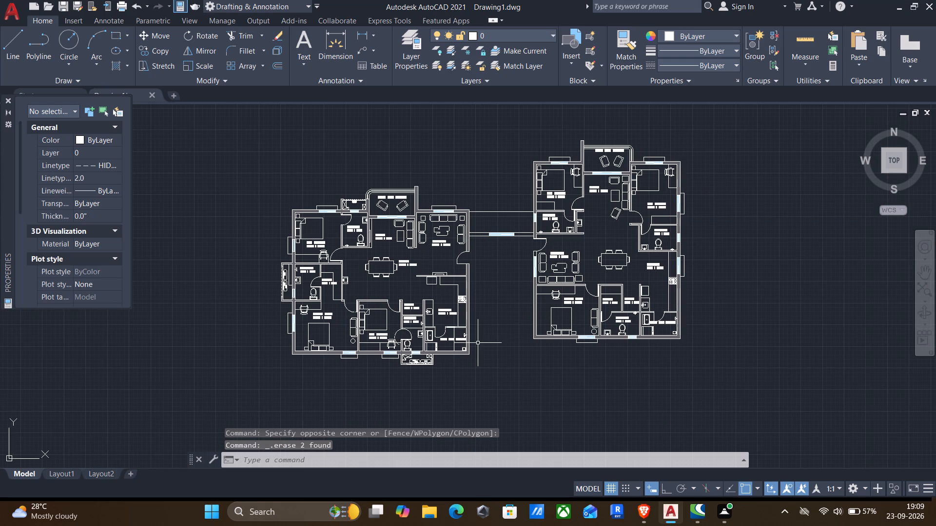
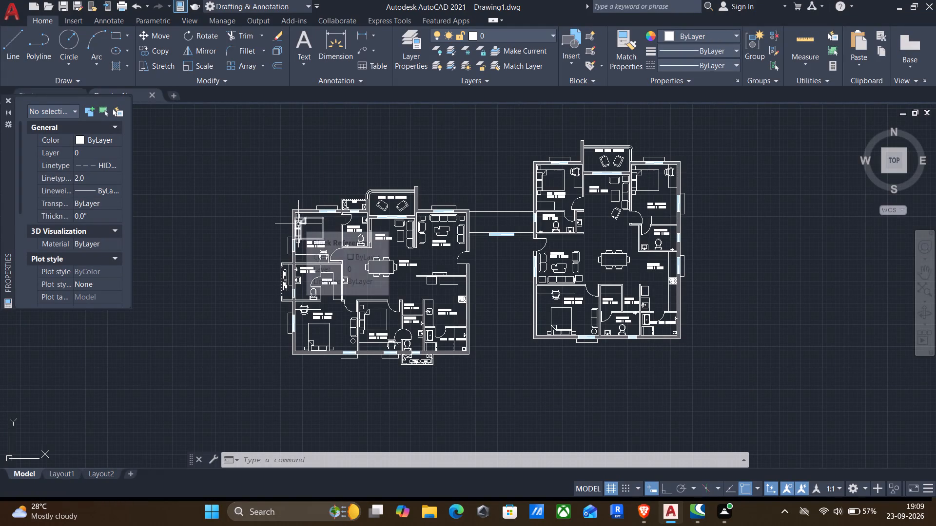
# Save the drawing in the Documents folder under the file name "23-09-26 appartment plan".
pyautogui.hotkey('ctrl', 's')
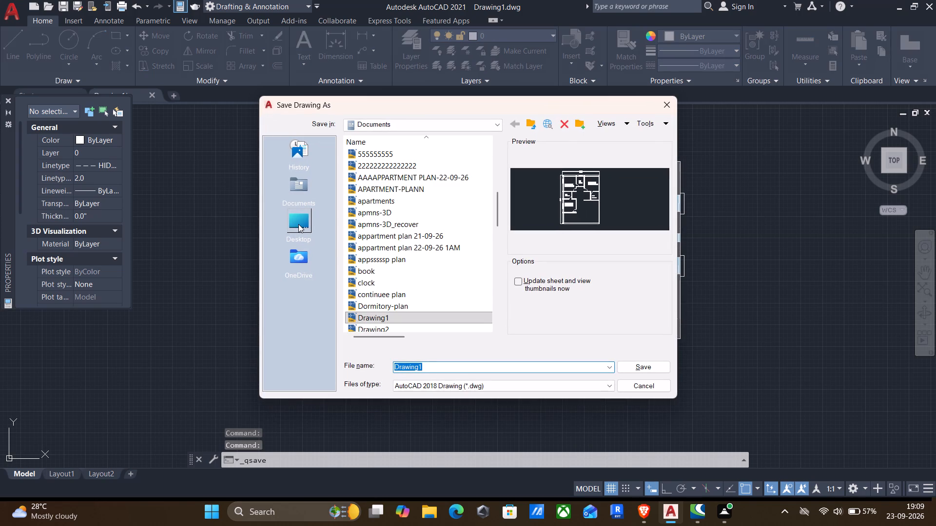
pyautogui.press('BackSpace')
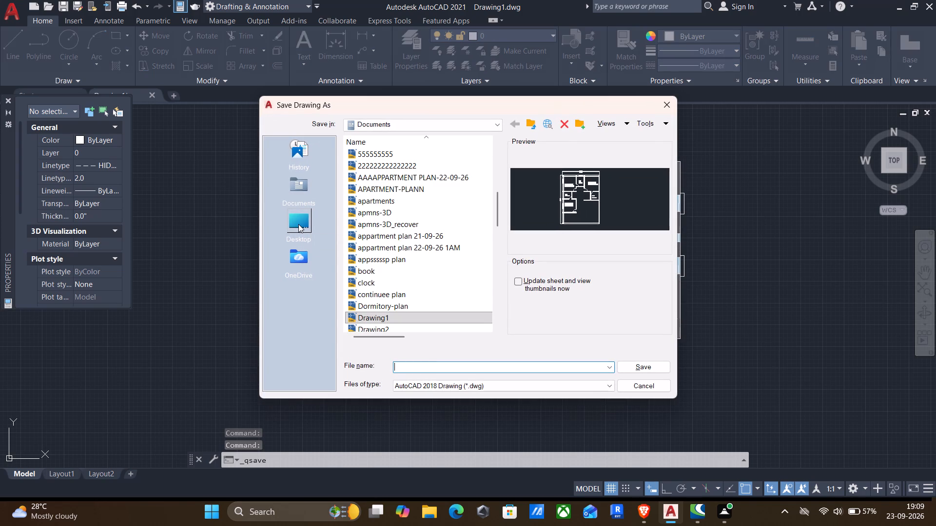
pyautogui.write('23-09-26')
pyautogui.press('space')
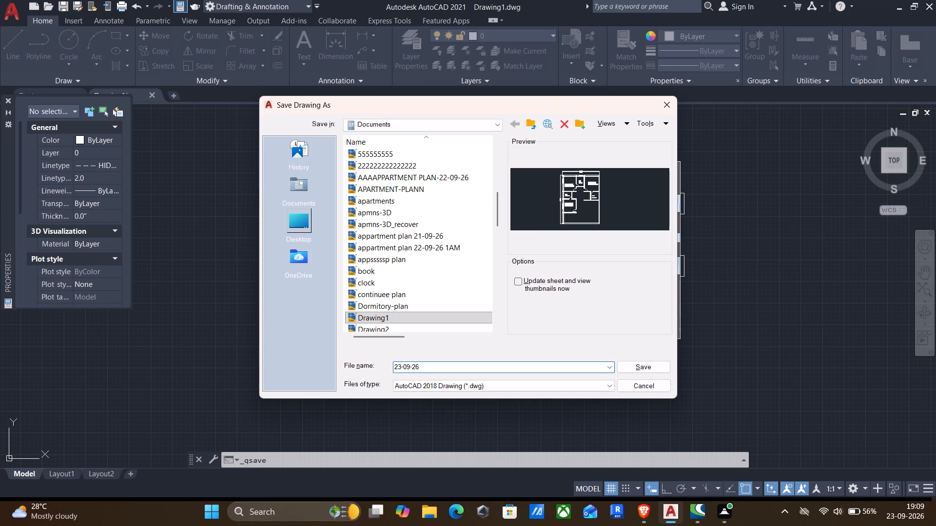
pyautogui.write('app')
pyautogui.write('artment')
pyautogui.press('space')
pyautogui.write('plan')
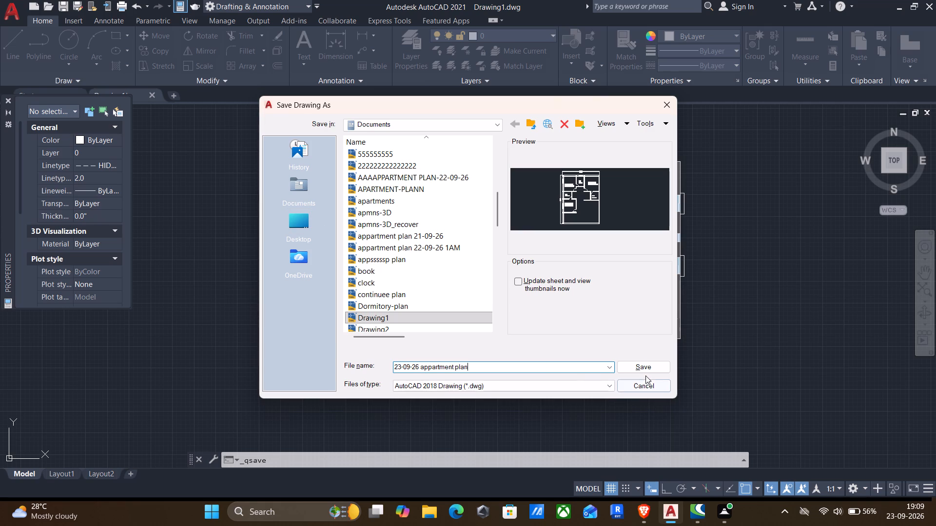
pyautogui.click(643, 368)
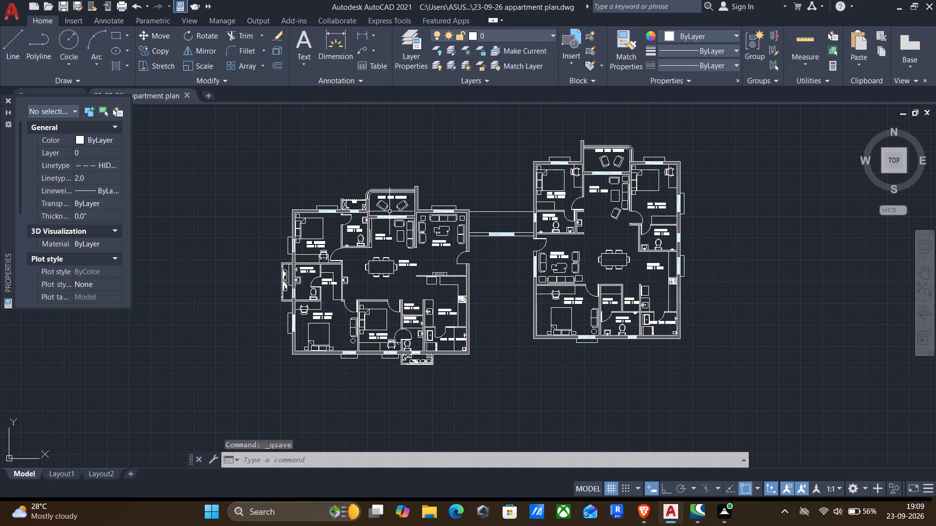
pyautogui.hotkey('ctrl', 's')
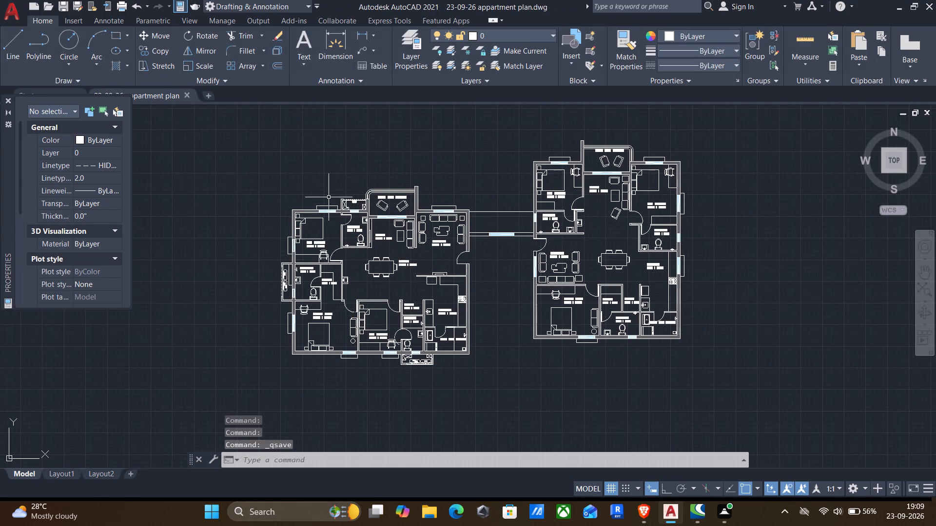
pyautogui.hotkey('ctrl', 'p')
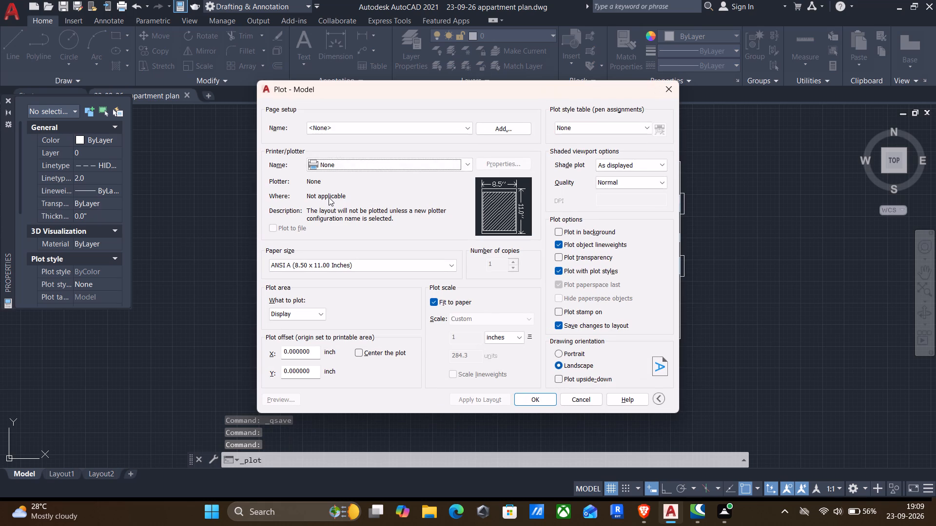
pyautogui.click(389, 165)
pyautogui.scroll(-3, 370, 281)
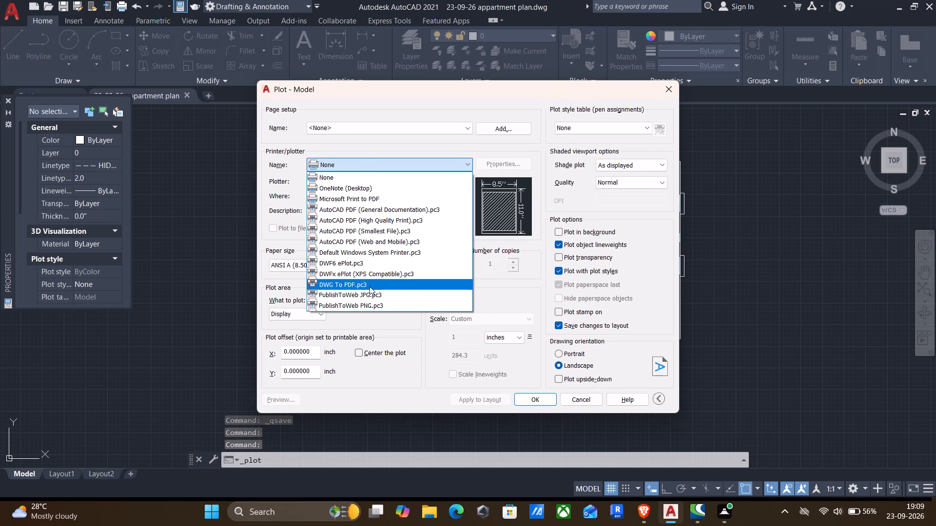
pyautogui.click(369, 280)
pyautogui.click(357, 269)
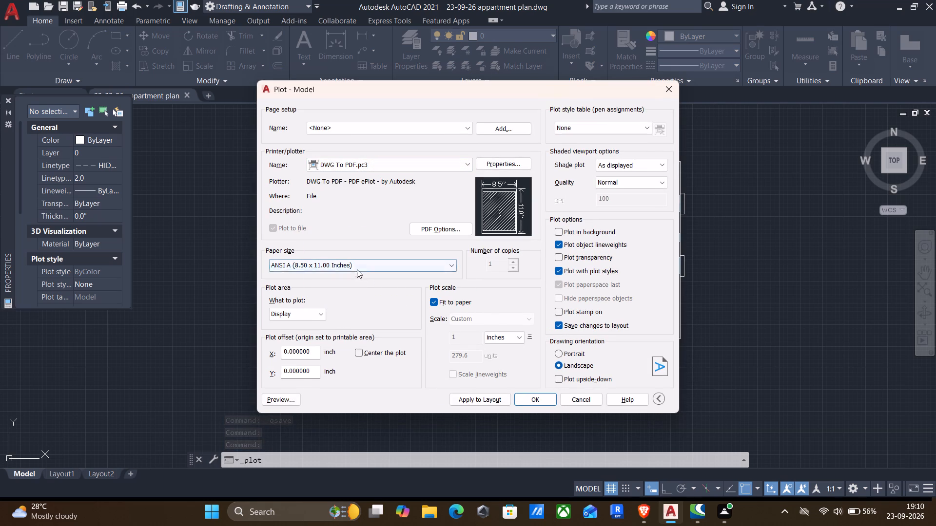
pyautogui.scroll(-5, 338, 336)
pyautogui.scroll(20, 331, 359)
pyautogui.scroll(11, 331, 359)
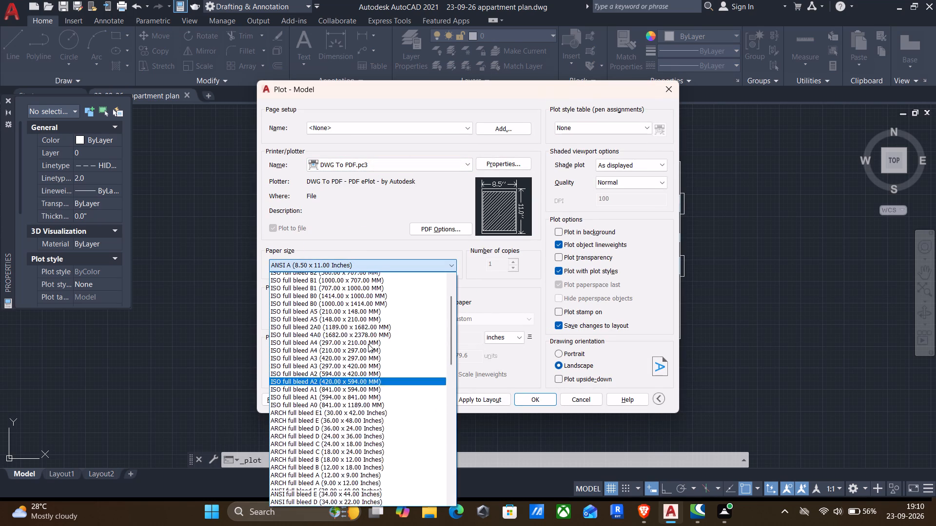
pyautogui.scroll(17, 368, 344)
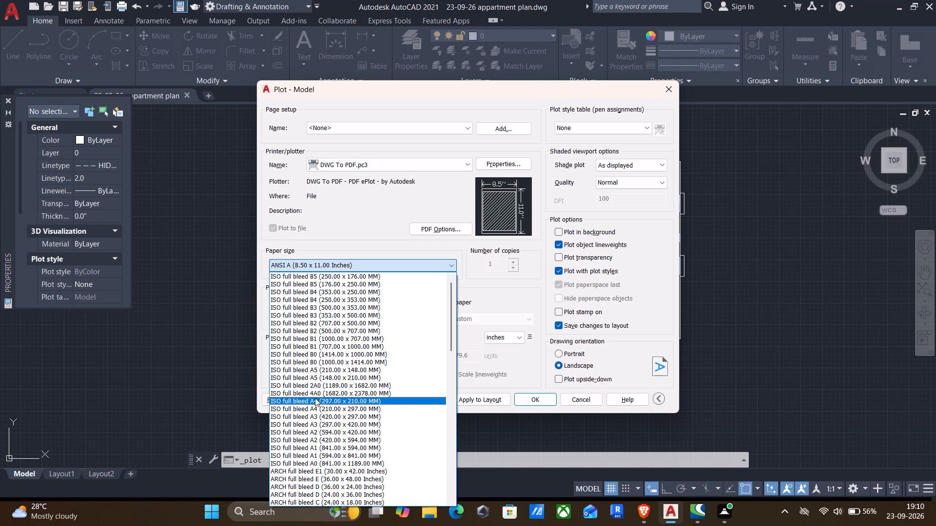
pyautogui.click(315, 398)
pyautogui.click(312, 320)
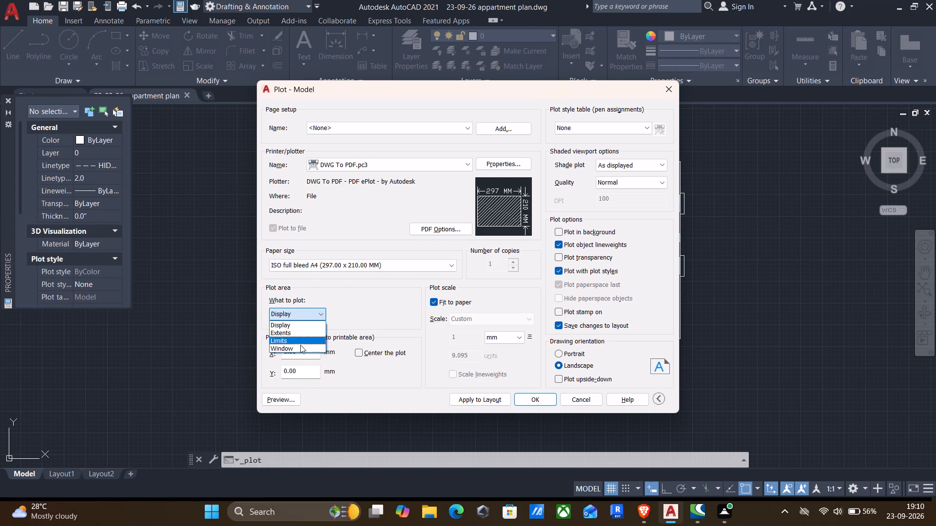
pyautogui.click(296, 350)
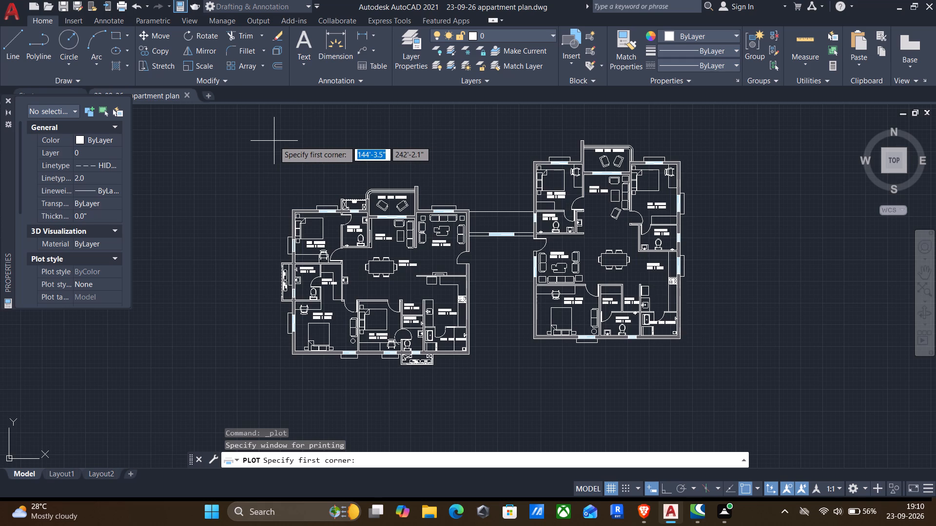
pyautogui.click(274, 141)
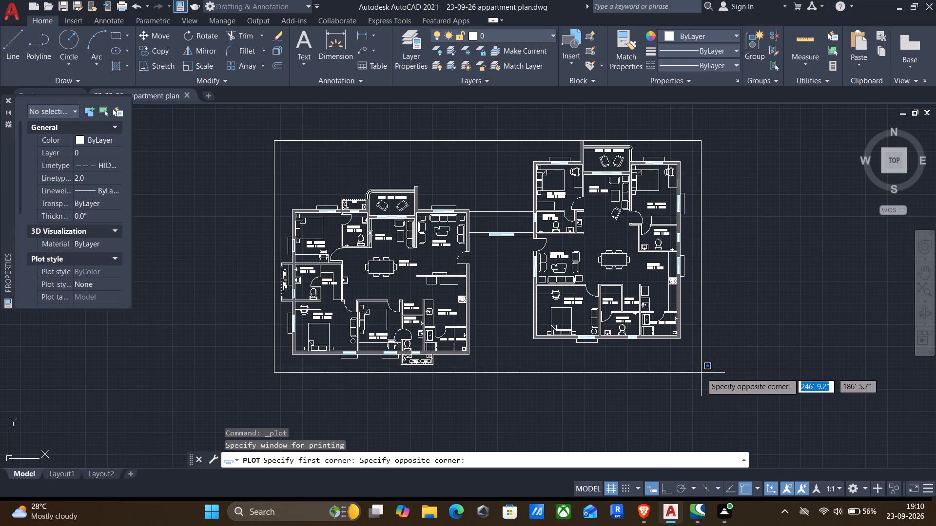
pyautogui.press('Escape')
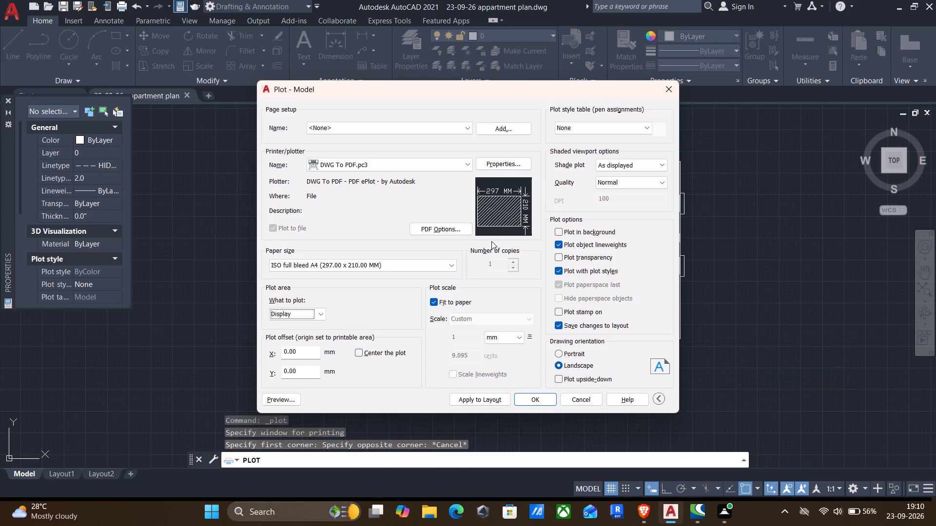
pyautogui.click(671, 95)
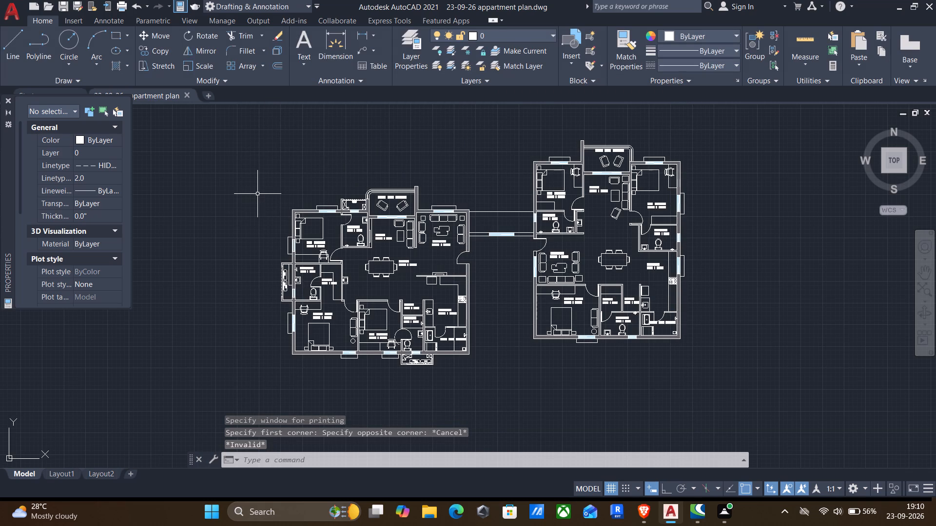
# Start a plot of the model and set the plot area to a window enclosing both apartments.
pyautogui.hotkey('ctrl', 'p')
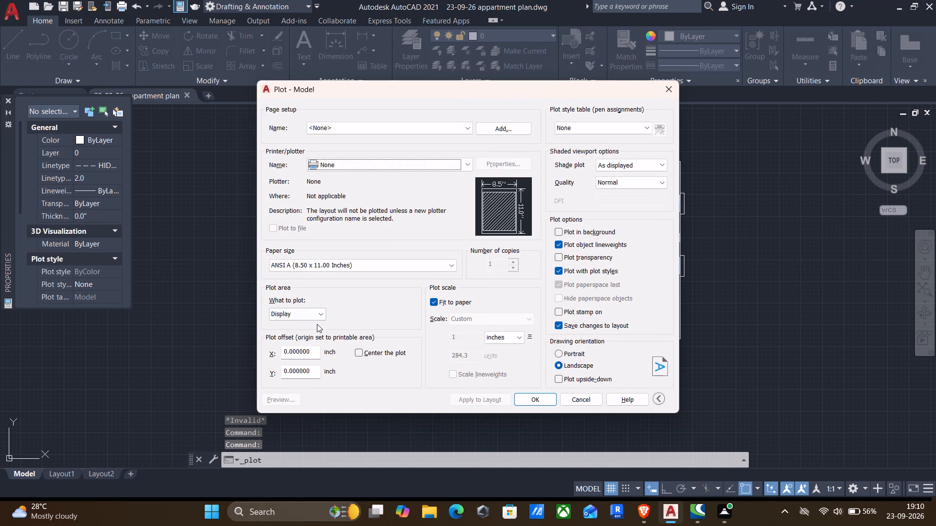
pyautogui.click(317, 318)
pyautogui.click(299, 346)
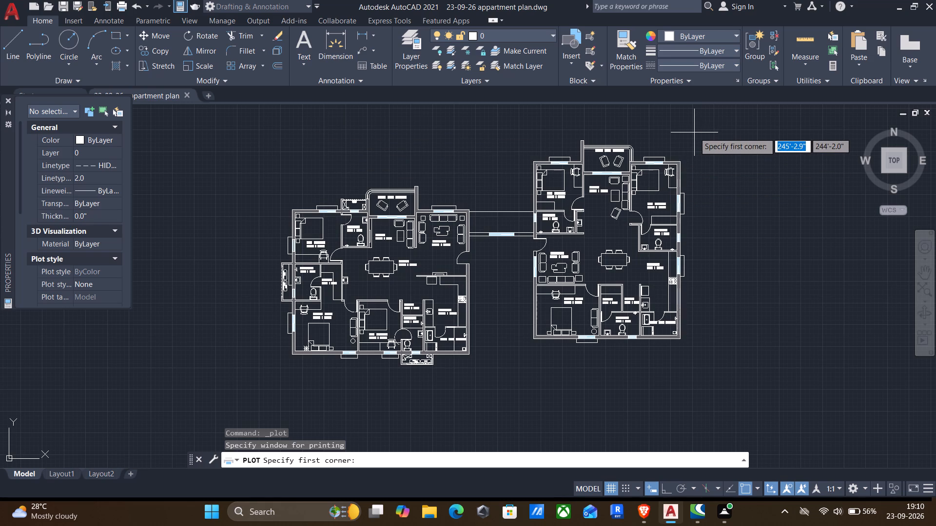
pyautogui.click(694, 132)
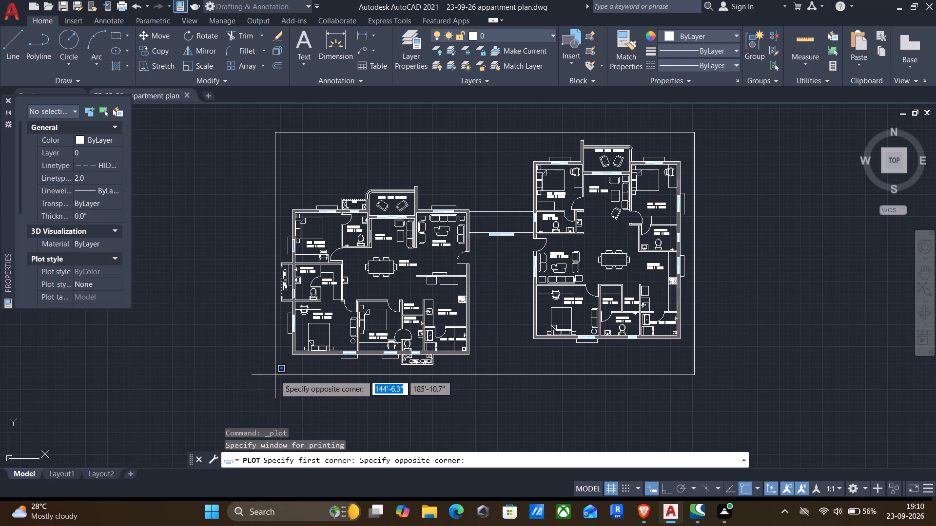
pyautogui.click(275, 375)
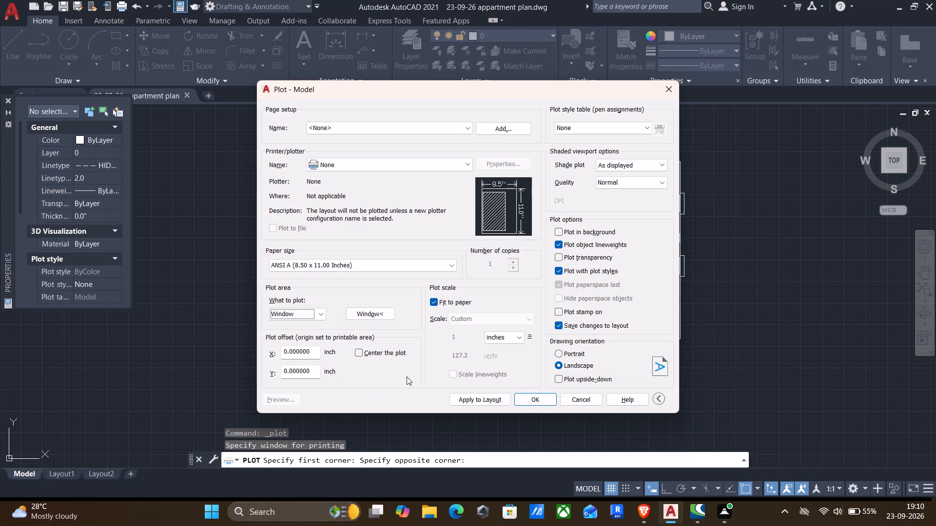
# Centre the plot, enable plotting in background, use landscape orientation, and apply these settings to the layout.
pyautogui.click(361, 351)
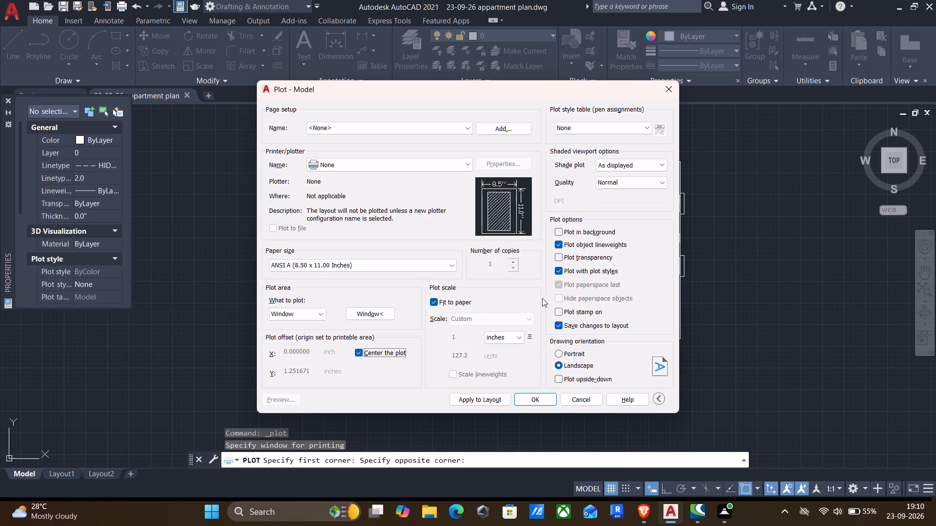
pyautogui.click(561, 232)
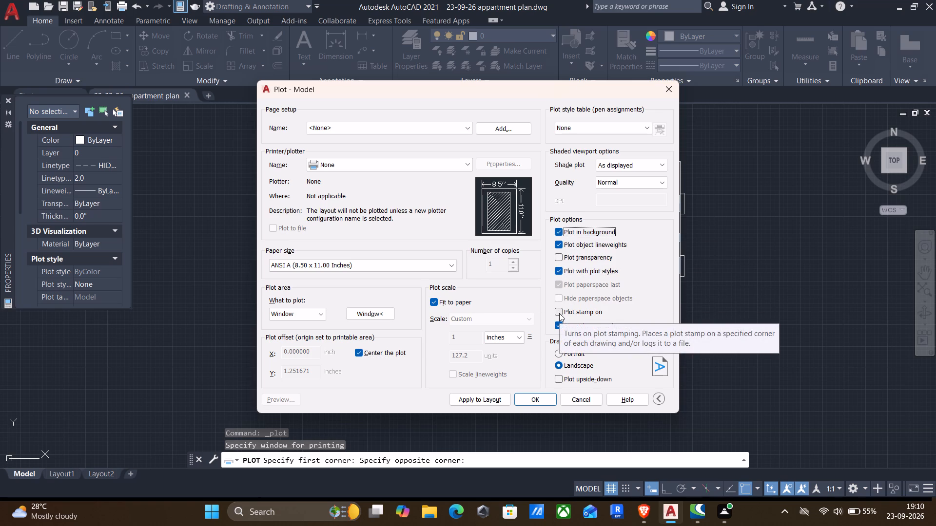
pyautogui.click(560, 356)
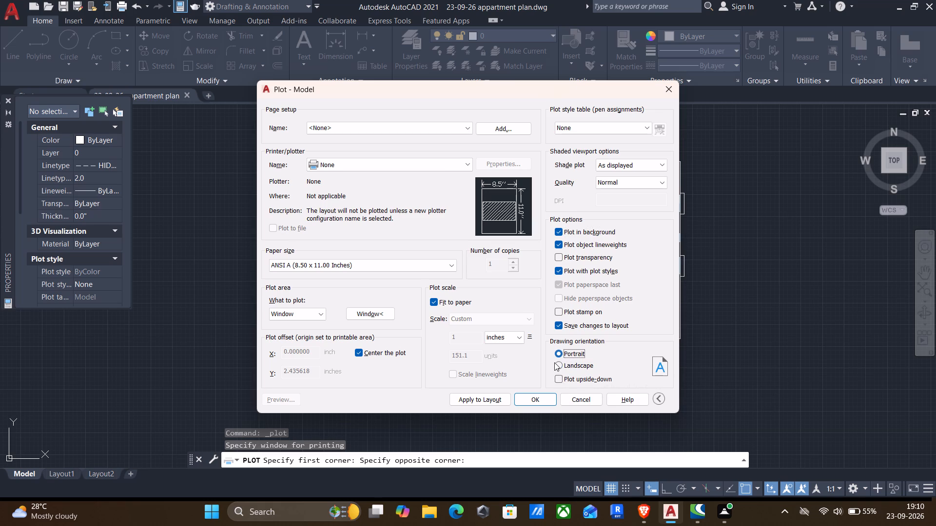
pyautogui.click(557, 365)
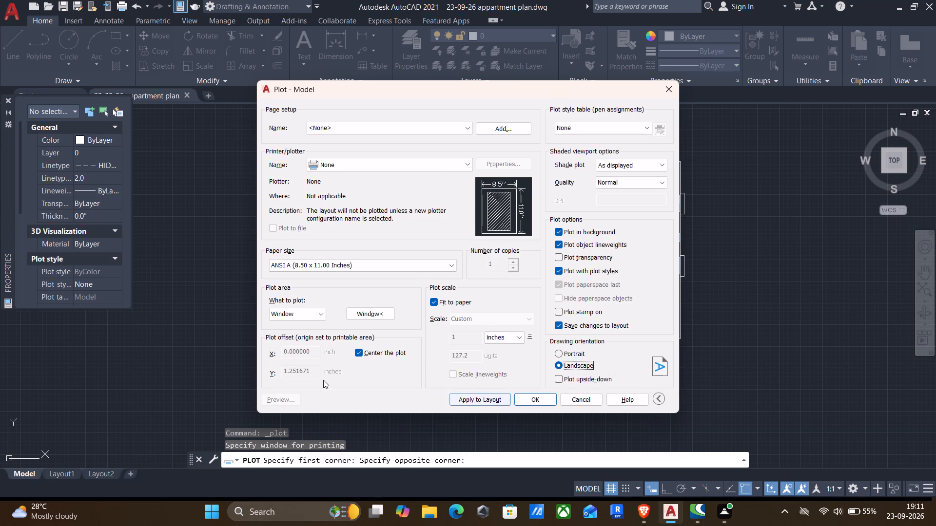
pyautogui.click(465, 401)
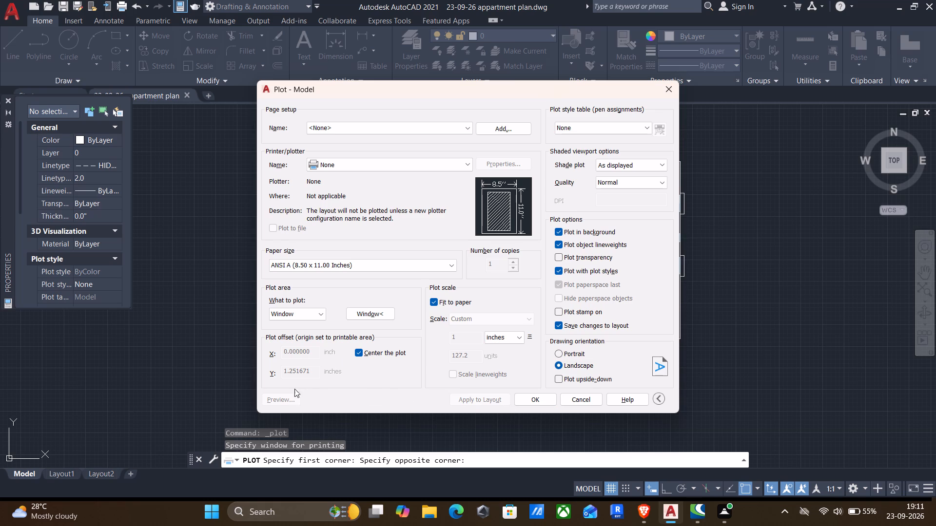
pyautogui.click(281, 397)
# Set the paper size to ISO A4 (210.00 x 297.00 MM) and apply it to the layout.
pyautogui.click(405, 264)
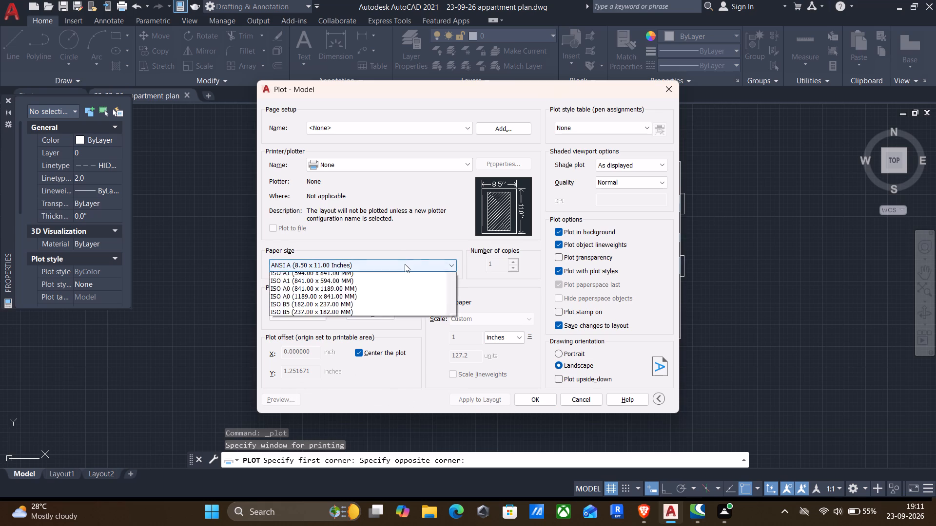
pyautogui.scroll(14, 322, 367)
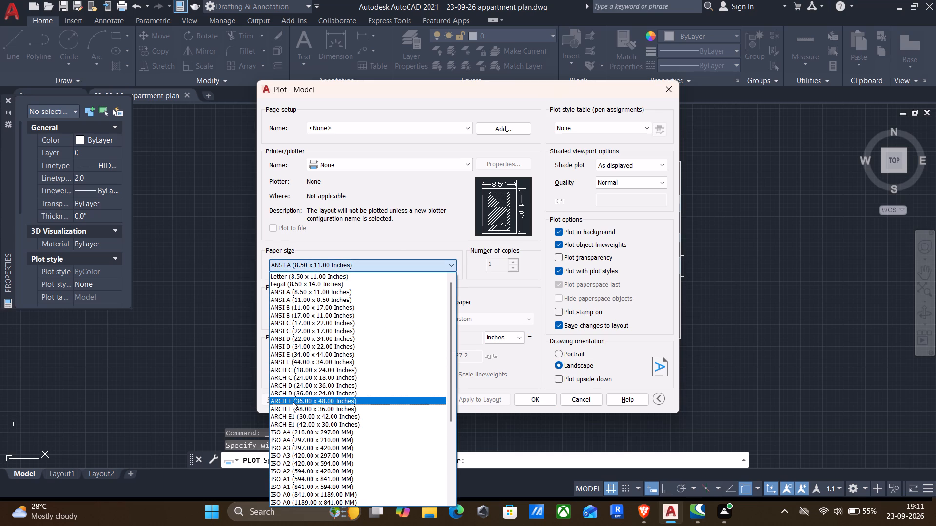
pyautogui.scroll(4, 293, 401)
pyautogui.scroll(-5, 302, 383)
pyautogui.scroll(5, 301, 390)
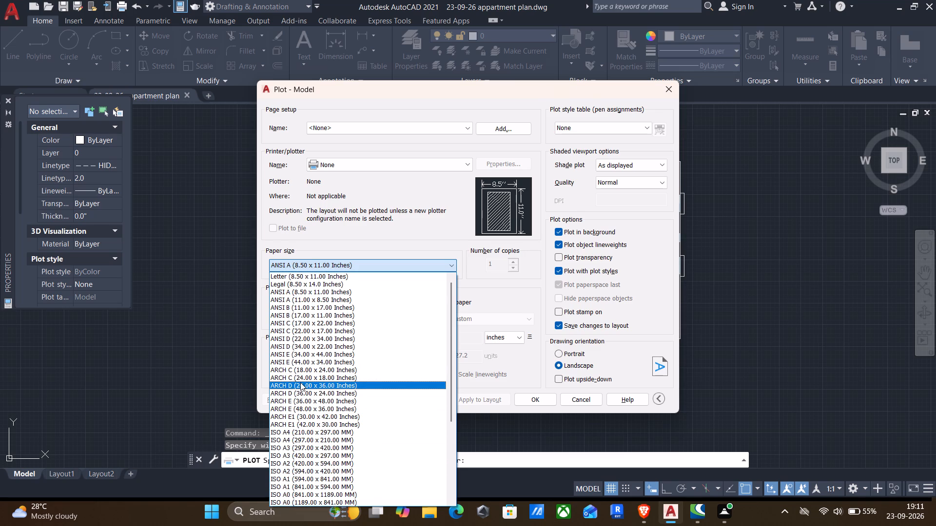
pyautogui.scroll(11, 316, 331)
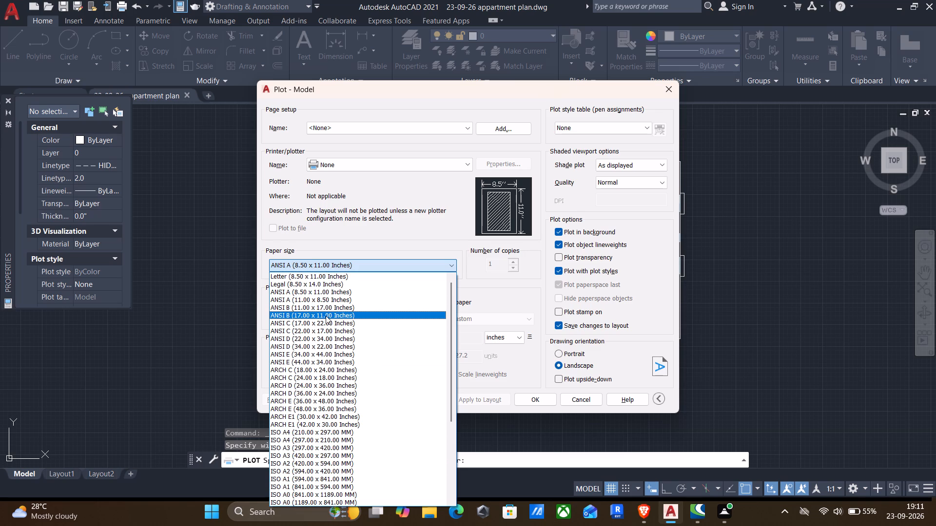
pyautogui.scroll(10, 326, 316)
pyautogui.scroll(-5, 326, 316)
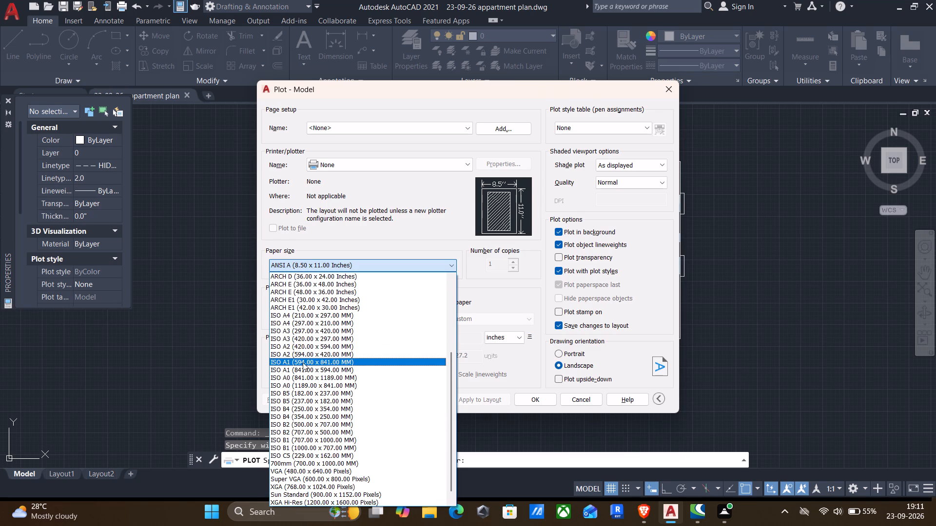
pyautogui.click(300, 316)
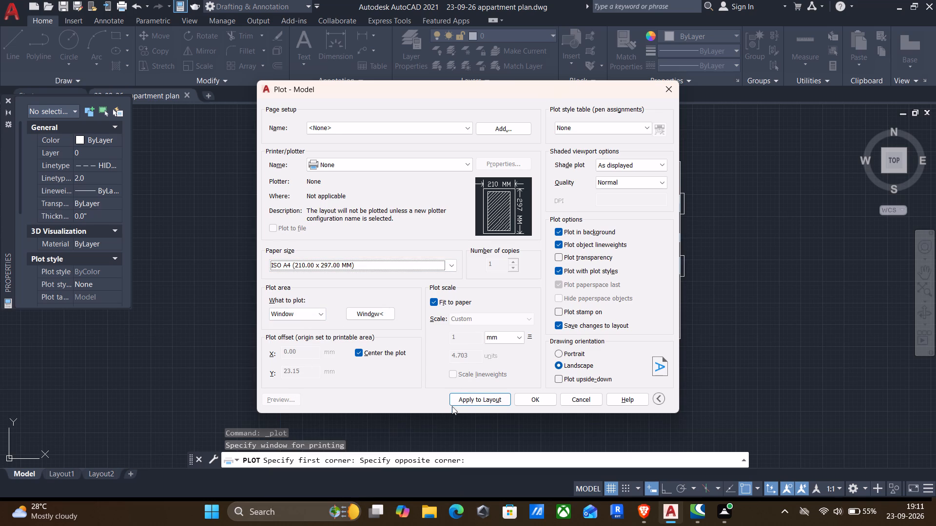
pyautogui.click(462, 398)
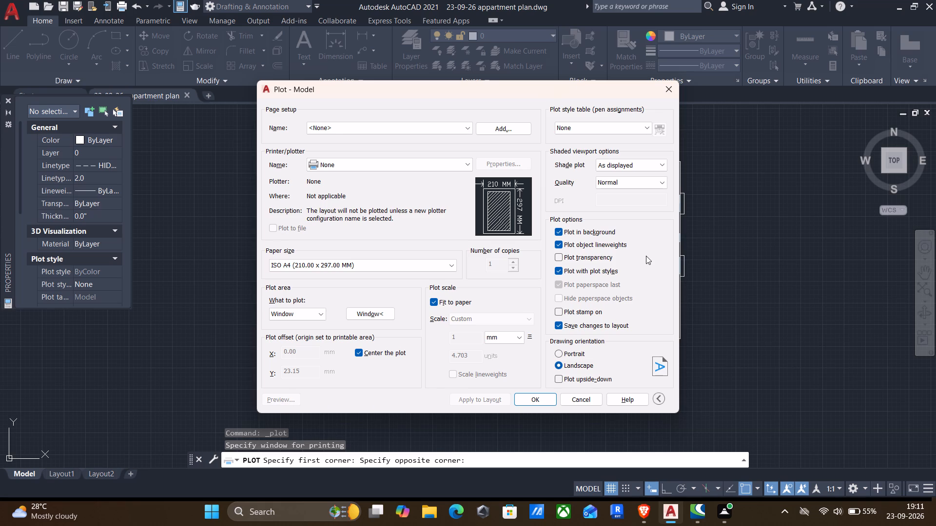
# Turn off plotting in background.
pyautogui.click(557, 231)
# Set the plotter to DWG To PDF.pc3 and apply the plot settings to the layout.
pyautogui.click(396, 161)
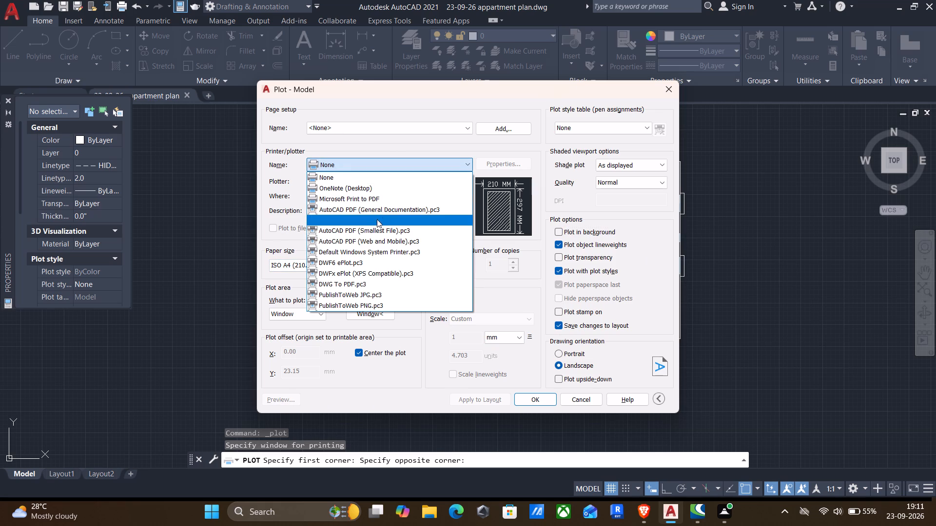
pyautogui.click(357, 287)
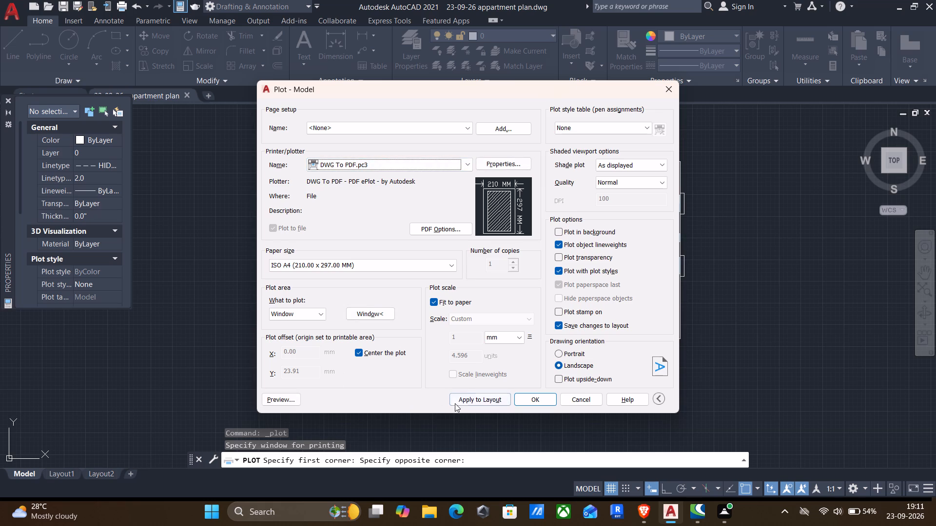
pyautogui.click(457, 403)
# Preview the plot and examine the left-hand apartment's rooms, labels, furniture and shafts close up.
pyautogui.click(280, 396)
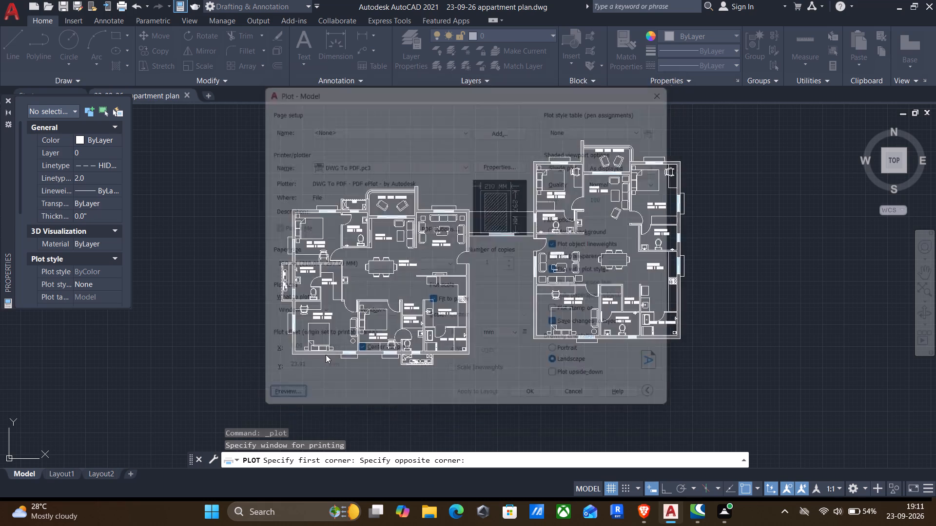
pyautogui.scroll(3, 437, 279)
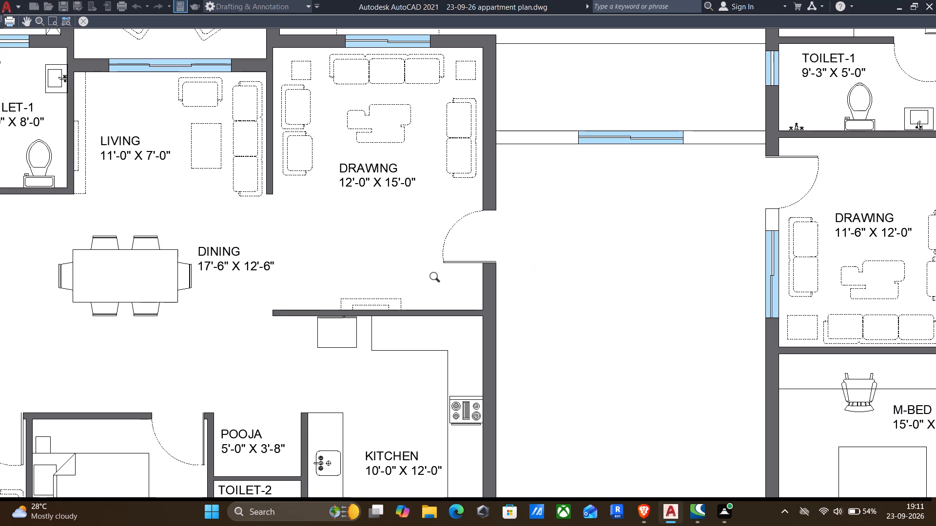
pyautogui.scroll(-2, 435, 292)
pyautogui.moveTo(435, 302); pyautogui.dragTo(452, 291, button='middle')
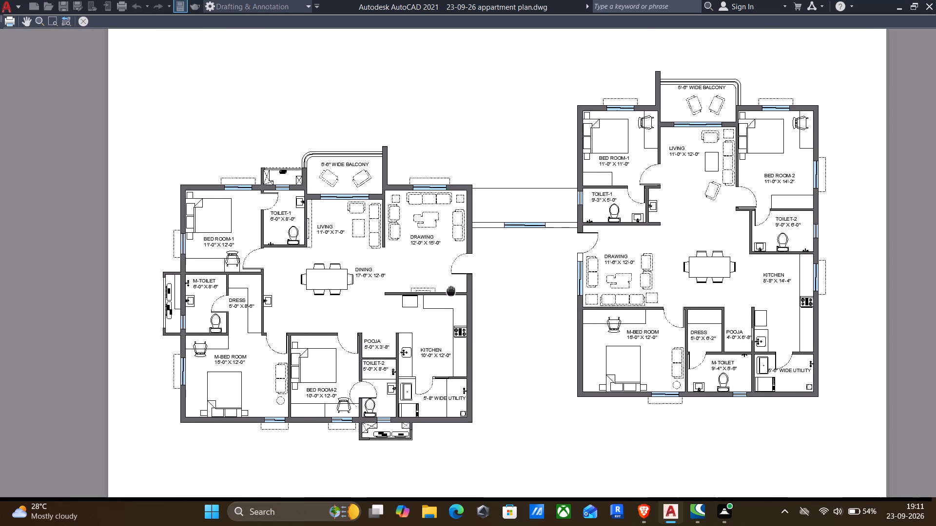
pyautogui.moveTo(452, 291); pyautogui.dragTo(468, 273, button='middle')
pyautogui.scroll(3, 174, 283)
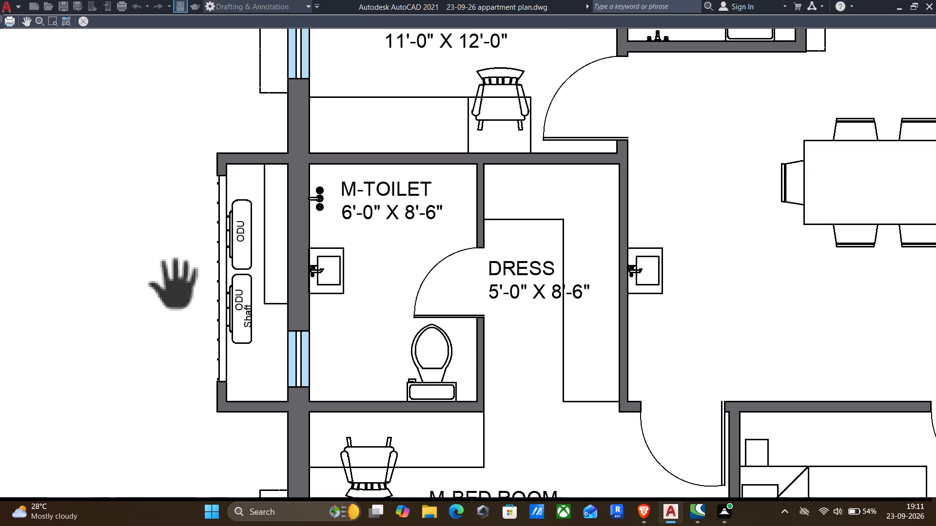
pyautogui.scroll(-2, 314, 249)
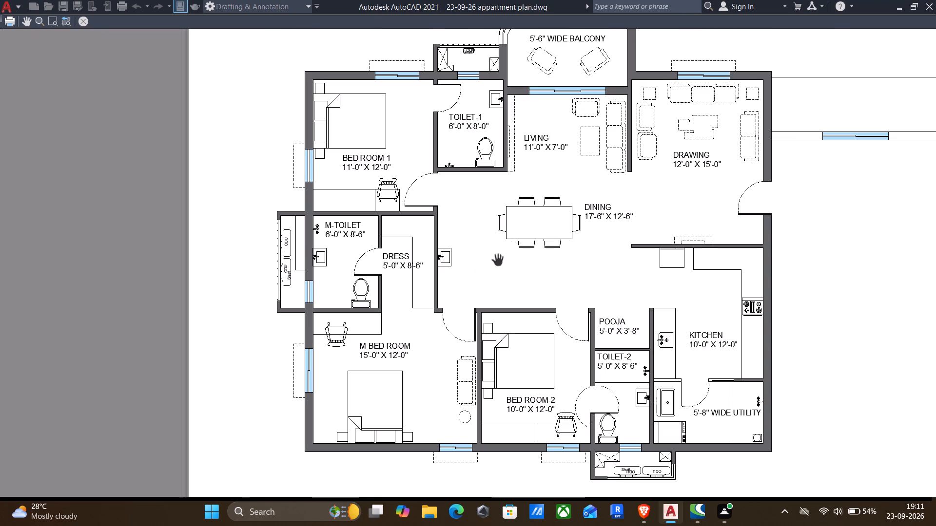
pyautogui.moveTo(509, 160); pyautogui.dragTo(494, 254, button='middle')
pyautogui.scroll(3, 556, 145)
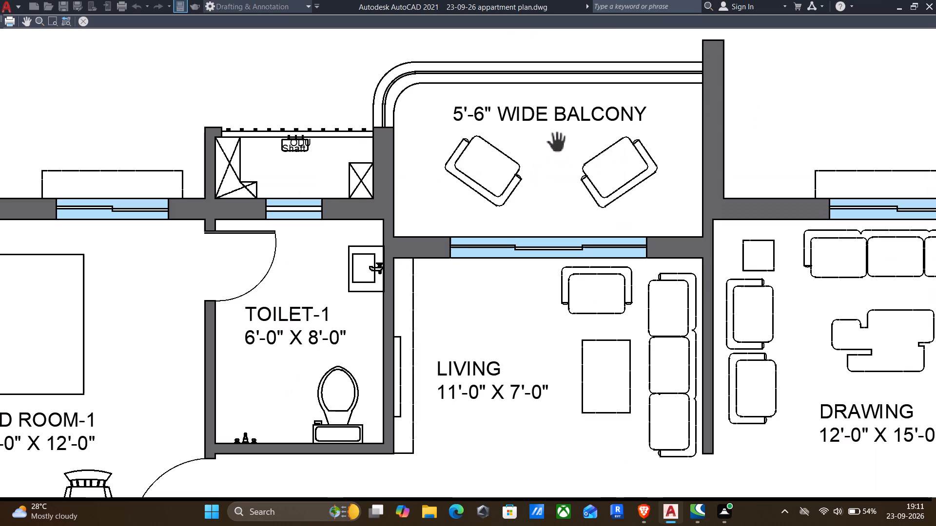
pyautogui.scroll(-1, 545, 230)
pyautogui.moveTo(565, 320); pyautogui.dragTo(498, 180, button='middle')
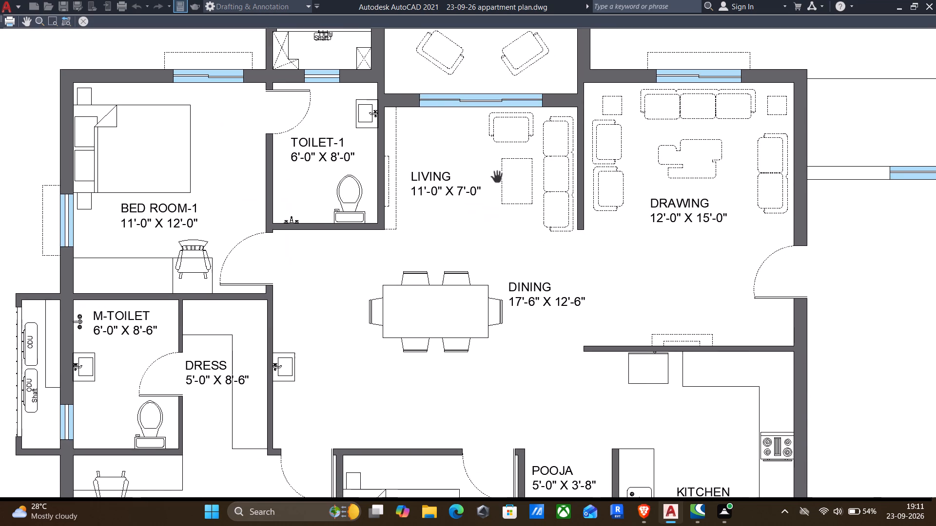
pyautogui.moveTo(484, 329); pyautogui.dragTo(488, 225, button='middle')
pyautogui.moveTo(519, 323); pyautogui.dragTo(463, 175, button='middle')
pyautogui.moveTo(434, 318); pyautogui.dragTo(448, 237, button='middle')
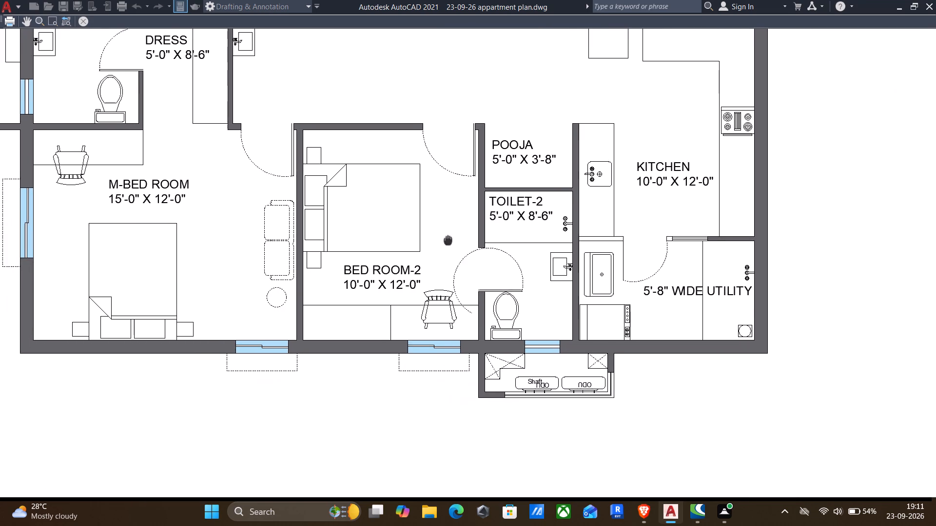
pyautogui.moveTo(448, 237); pyautogui.dragTo(451, 229, button='middle')
pyautogui.moveTo(583, 273); pyautogui.dragTo(545, 348, button='middle')
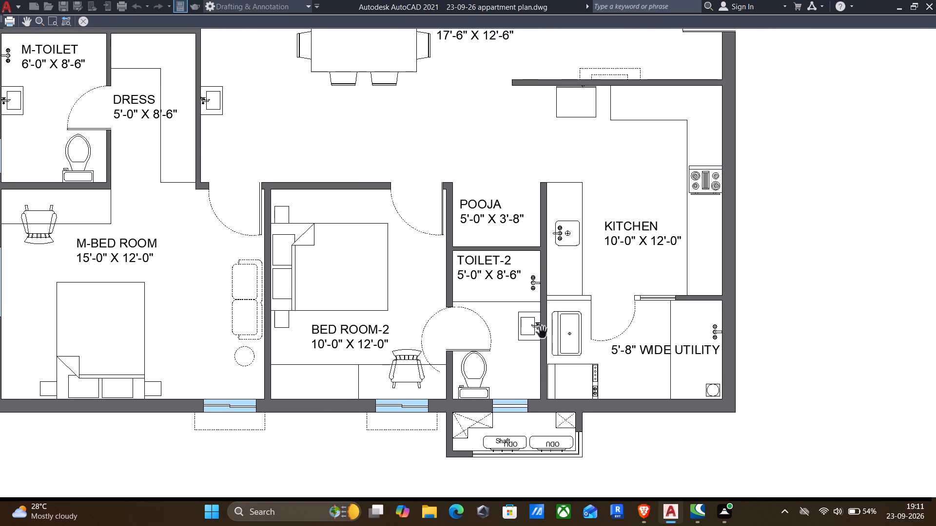
pyautogui.scroll(-1, 541, 333)
# Examine the right-hand apartment and the whole sheet in the plot preview, and return to the plot settings.
pyautogui.moveTo(573, 295); pyautogui.dragTo(473, 376, button='middle')
pyautogui.moveTo(752, 253); pyautogui.dragTo(413, 333, button='middle')
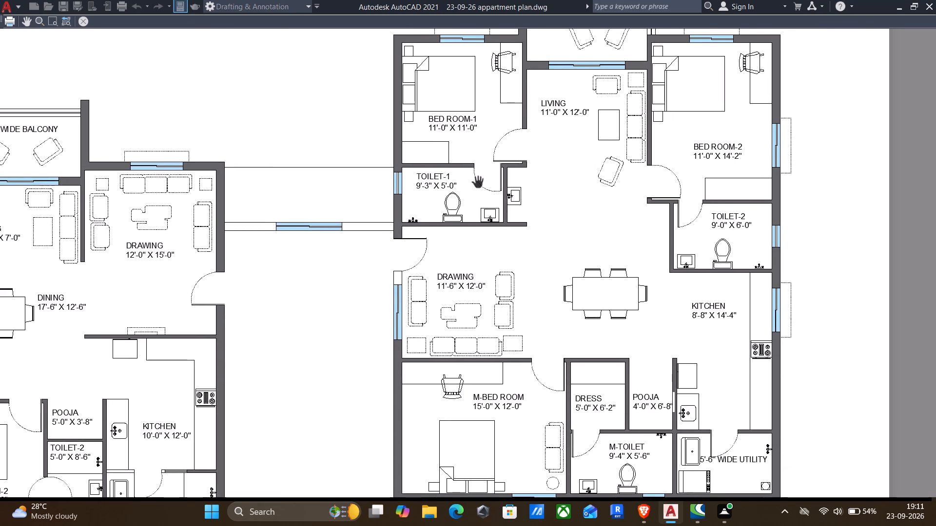
pyautogui.moveTo(479, 185); pyautogui.dragTo(463, 355, button='middle')
pyautogui.scroll(2, 581, 203)
pyautogui.scroll(-2, 572, 225)
pyautogui.moveTo(550, 301); pyautogui.dragTo(560, 193, button='middle')
pyautogui.moveTo(553, 318); pyautogui.dragTo(505, 195, button='middle')
pyautogui.moveTo(507, 350); pyautogui.dragTo(507, 284, button='middle')
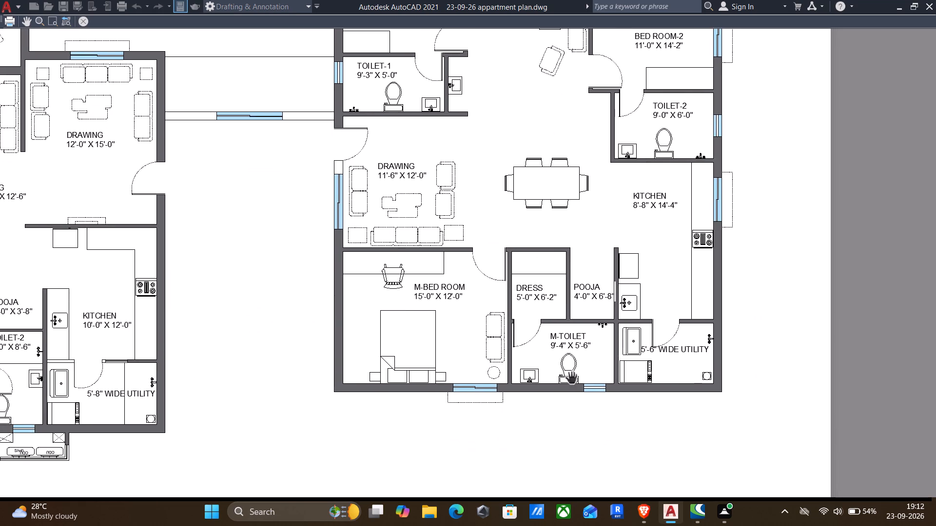
pyautogui.scroll(3, 668, 392)
pyautogui.scroll(2, 633, 309)
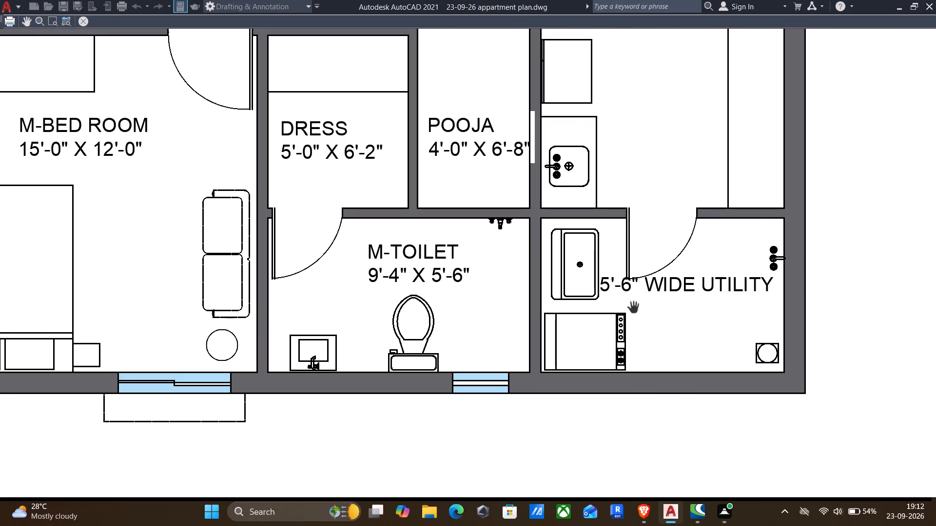
pyautogui.scroll(-2, 633, 309)
pyautogui.moveTo(510, 244); pyautogui.dragTo(596, 368, button='middle')
pyautogui.scroll(-3, 585, 352)
pyautogui.moveTo(513, 317); pyautogui.dragTo(556, 226, button='middle')
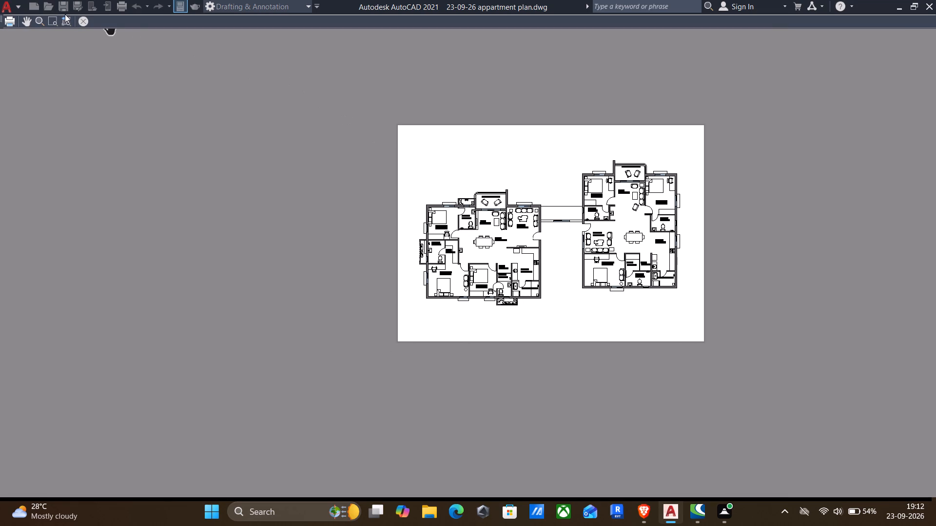
pyautogui.click(86, 24)
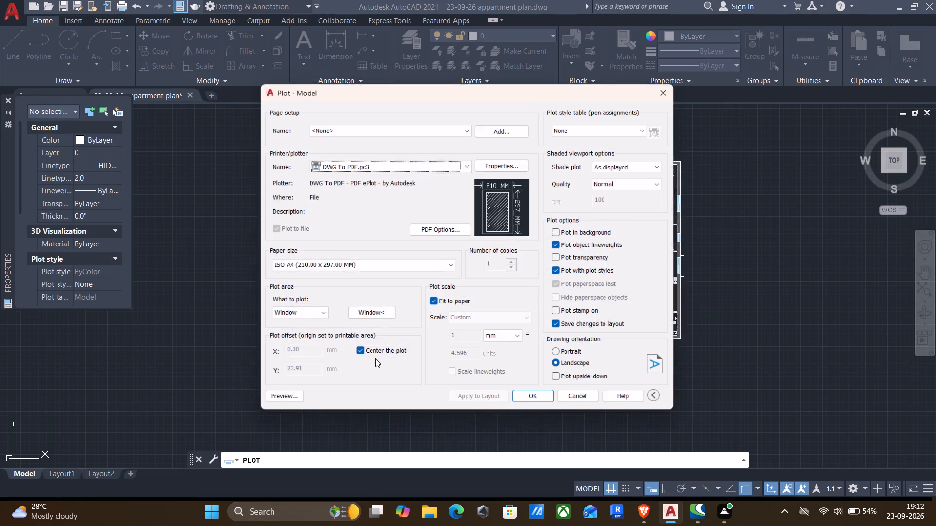
# Plot to PDF as 23-09-26 appartment plan-Model.pdf in the Documents folder, and close the PDF in Microsoft Edge after looking it over.
pyautogui.click(535, 397)
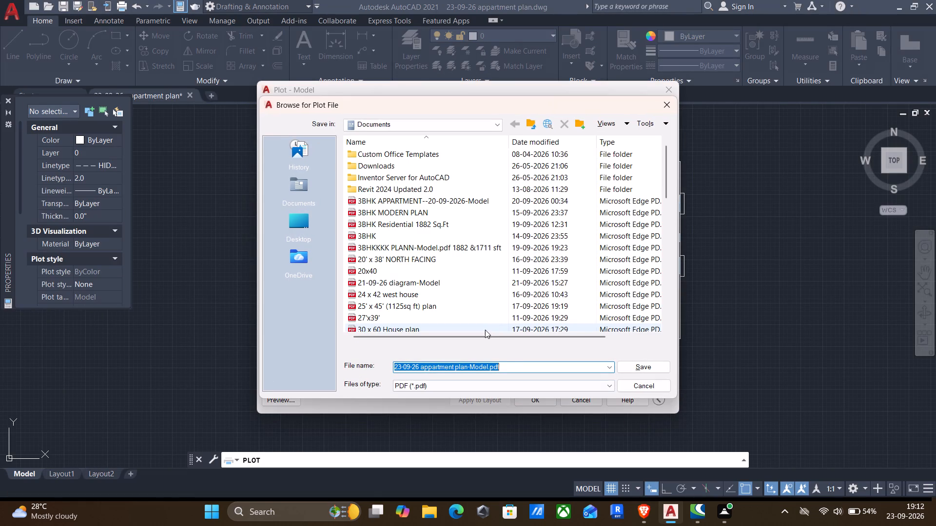
pyautogui.click(638, 368)
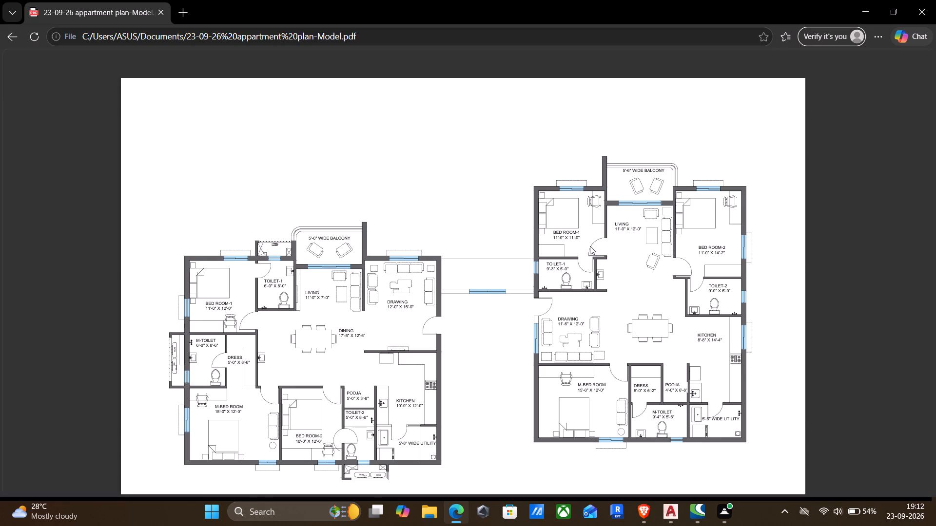
pyautogui.scroll(-2, 570, 276)
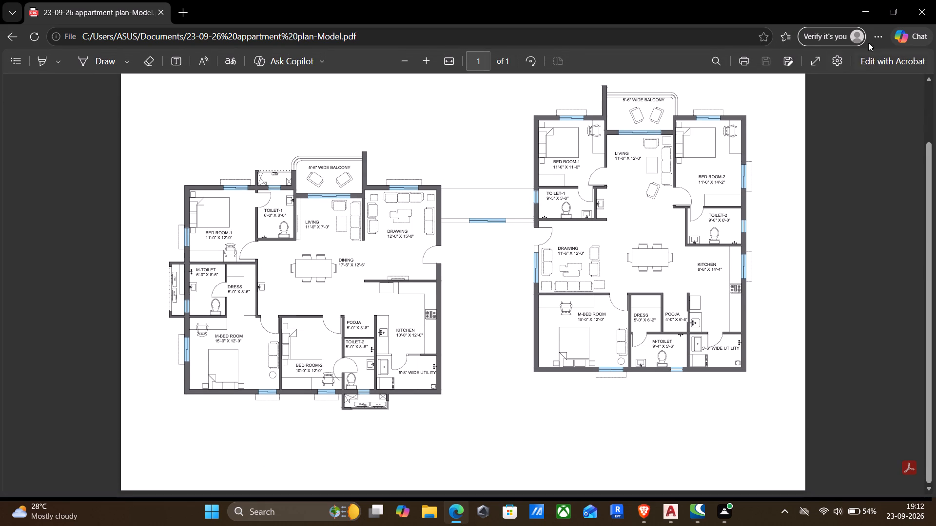
pyautogui.click(922, 16)
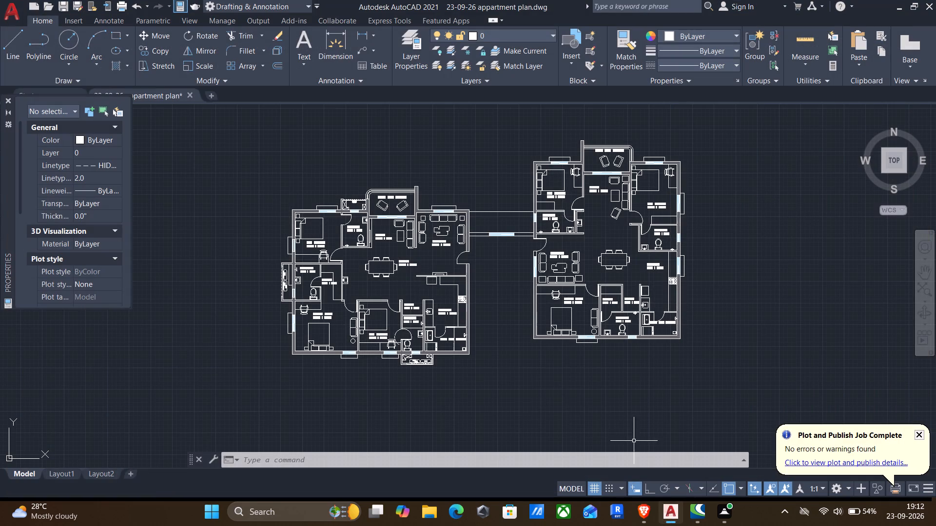